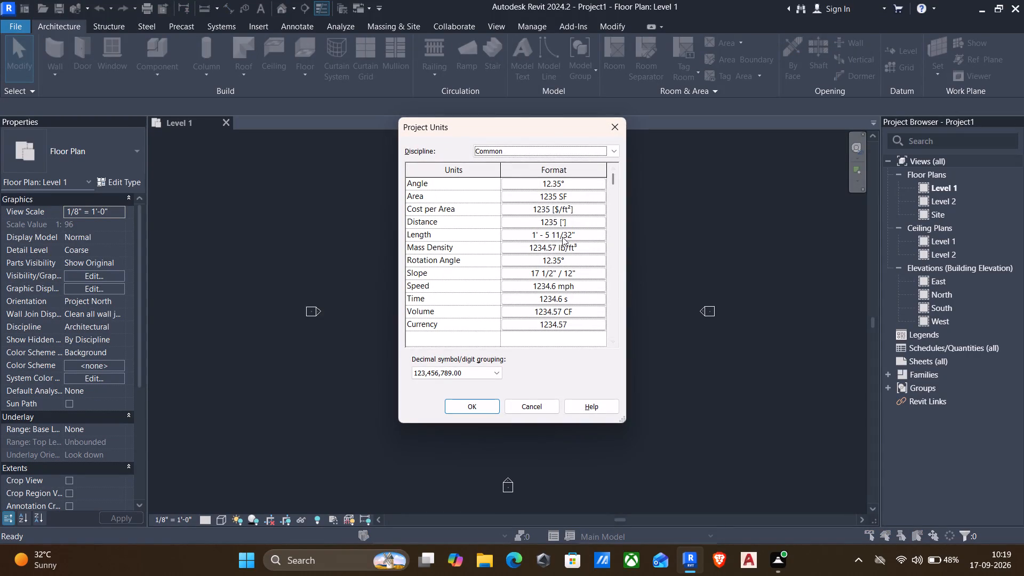
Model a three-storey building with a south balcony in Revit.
Set the project's Length unit format to round to the nearest 1/4 inch.
{"action": "left_click", "coordinate": [573, 237]}
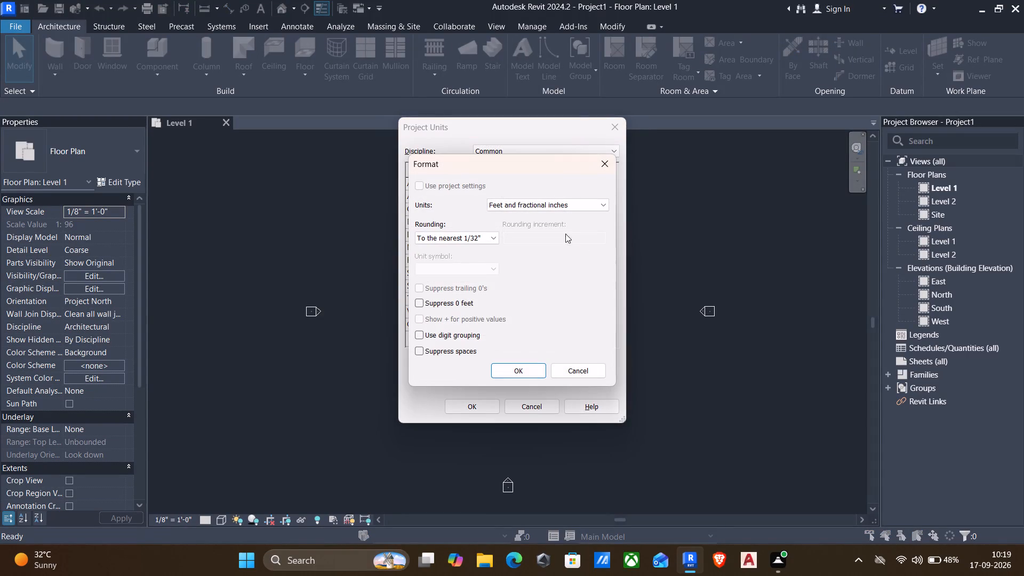
{"action": "left_click", "coordinate": [478, 241]}
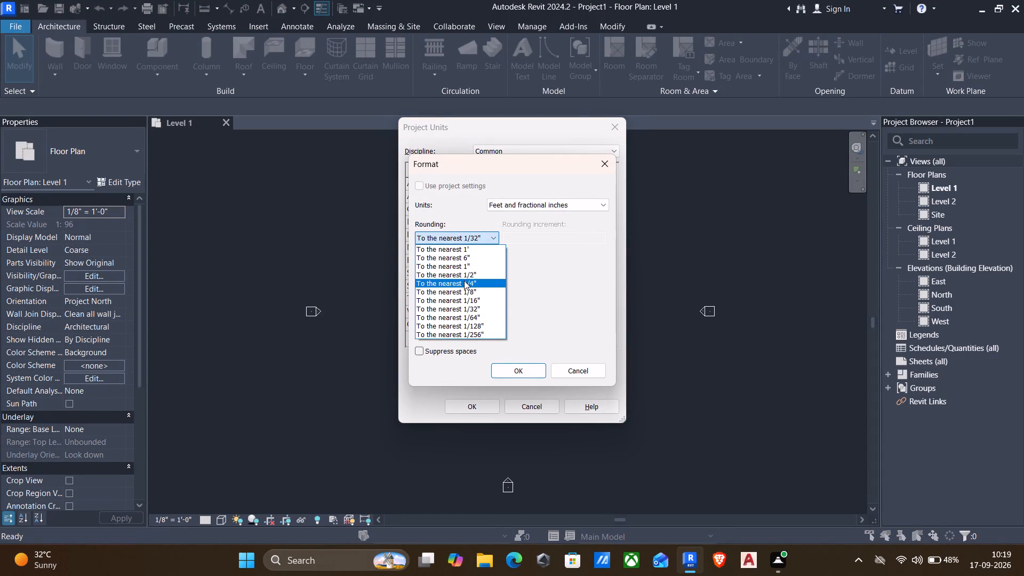
{"action": "left_click", "coordinate": [464, 281]}
{"action": "left_click", "coordinate": [505, 371]}
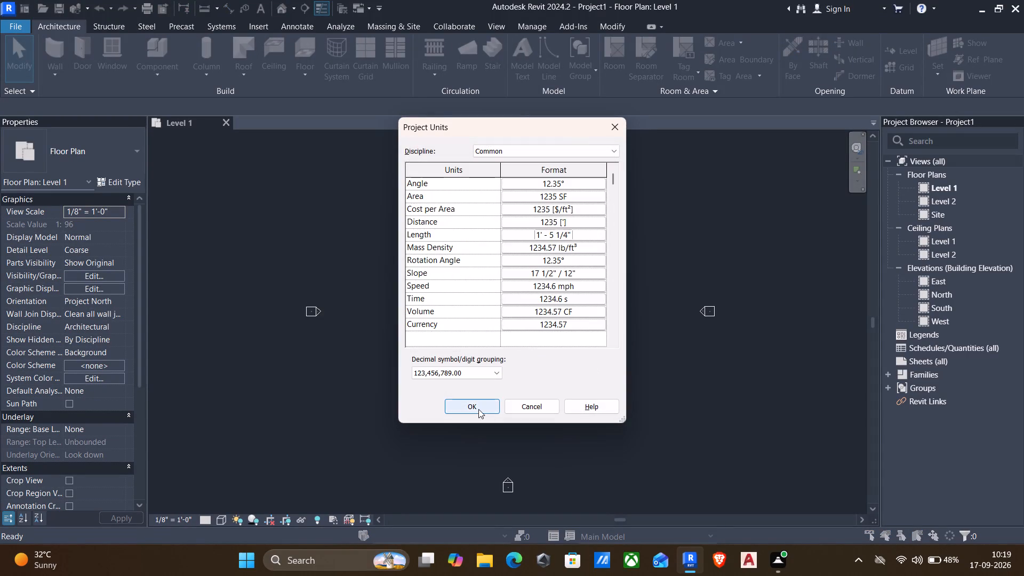
{"action": "left_click", "coordinate": [478, 409]}
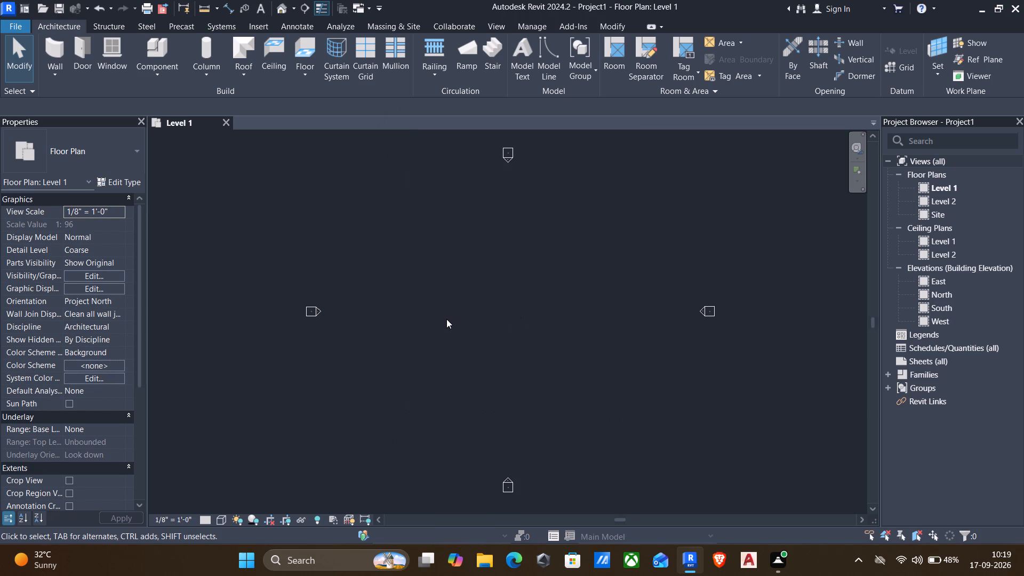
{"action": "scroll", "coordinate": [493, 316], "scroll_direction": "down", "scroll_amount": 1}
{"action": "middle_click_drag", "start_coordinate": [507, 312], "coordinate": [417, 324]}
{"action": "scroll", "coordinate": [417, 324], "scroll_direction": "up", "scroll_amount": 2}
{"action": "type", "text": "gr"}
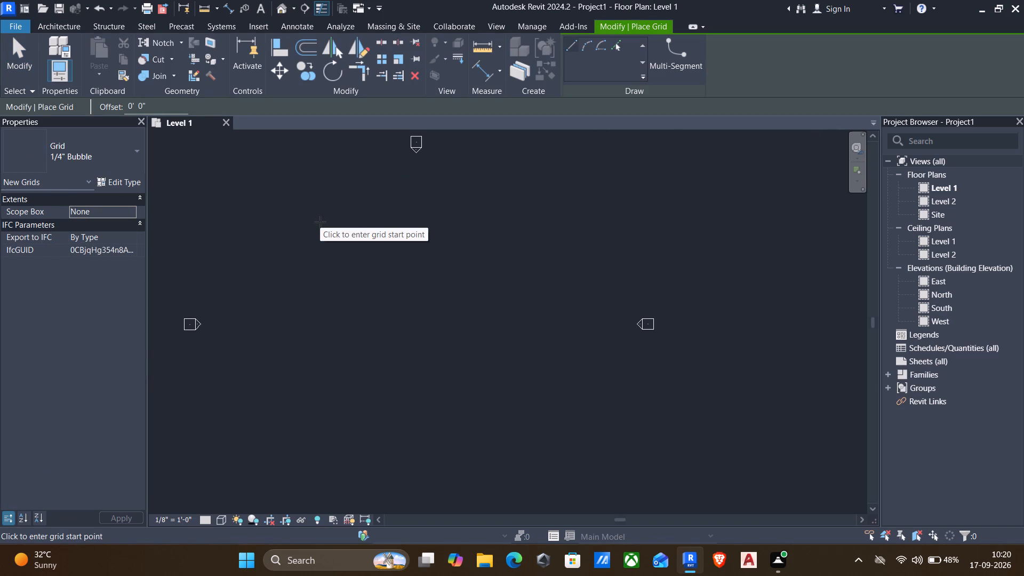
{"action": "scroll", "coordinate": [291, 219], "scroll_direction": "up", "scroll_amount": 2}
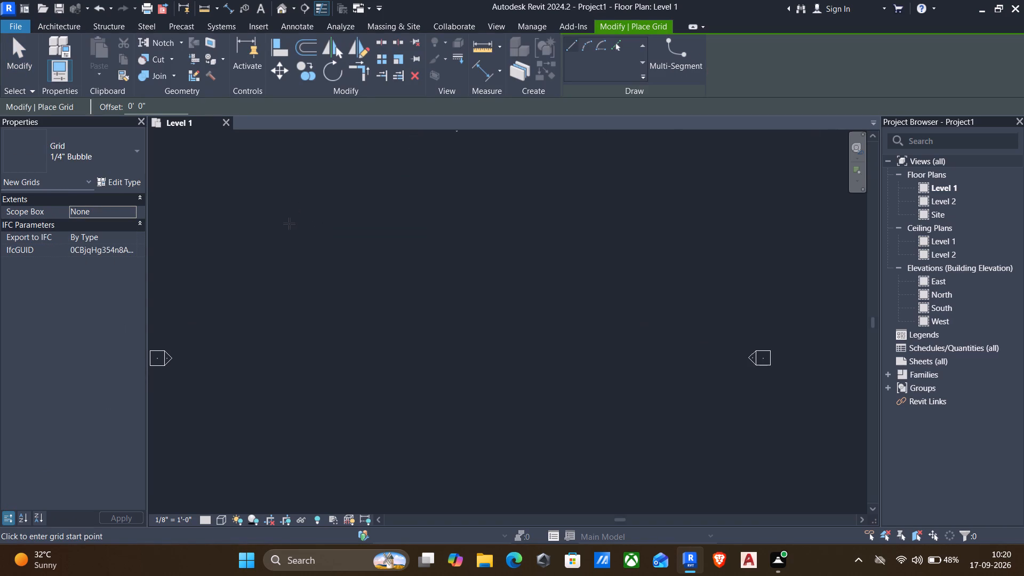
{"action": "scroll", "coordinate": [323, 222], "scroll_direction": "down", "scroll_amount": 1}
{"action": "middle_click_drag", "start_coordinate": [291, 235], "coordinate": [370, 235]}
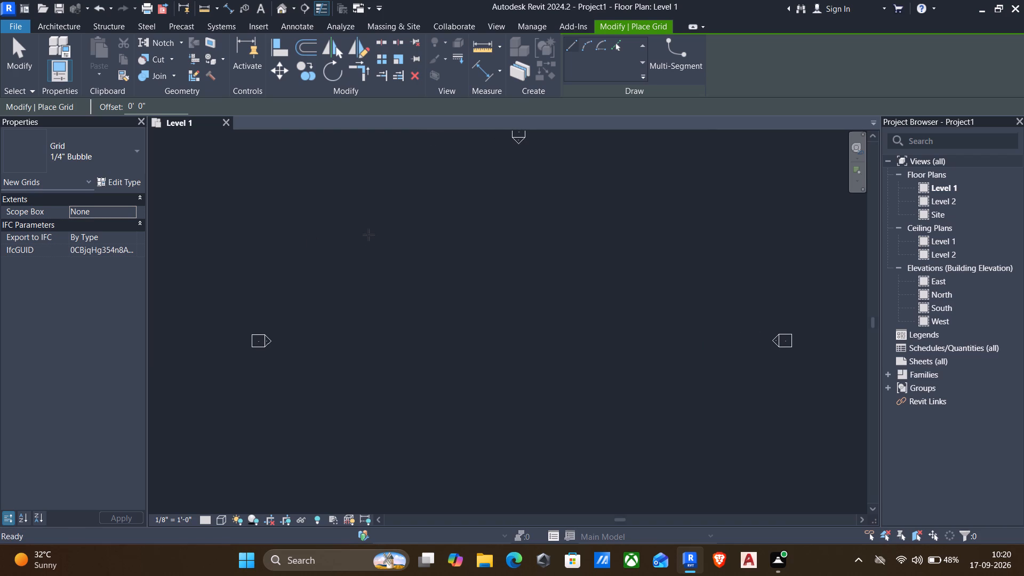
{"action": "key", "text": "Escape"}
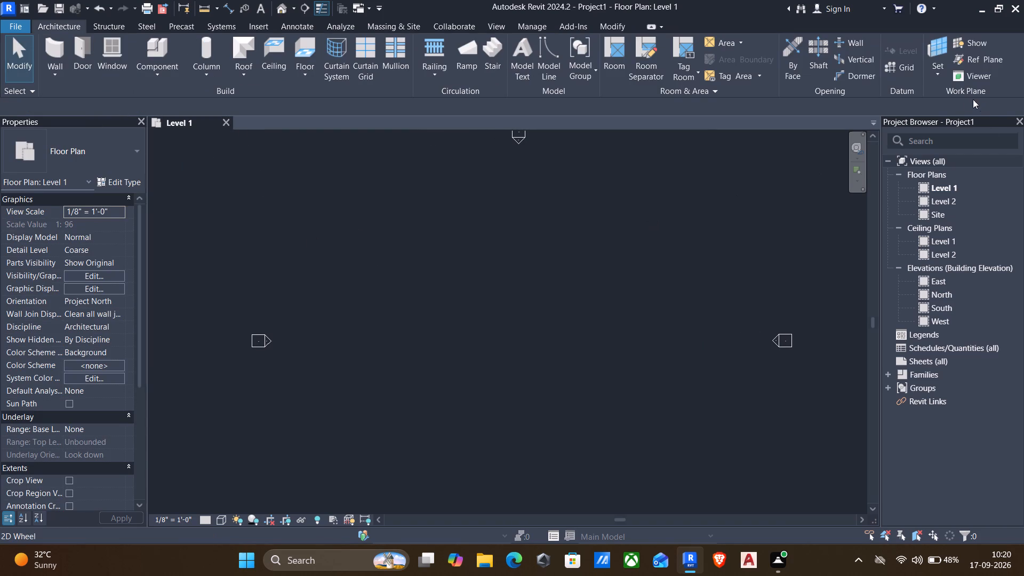
Draw a vertical grid line from bottom to top in the western part of the Level 1 plan, between the elevation markers.
{"action": "type", "text": "gr"}
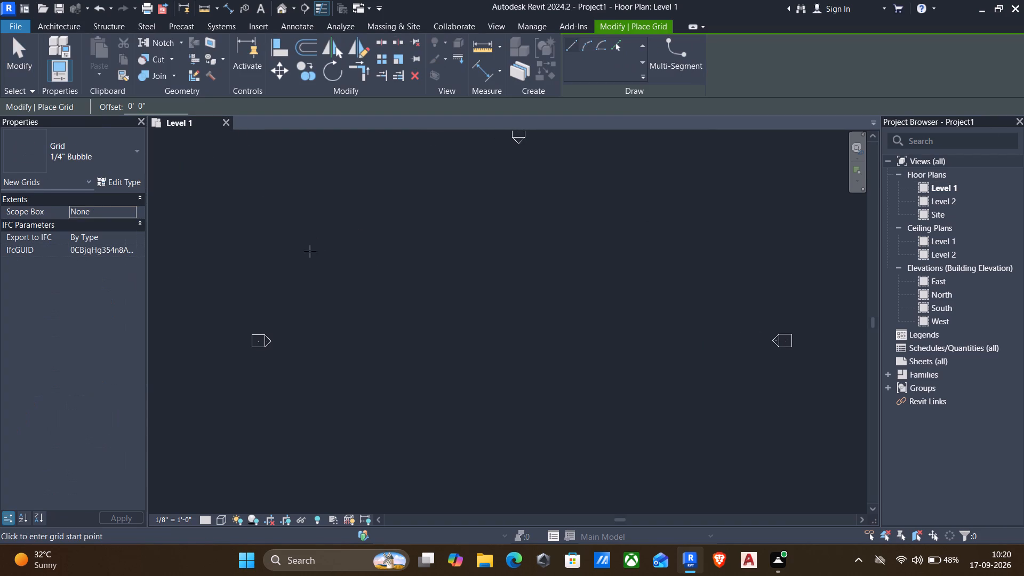
{"action": "left_click", "coordinate": [390, 221]}
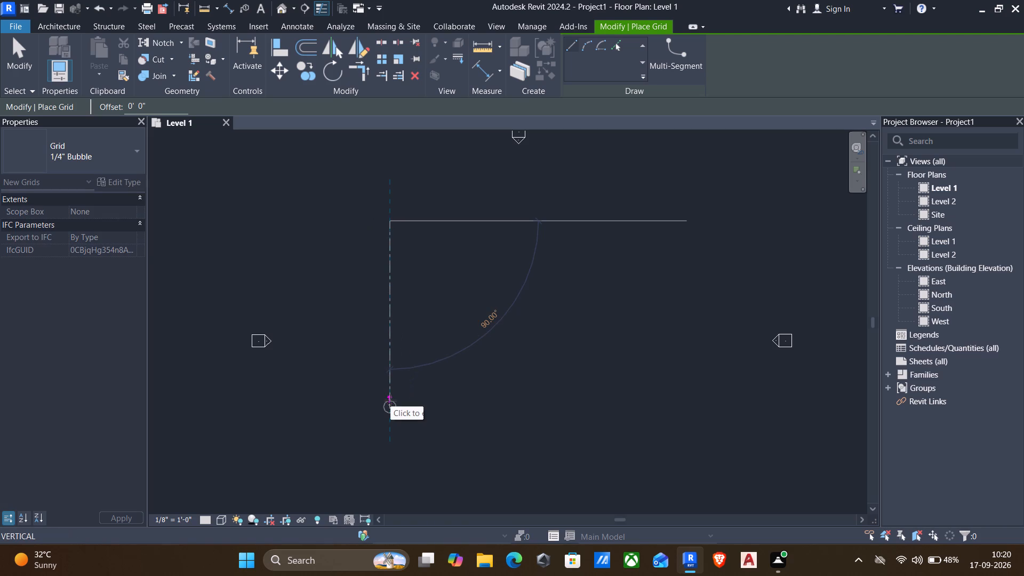
{"action": "key", "text": "Escape"}
{"action": "left_click", "coordinate": [383, 446]}
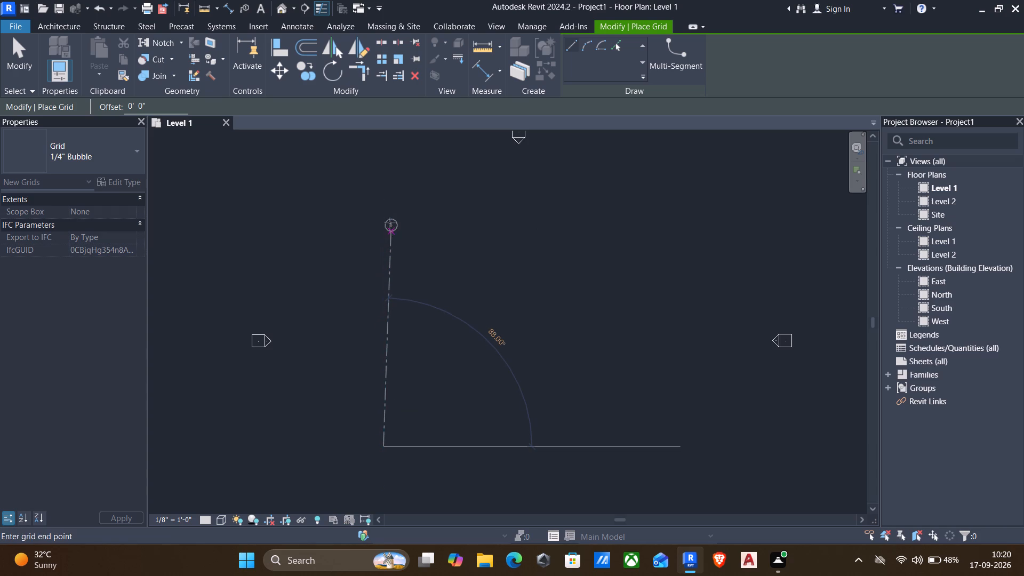
{"action": "left_click", "coordinate": [384, 218]}
{"action": "key", "text": "Escape"}
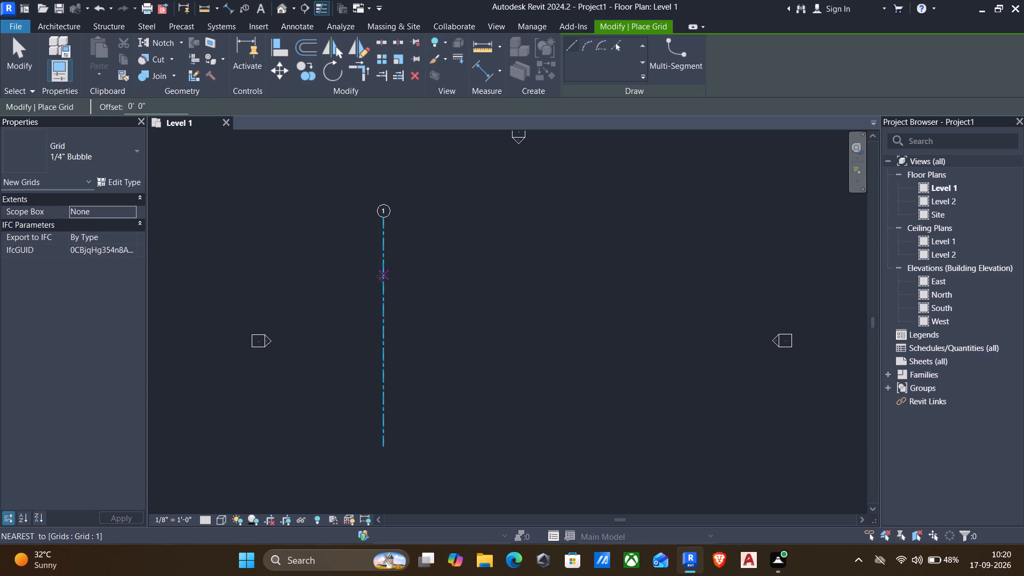
{"action": "scroll", "coordinate": [378, 214], "scroll_direction": "up", "scroll_amount": 4}
{"action": "key", "text": "Escape"}
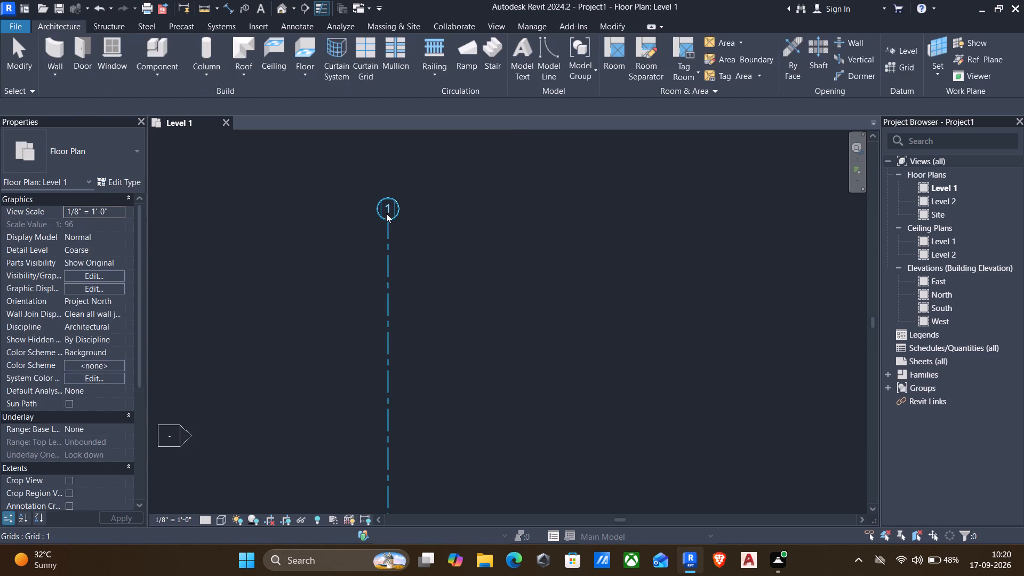
Rename the vertical grid line's bubble as A.
{"action": "left_click", "coordinate": [391, 212]}
{"action": "left_click", "coordinate": [389, 211]}
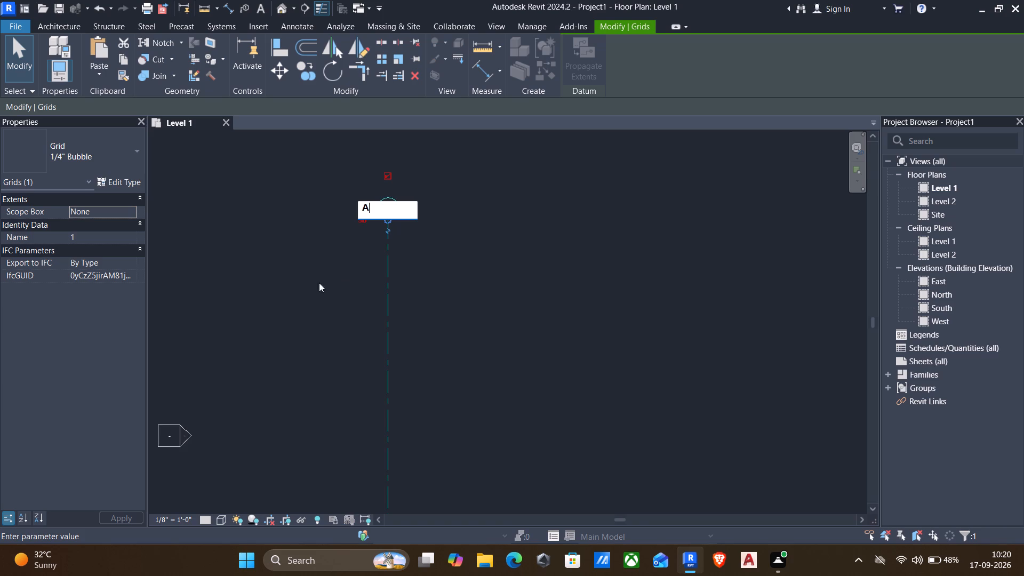
{"action": "left_click", "coordinate": [315, 286]}
{"action": "scroll", "coordinate": [337, 223], "scroll_direction": "down", "scroll_amount": 2}
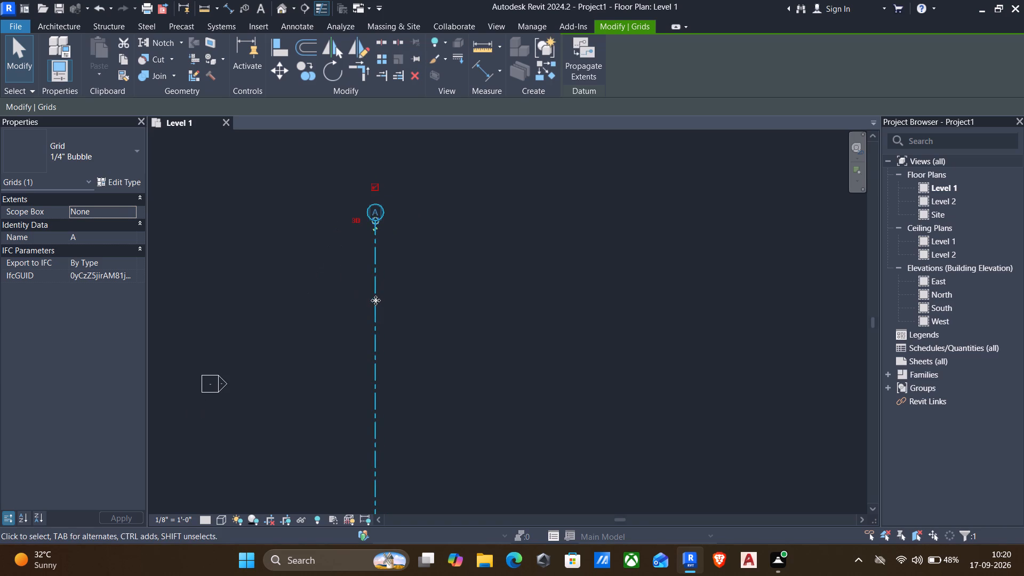
{"action": "key", "text": "Escape"}
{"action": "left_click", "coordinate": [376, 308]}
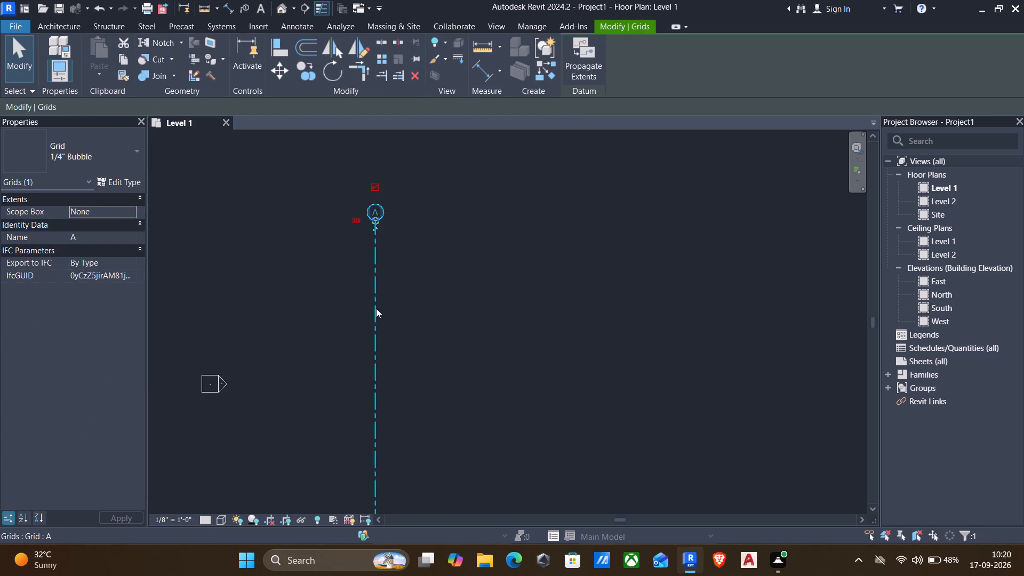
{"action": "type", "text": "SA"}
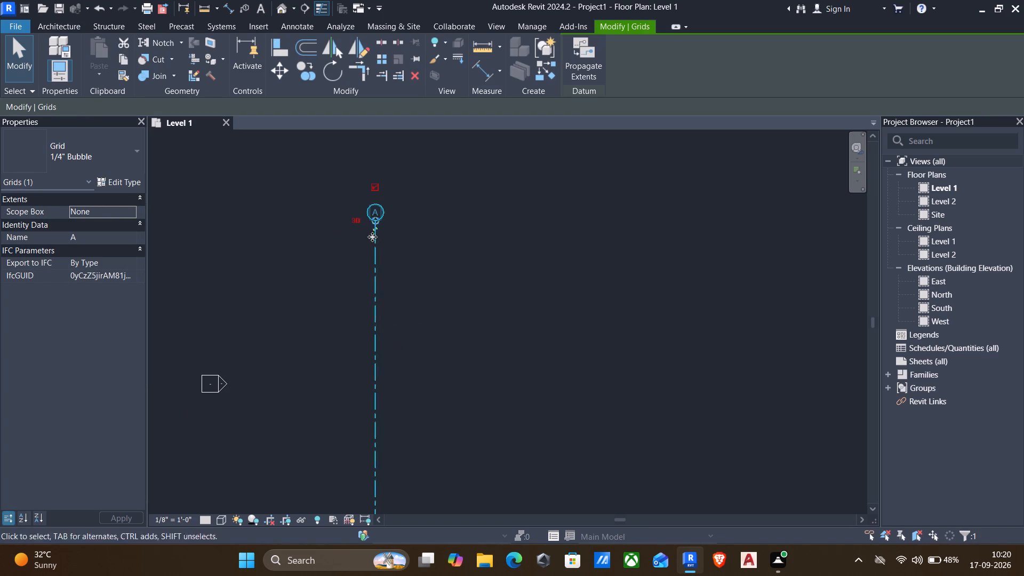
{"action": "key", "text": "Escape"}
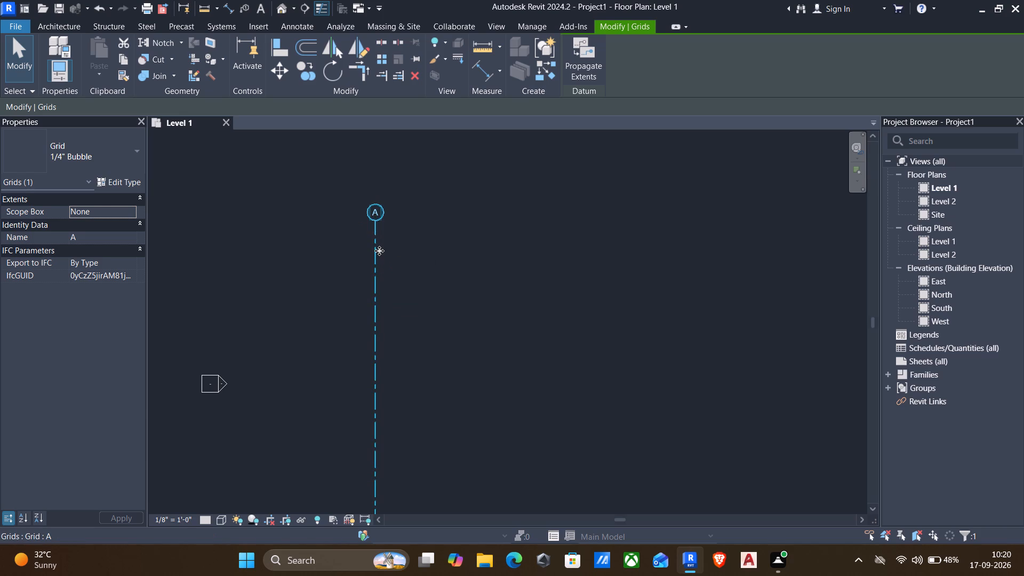
Create a similar vertical grid line along the full length of grid A, offset 2500 mm to its east.
{"action": "left_click", "coordinate": [373, 262]}
{"action": "type", "text": "CS"}
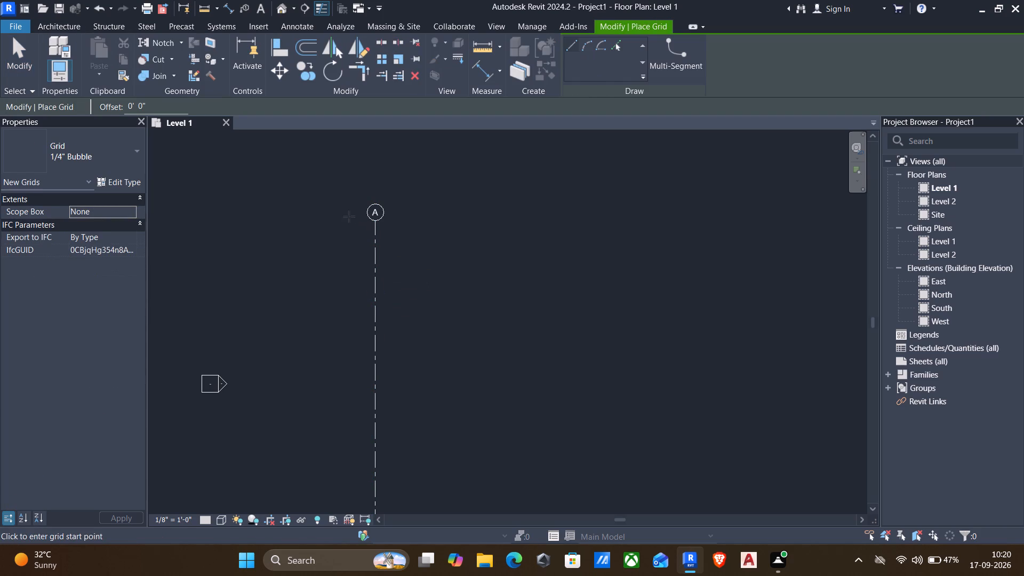
{"action": "left_click_drag", "start_coordinate": [193, 105], "coordinate": [177, 105]}
{"action": "left_click_drag", "start_coordinate": [177, 105], "coordinate": [57, 109]}
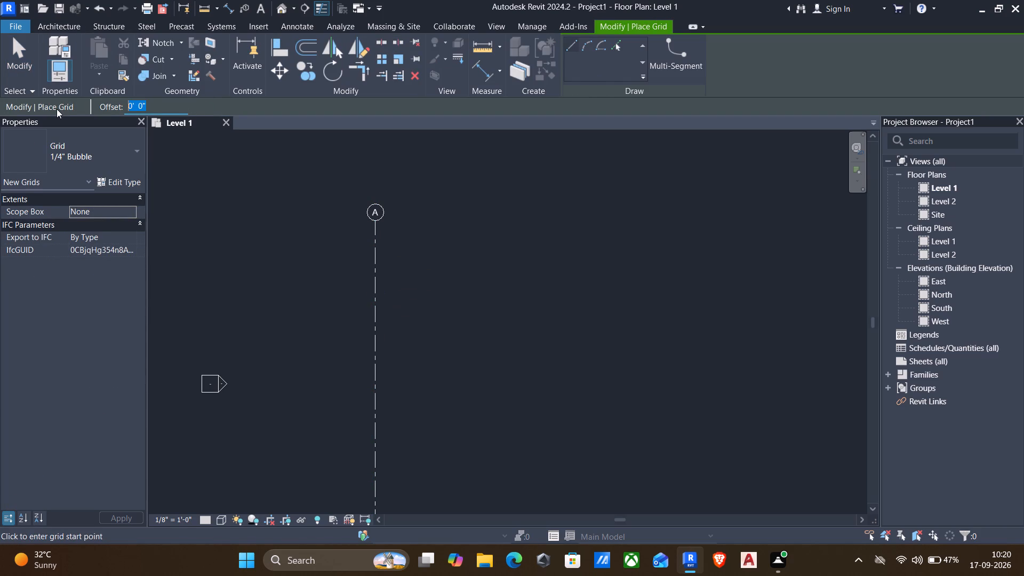
{"action": "type", "text": "25"}
{"action": "key", "text": "0"}
{"action": "key", "text": "0"}
{"action": "type", "text": "MM"}
{"action": "key", "text": "Return"}
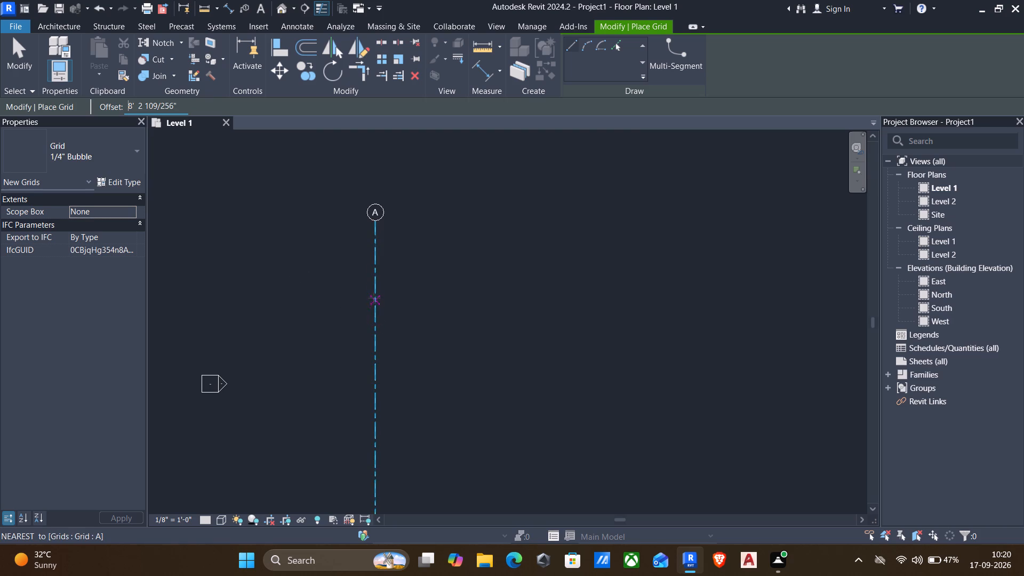
{"action": "left_click", "coordinate": [377, 220]}
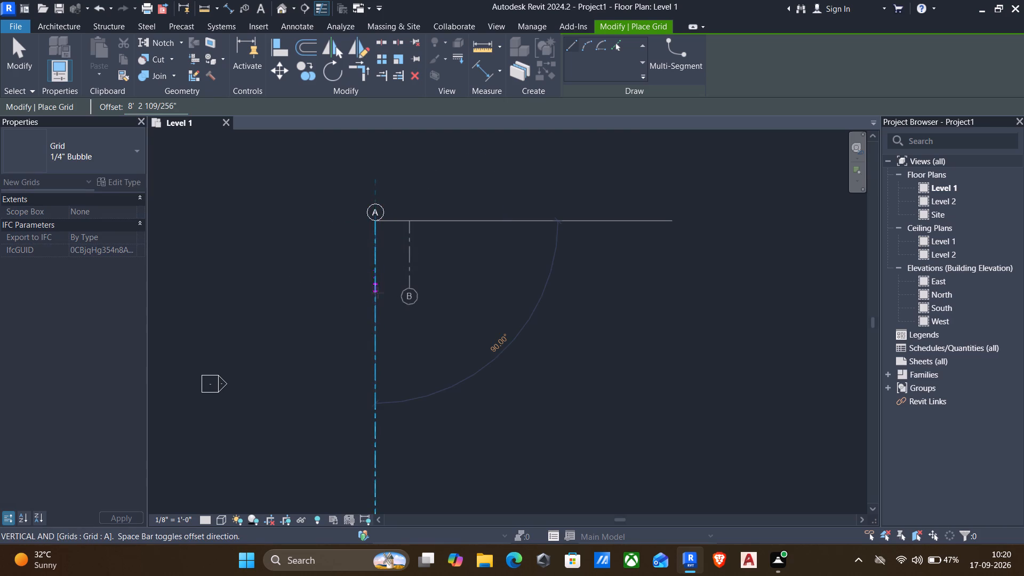
{"action": "scroll", "coordinate": [377, 296], "scroll_direction": "down", "scroll_amount": 2}
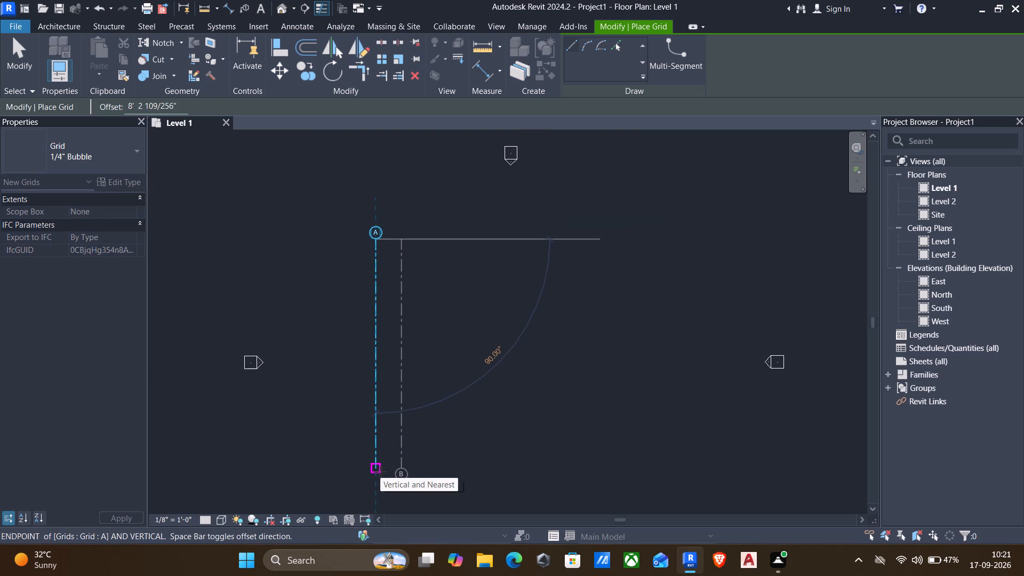
{"action": "key", "text": "Escape"}
{"action": "left_click", "coordinate": [377, 466]}
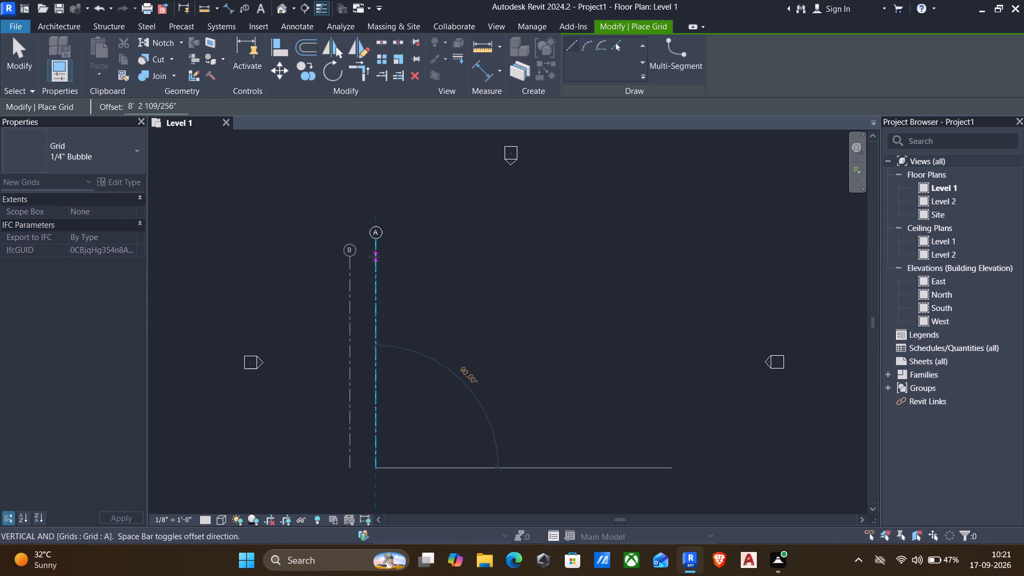
{"action": "key", "text": "space"}
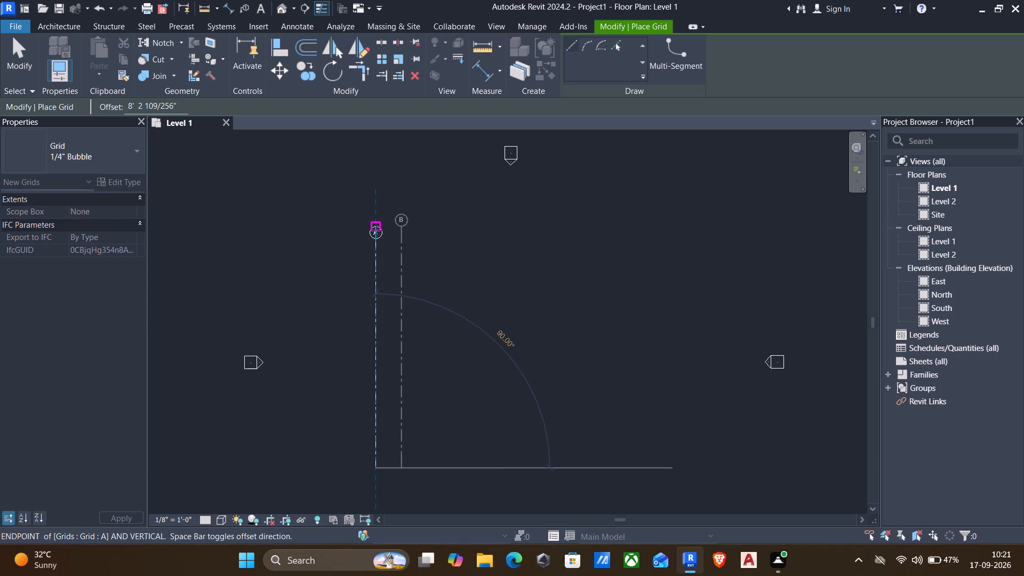
{"action": "scroll", "coordinate": [377, 235], "scroll_direction": "up", "scroll_amount": 2}
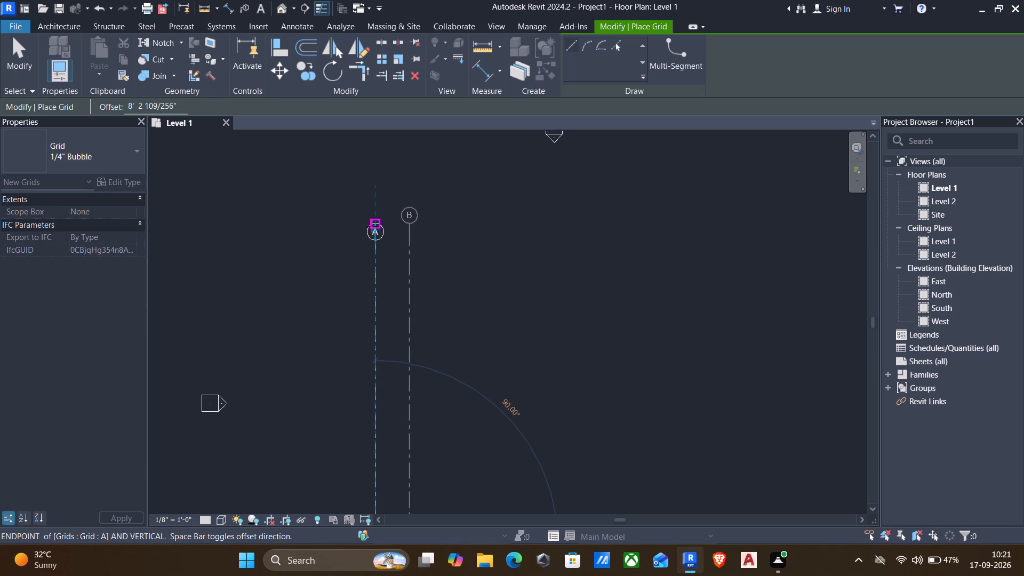
{"action": "left_click", "coordinate": [373, 235]}
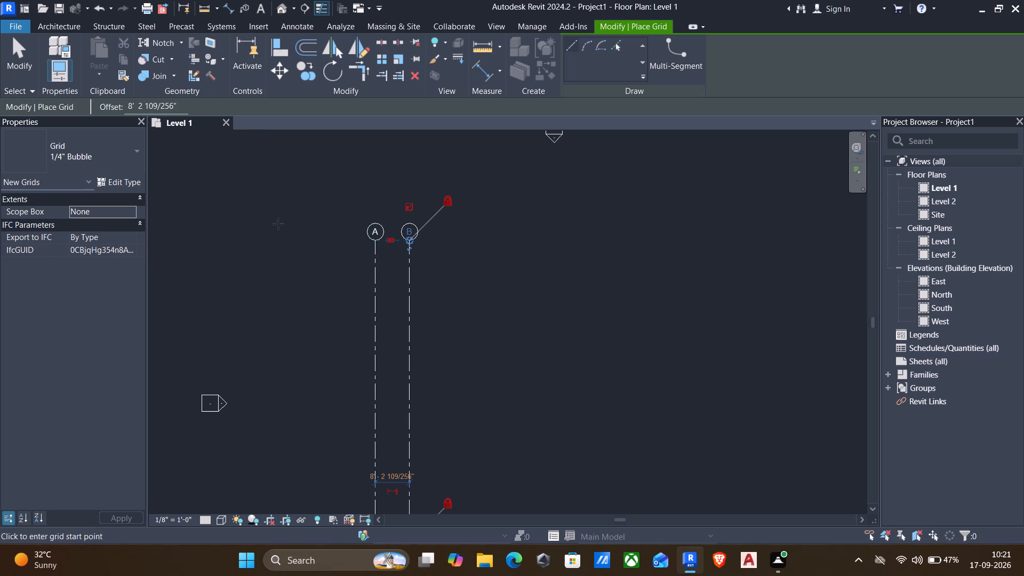
Create a vertical grid line along the full length of grid B, offset 2500 mm to its east.
{"action": "left_click_drag", "start_coordinate": [181, 102], "coordinate": [82, 107]}
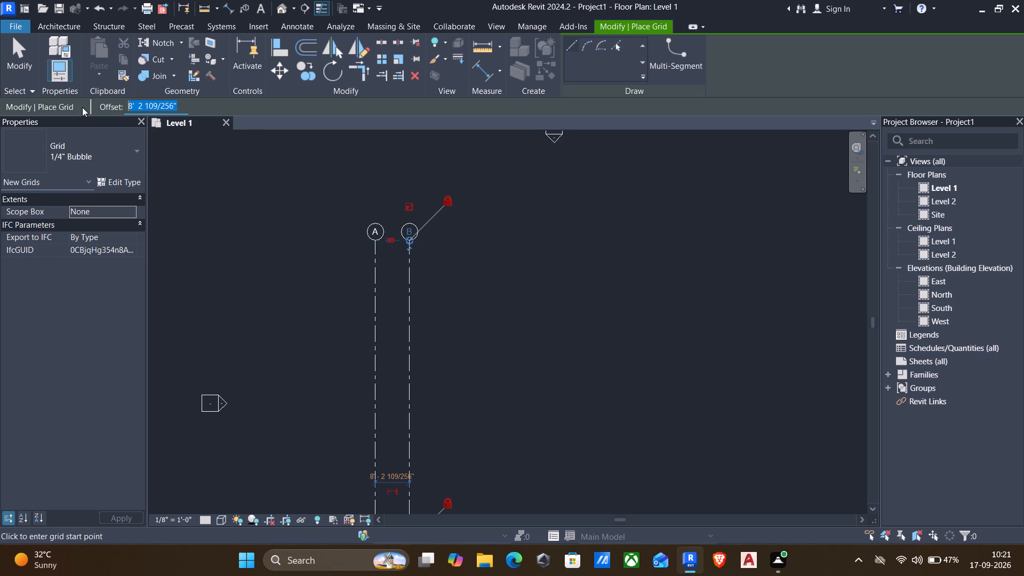
{"action": "type", "text": "2500"}
{"action": "type", "text": "MM"}
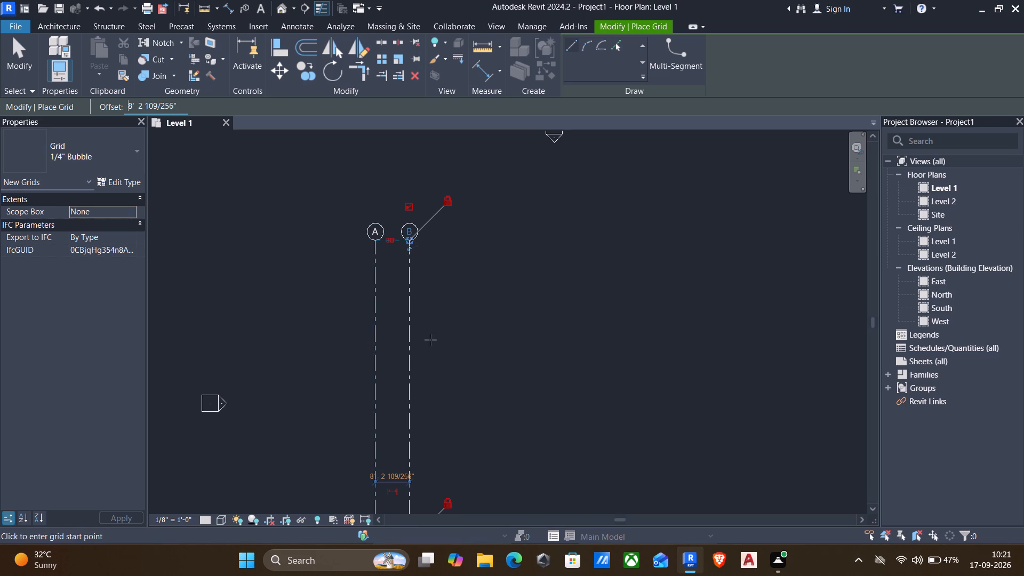
{"action": "scroll", "coordinate": [431, 340], "scroll_direction": "down", "scroll_amount": 1}
{"action": "middle_click_drag", "start_coordinate": [449, 379], "coordinate": [441, 230]}
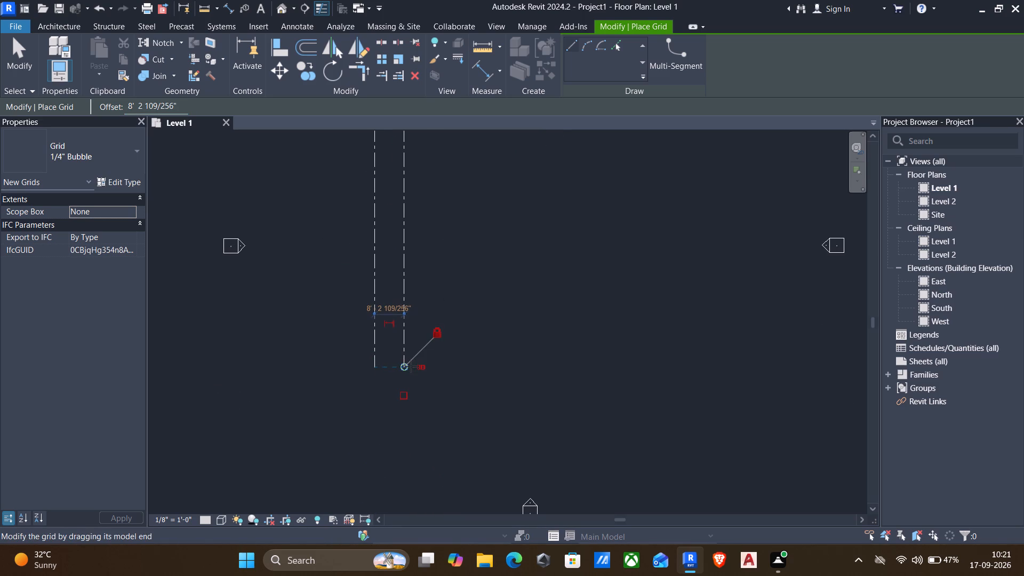
{"action": "left_click", "coordinate": [397, 366]}
{"action": "middle_click_drag", "start_coordinate": [417, 244], "coordinate": [402, 275]}
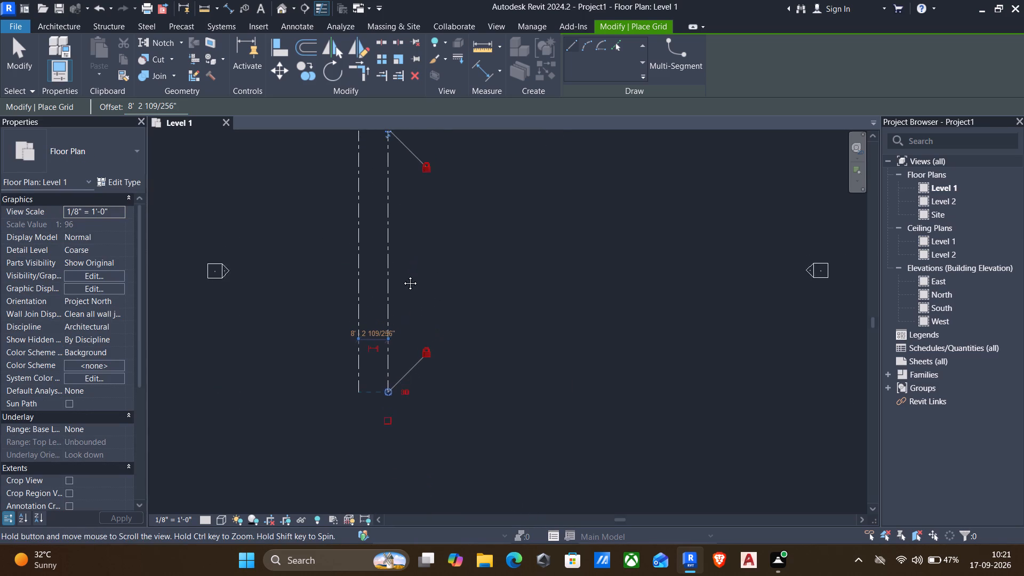
{"action": "middle_click_drag", "start_coordinate": [402, 275], "coordinate": [402, 277]}
{"action": "key", "text": "Escape"}
{"action": "left_click_drag", "start_coordinate": [389, 402], "coordinate": [389, 389]}
{"action": "middle_click_drag", "start_coordinate": [399, 266], "coordinate": [380, 340]}
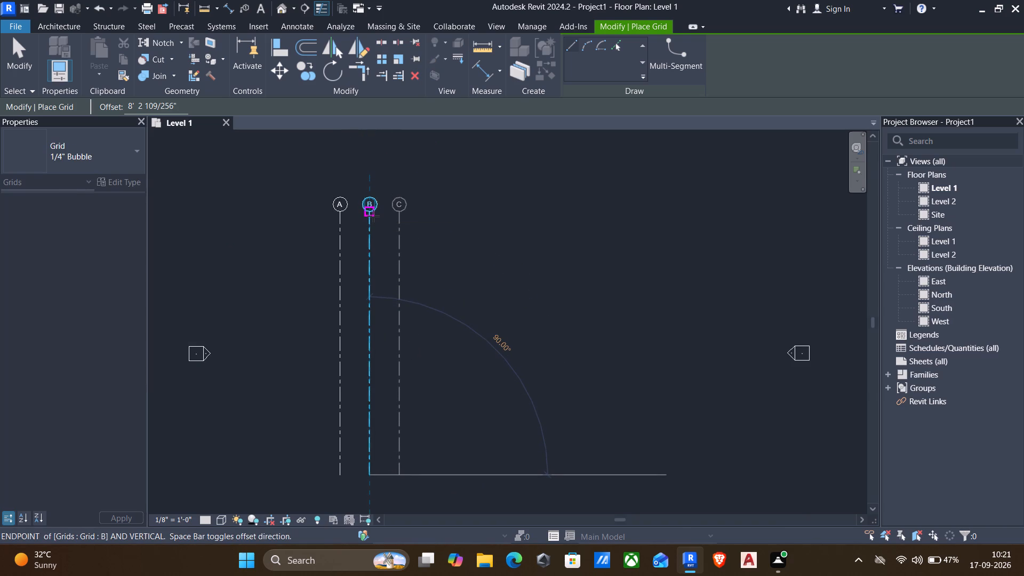
{"action": "left_click", "coordinate": [373, 216]}
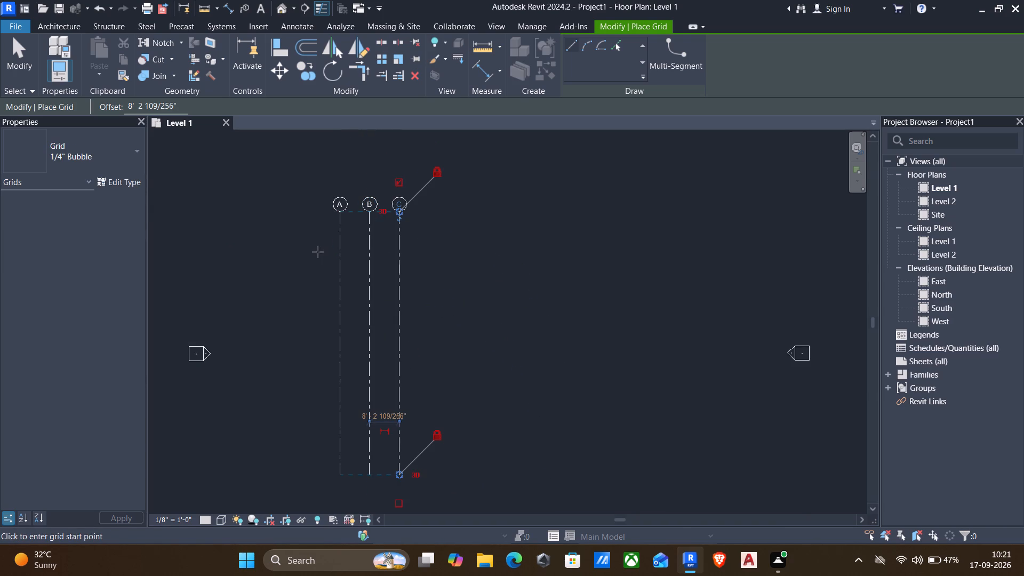
{"action": "key", "text": "Escape"}
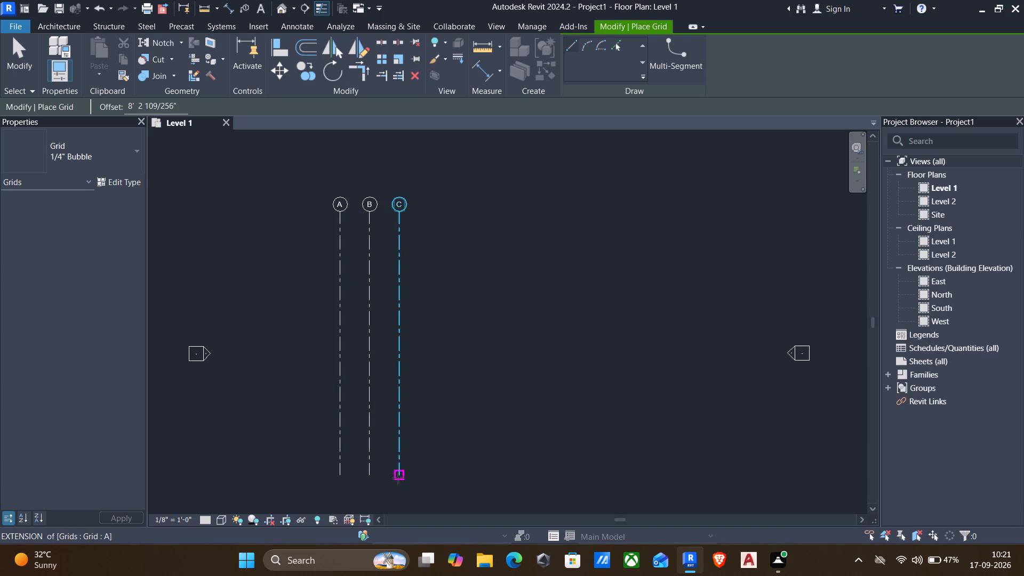
Create another vertical grid line along the full length of grid C, offset 2500 mm to its east.
{"action": "left_click", "coordinate": [397, 476]}
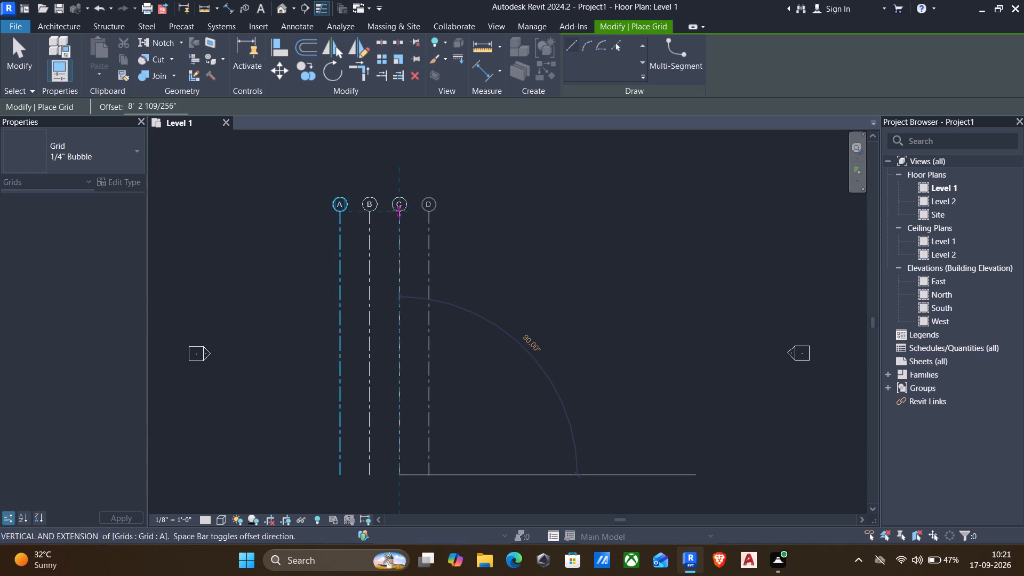
{"action": "left_click", "coordinate": [397, 217]}
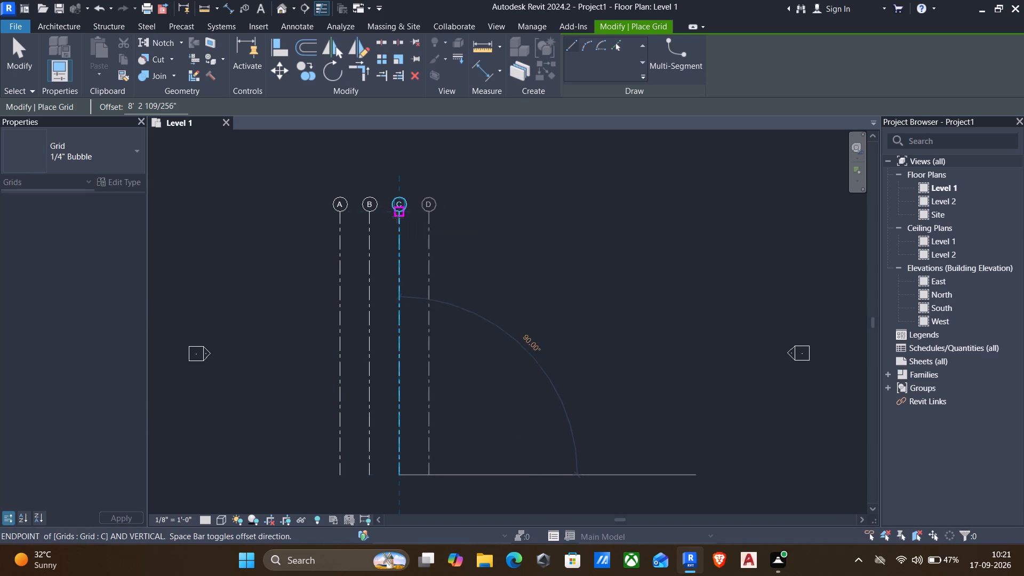
{"action": "key", "text": "Escape"}
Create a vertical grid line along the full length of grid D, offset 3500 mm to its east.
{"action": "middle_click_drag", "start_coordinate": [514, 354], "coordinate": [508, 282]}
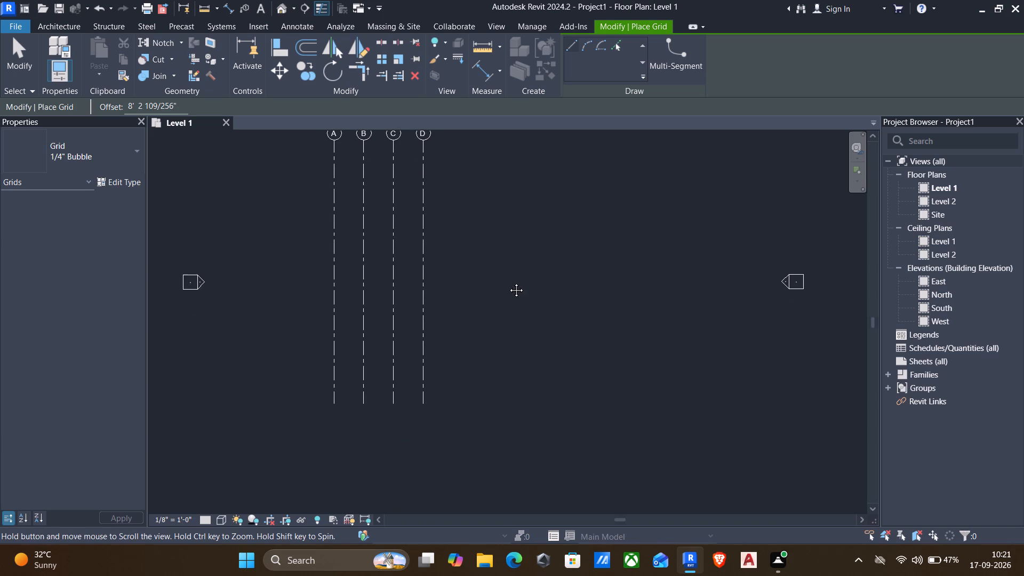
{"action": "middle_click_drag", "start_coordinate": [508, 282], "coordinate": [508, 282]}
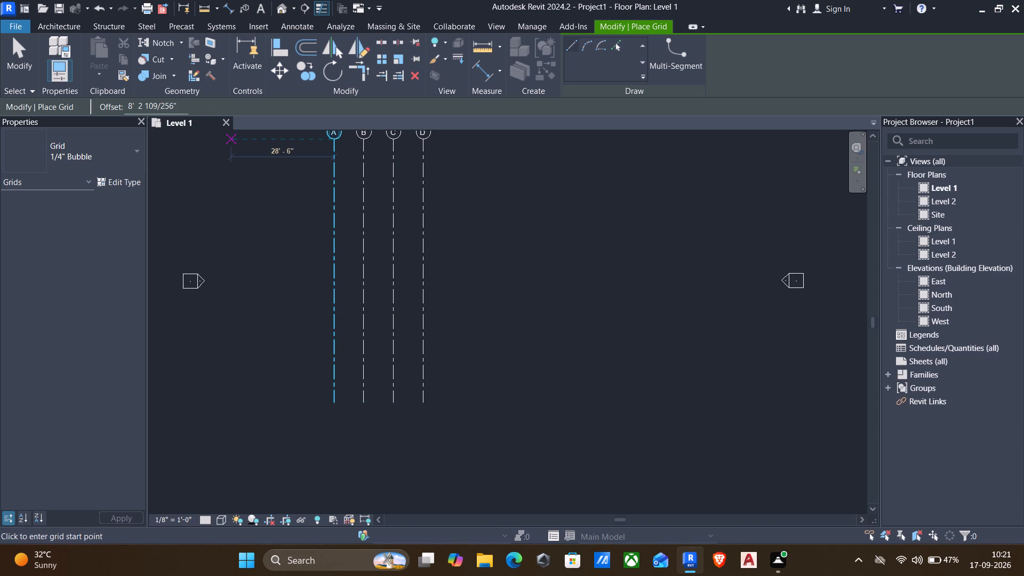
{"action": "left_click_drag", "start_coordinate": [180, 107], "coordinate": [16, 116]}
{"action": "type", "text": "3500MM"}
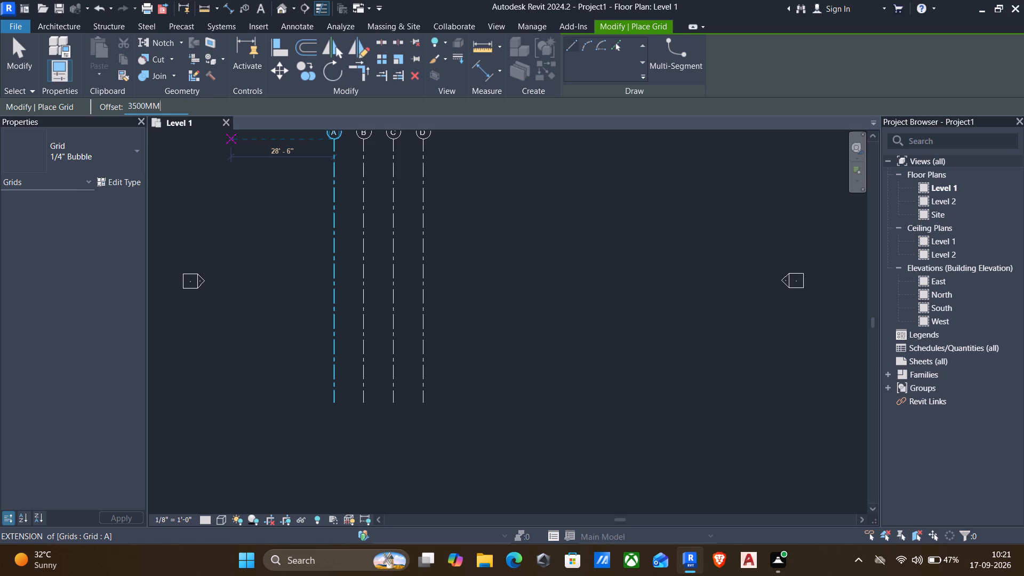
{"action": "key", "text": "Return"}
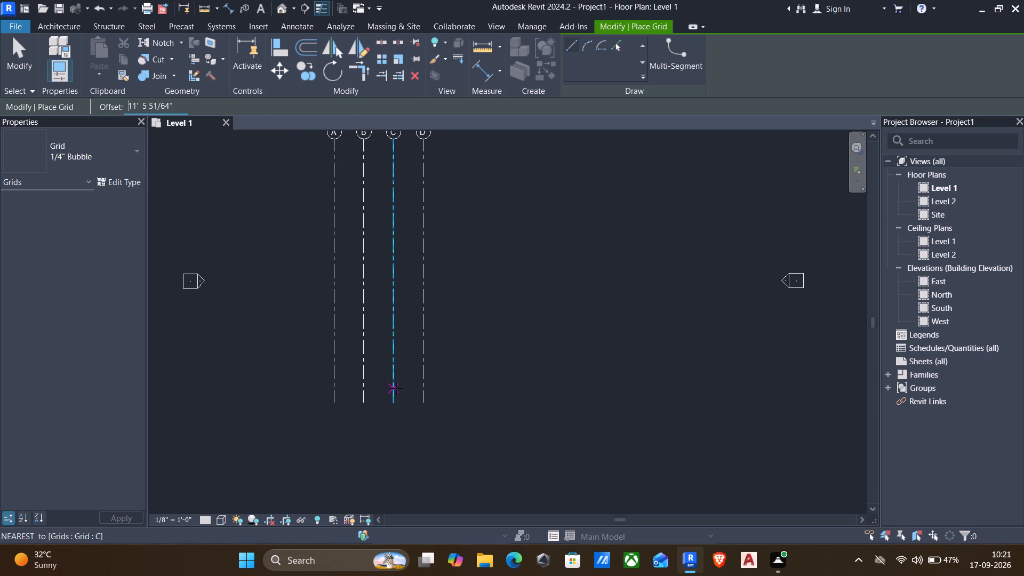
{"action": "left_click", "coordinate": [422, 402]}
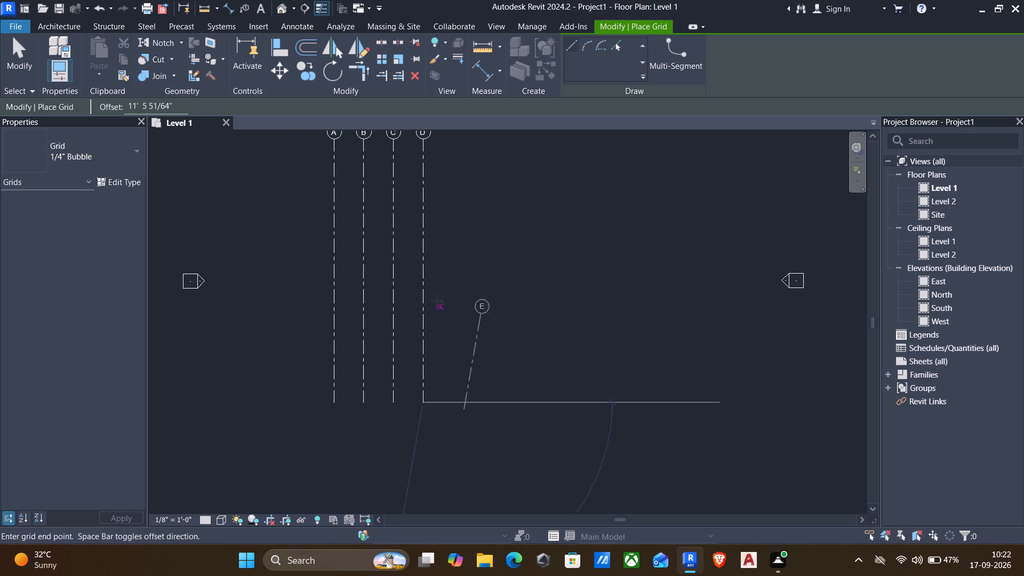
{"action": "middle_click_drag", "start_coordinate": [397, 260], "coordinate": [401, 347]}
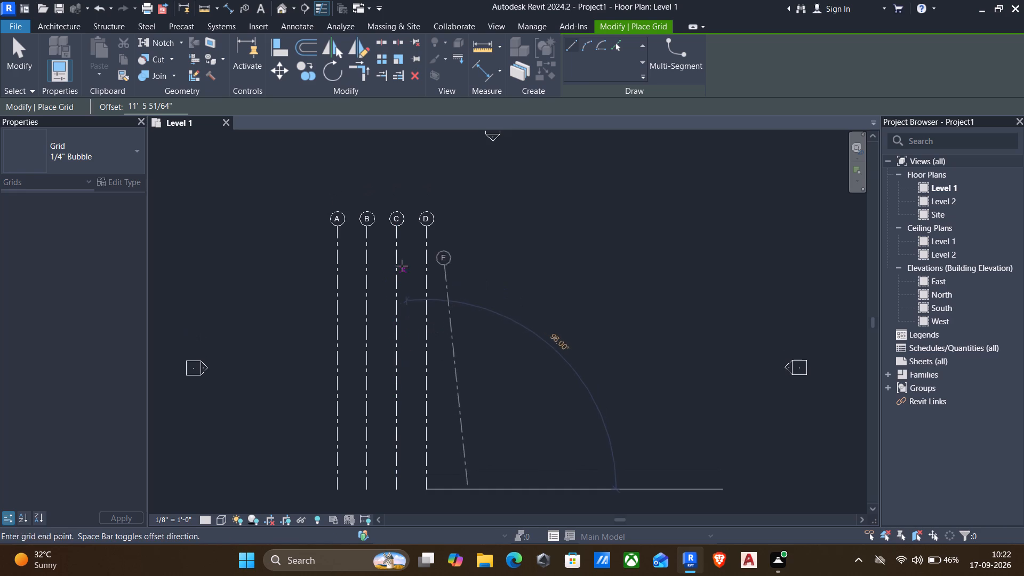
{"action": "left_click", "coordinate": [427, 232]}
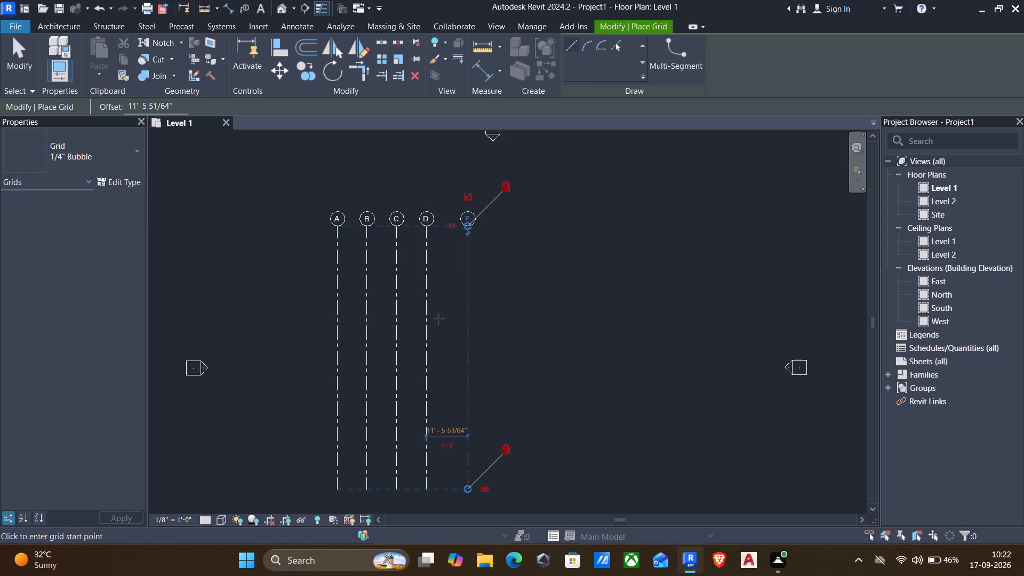
Create a vertical grid line along the full length of grid D, offset 3000 mm to its east, and end grid placement.
{"action": "left_click_drag", "start_coordinate": [178, 102], "coordinate": [0, 119]}
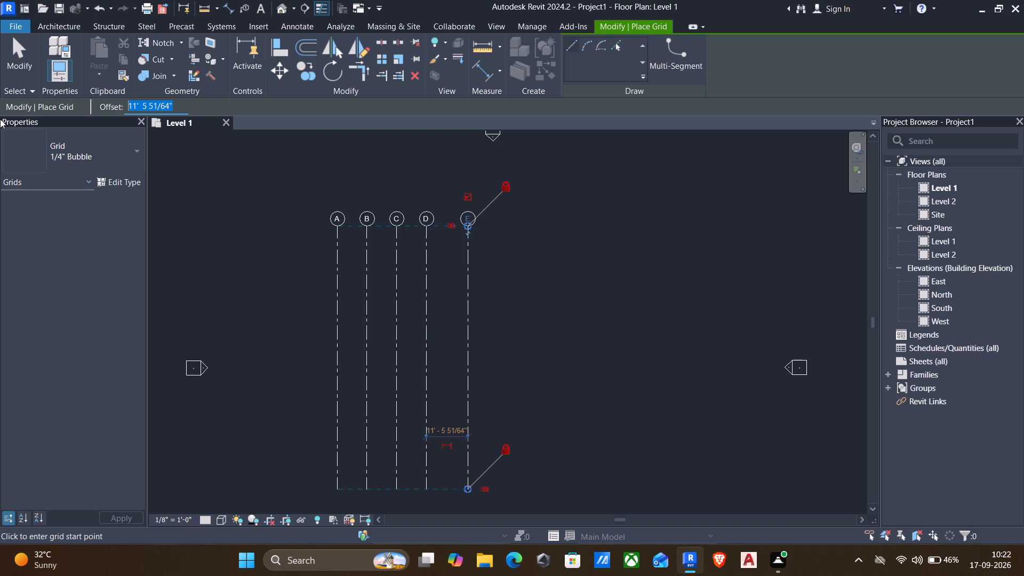
{"action": "type", "text": "3000"}
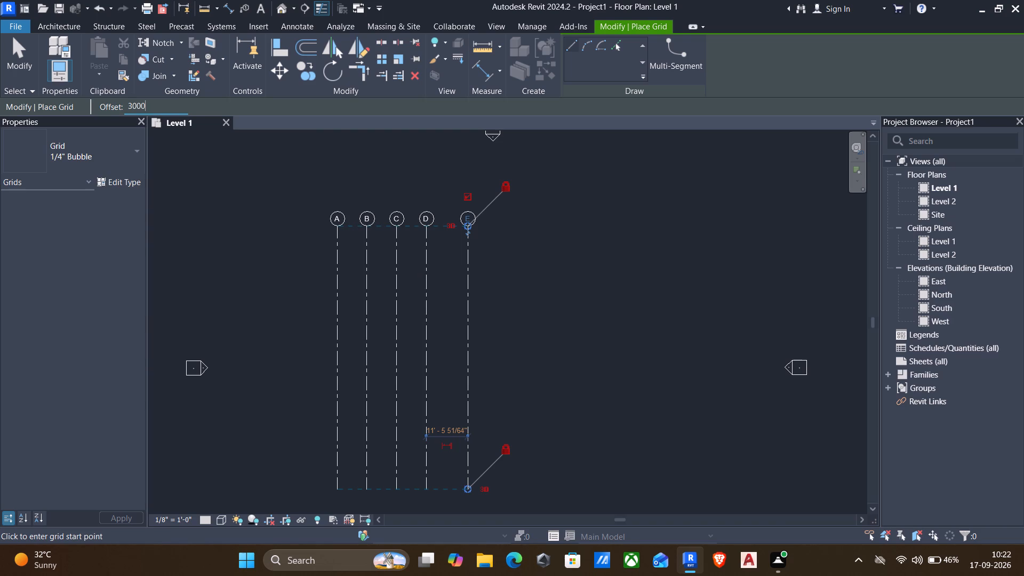
{"action": "type", "text": "MM"}
{"action": "key", "text": "Return"}
{"action": "left_click", "coordinate": [429, 489]}
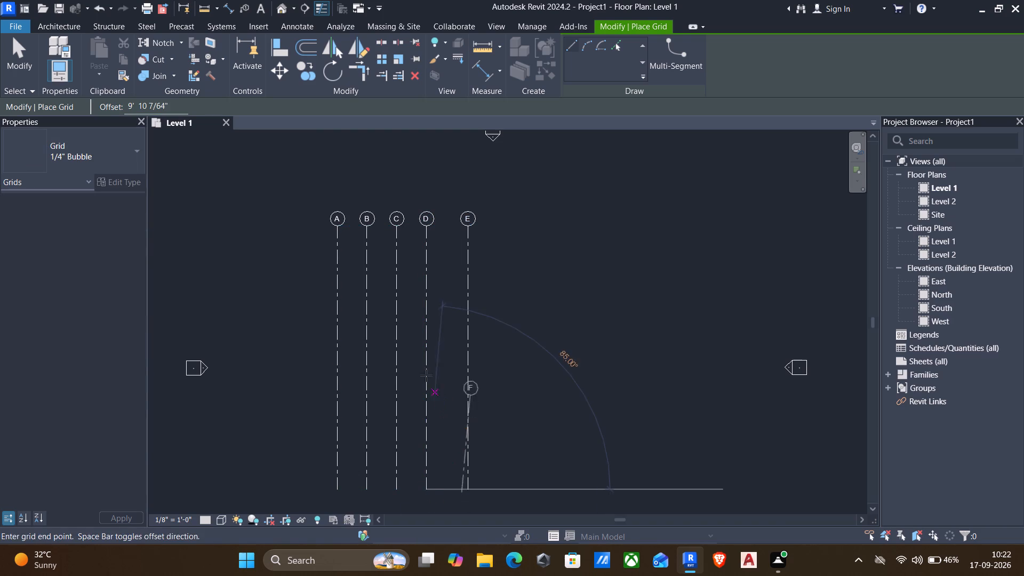
{"action": "left_click", "coordinate": [427, 221]}
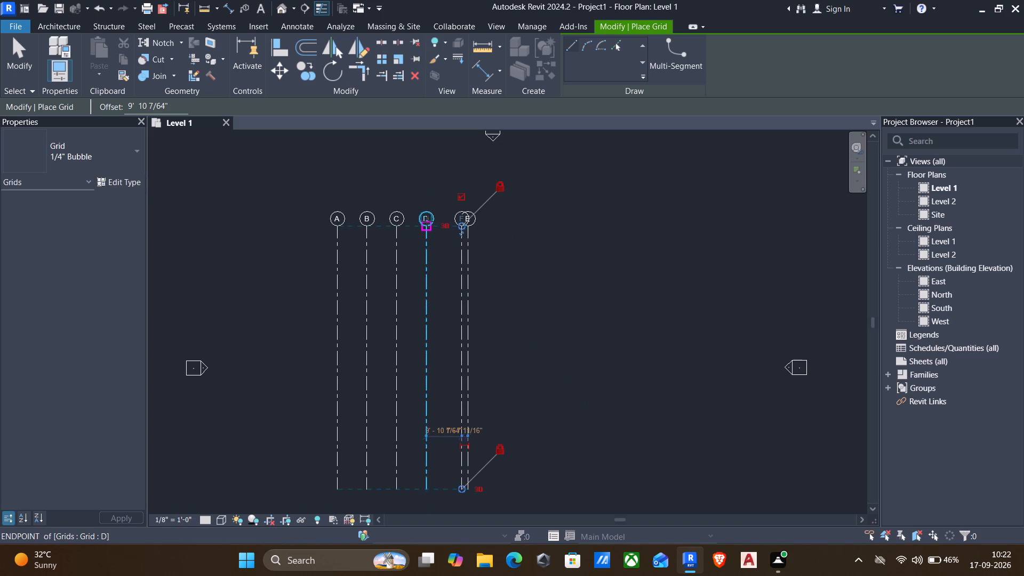
{"action": "key", "text": "Escape"}
{"action": "key", "text": "Escape"}
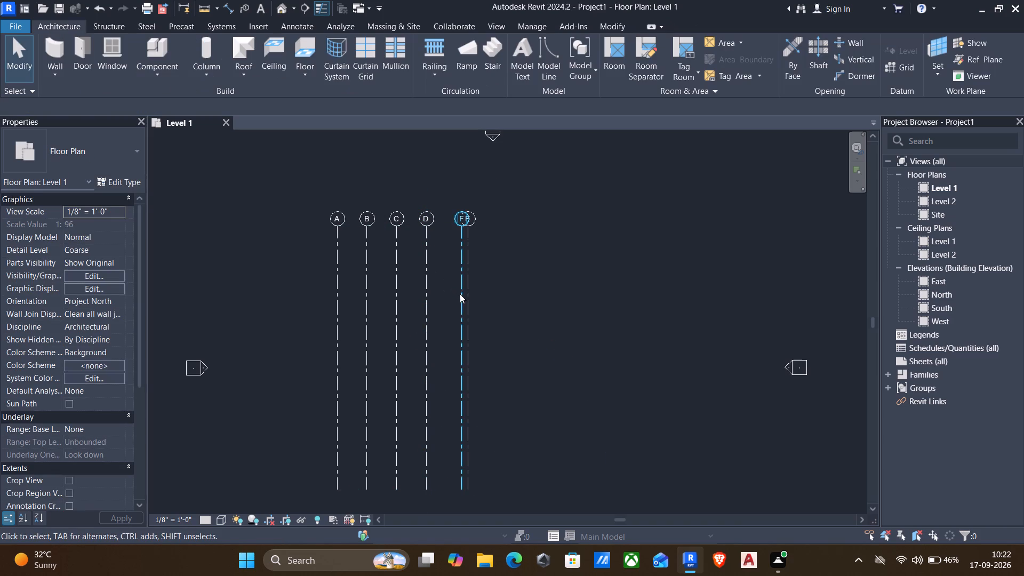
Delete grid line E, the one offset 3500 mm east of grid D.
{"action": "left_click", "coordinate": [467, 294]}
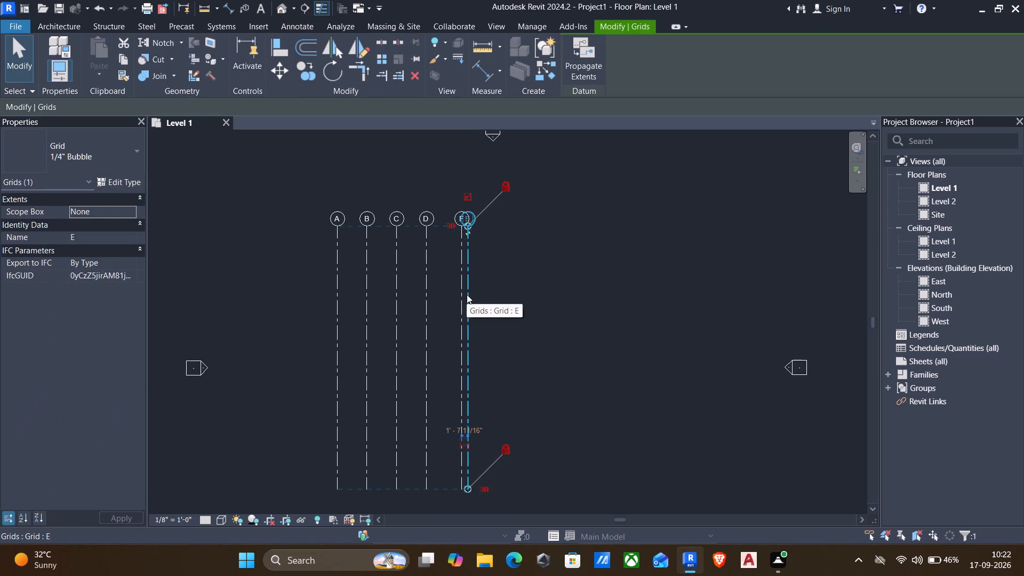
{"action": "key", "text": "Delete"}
Rename the bubble of the remaining easternmost grid line as E.
{"action": "scroll", "coordinate": [455, 213], "scroll_direction": "up", "scroll_amount": 3}
{"action": "left_click", "coordinate": [469, 220]}
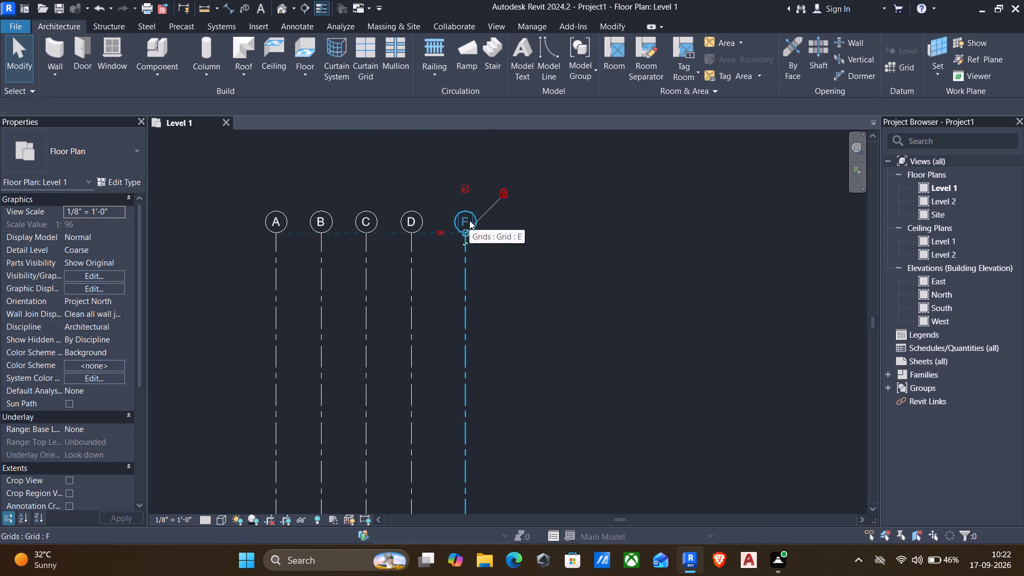
{"action": "left_click", "coordinate": [469, 221]}
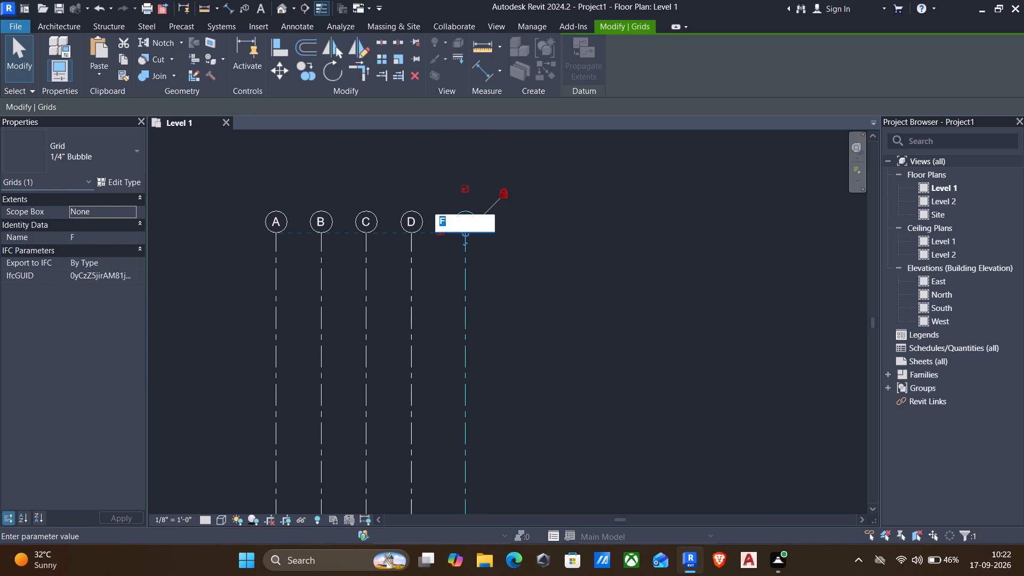
{"action": "key", "text": "BackSpace"}
{"action": "key", "text": "e"}
{"action": "left_click", "coordinate": [592, 321]}
Create a similar vertical grid line along the full length of grid E, offset 3000 mm to its east.
{"action": "scroll", "coordinate": [599, 322], "scroll_direction": "down", "scroll_amount": 2}
{"action": "middle_click_drag", "start_coordinate": [583, 329], "coordinate": [531, 206]}
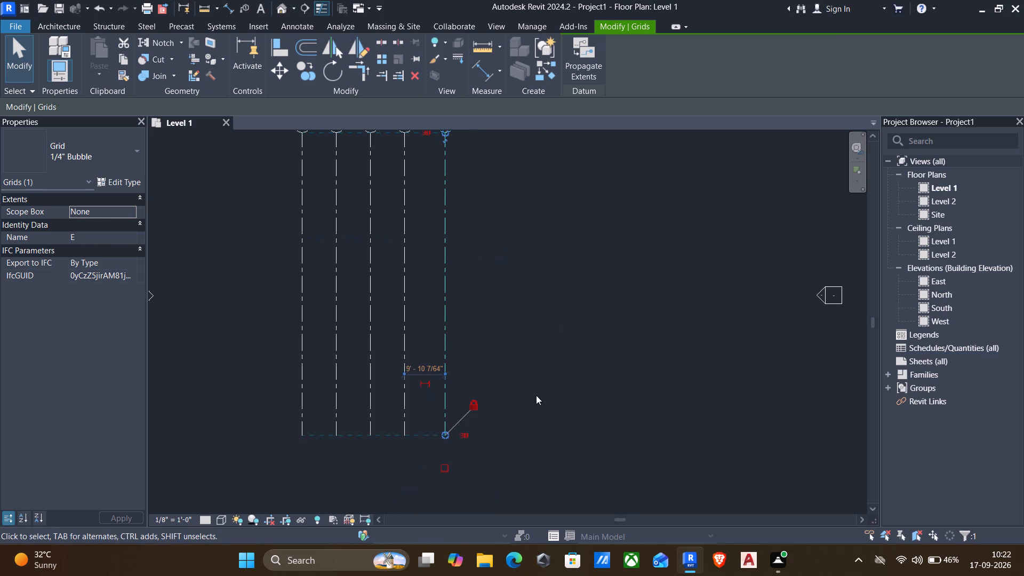
{"action": "key", "text": "Escape"}
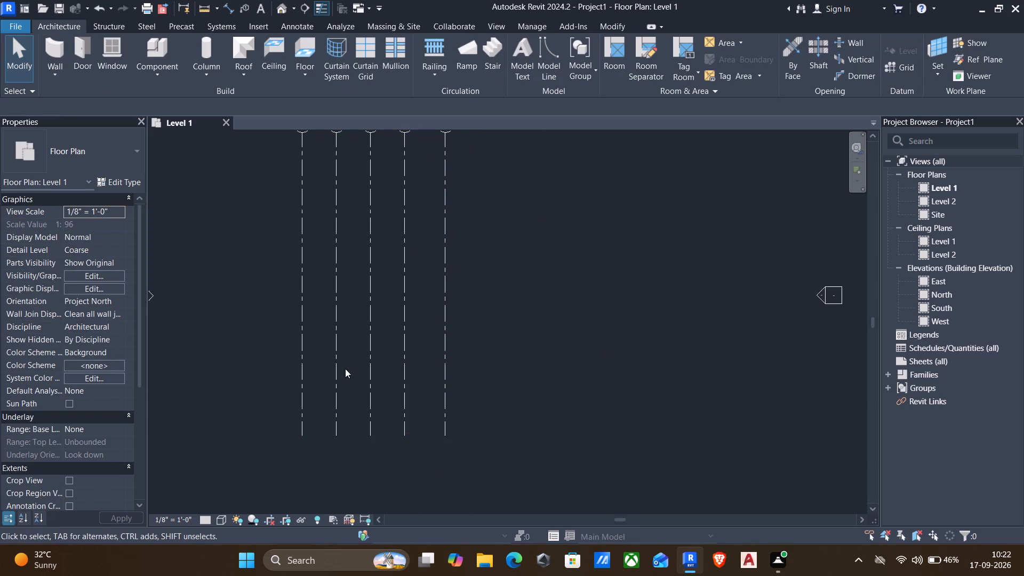
{"action": "left_click", "coordinate": [447, 428]}
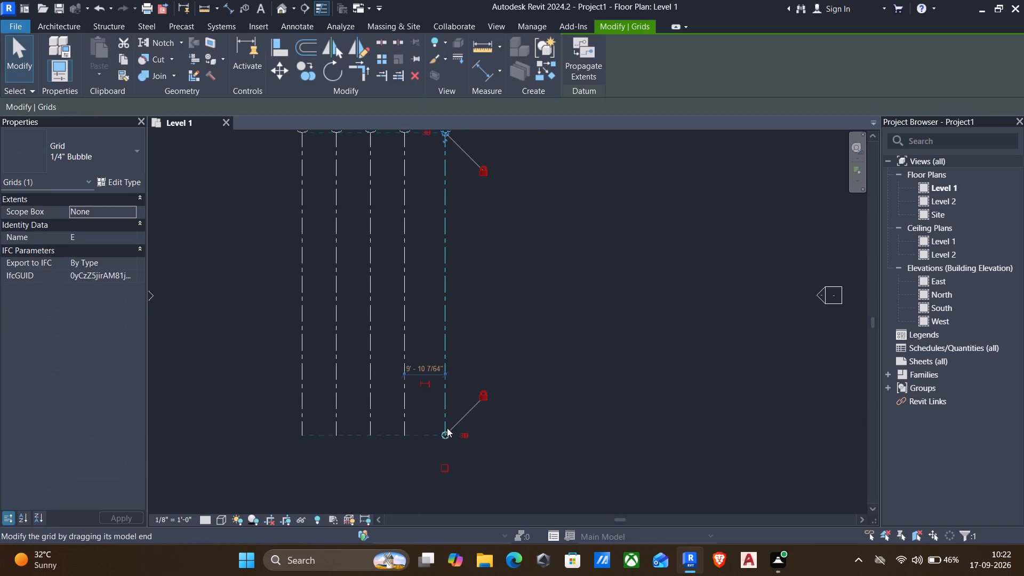
{"action": "key", "text": "c"}
{"action": "key", "text": "s"}
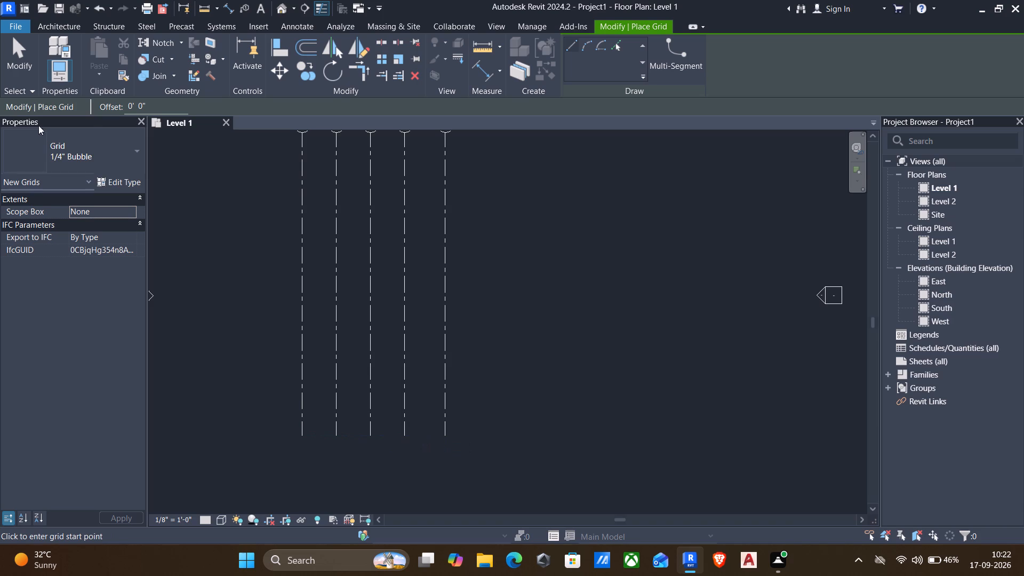
{"action": "left_click_drag", "start_coordinate": [161, 105], "coordinate": [18, 101]}
{"action": "type", "text": "3000MM"}
{"action": "left_click", "coordinate": [443, 439]}
{"action": "middle_click_drag", "start_coordinate": [420, 286], "coordinate": [404, 300]}
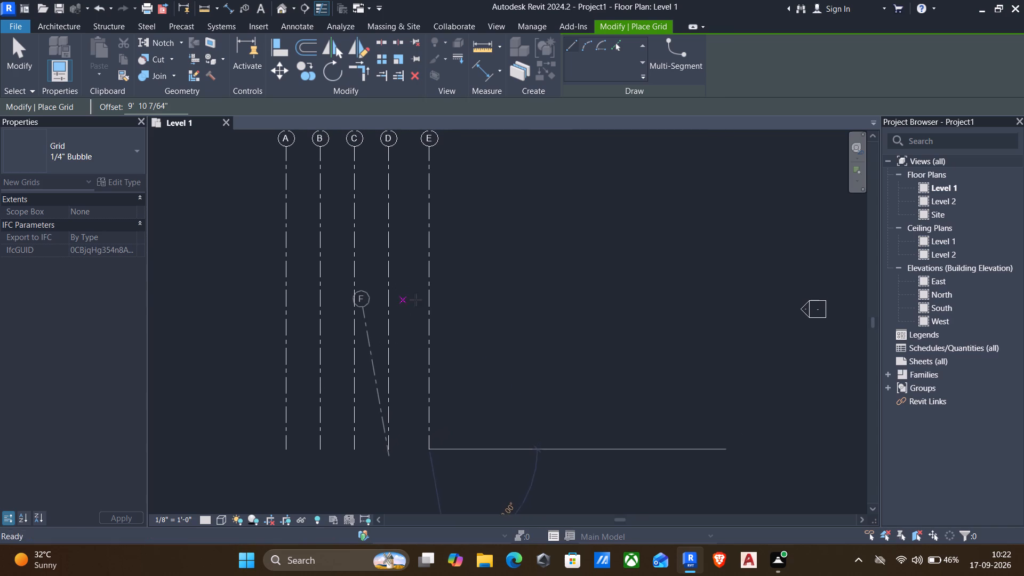
{"action": "key", "text": "space"}
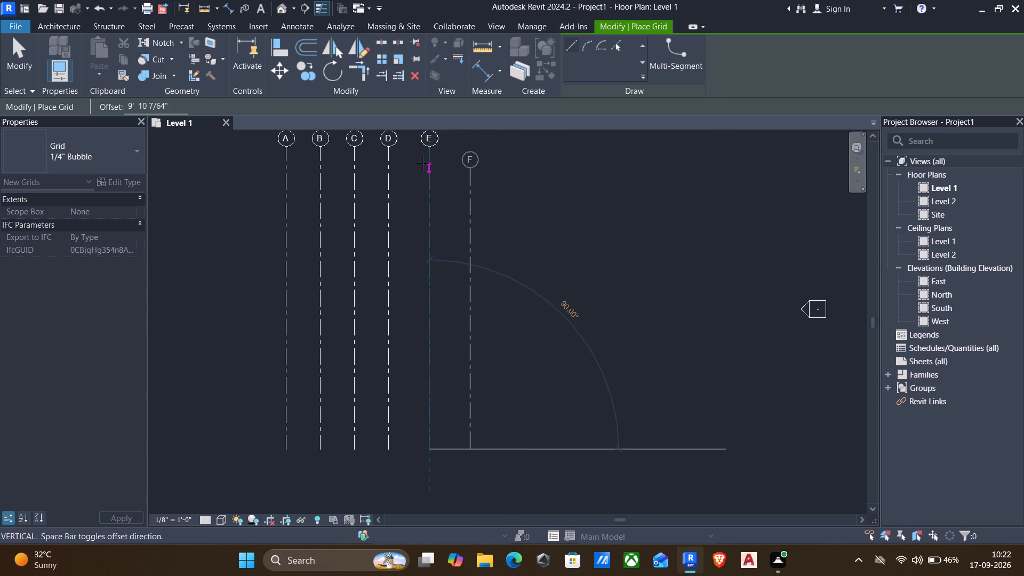
{"action": "left_click", "coordinate": [432, 147]}
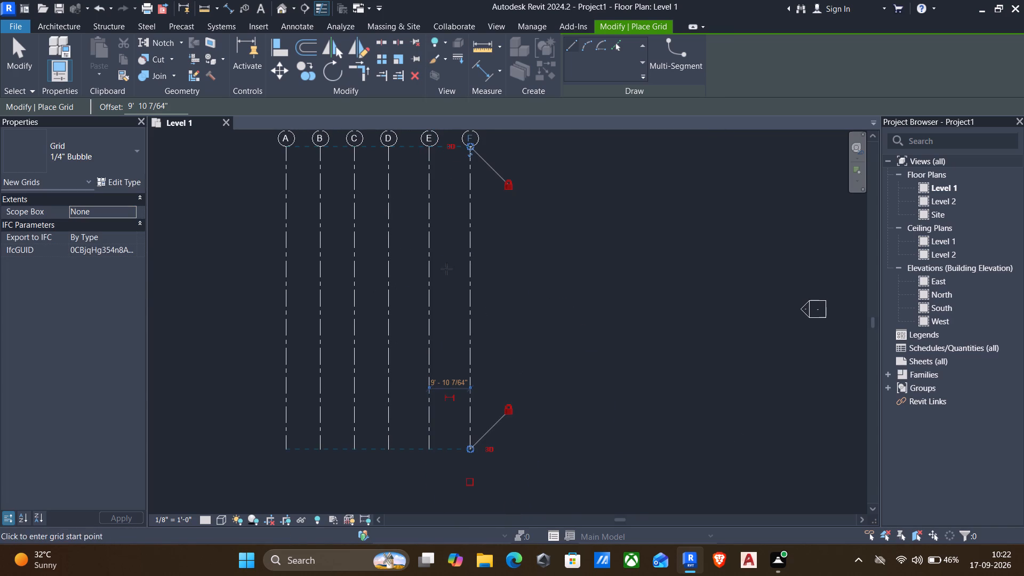
{"action": "key", "text": "Escape"}
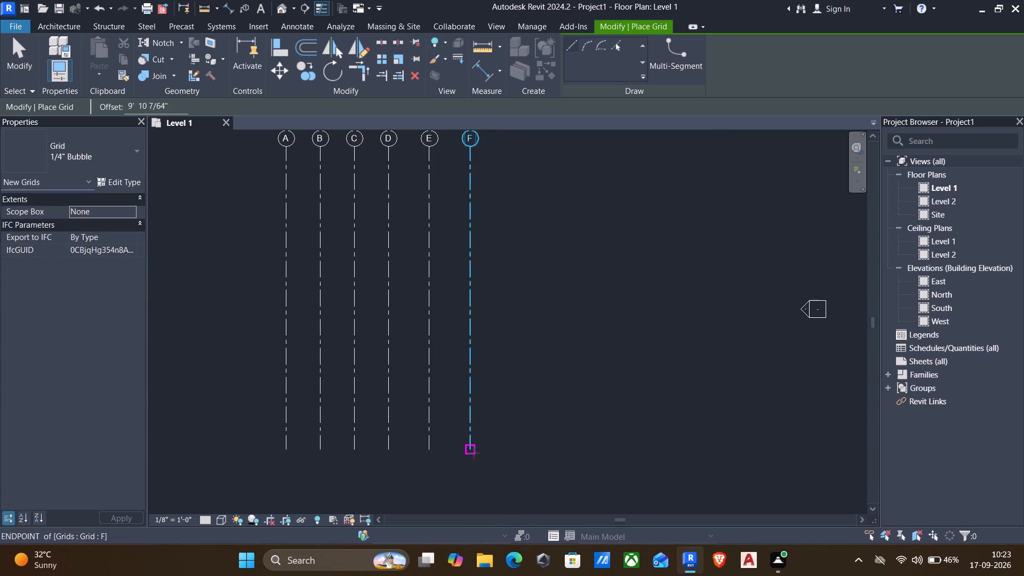
Create a vertical grid line along the full length of grid F, offset 3000 mm to its east.
{"action": "left_click", "coordinate": [467, 450]}
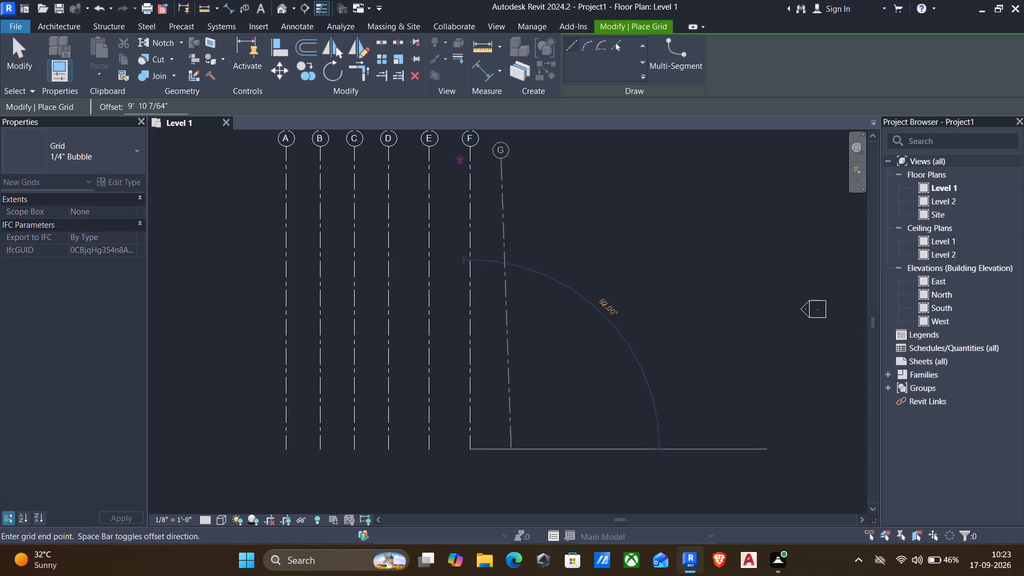
{"action": "left_click", "coordinate": [471, 144]}
{"action": "key", "text": "Escape"}
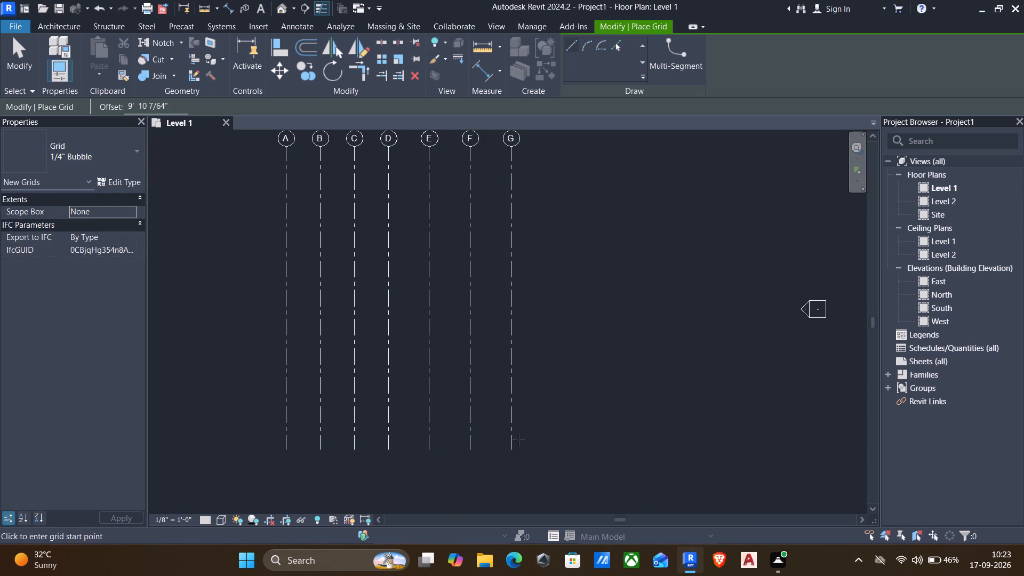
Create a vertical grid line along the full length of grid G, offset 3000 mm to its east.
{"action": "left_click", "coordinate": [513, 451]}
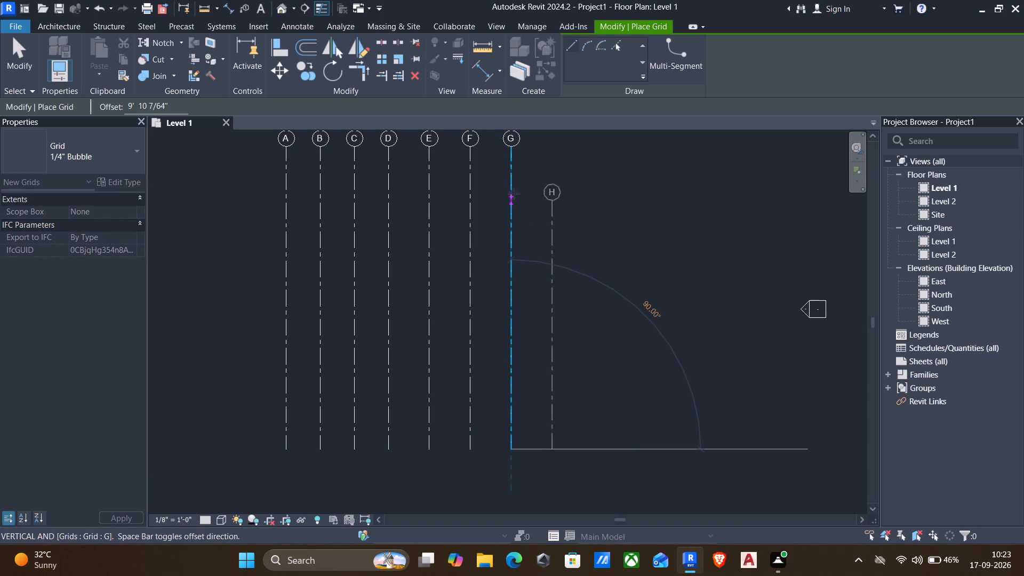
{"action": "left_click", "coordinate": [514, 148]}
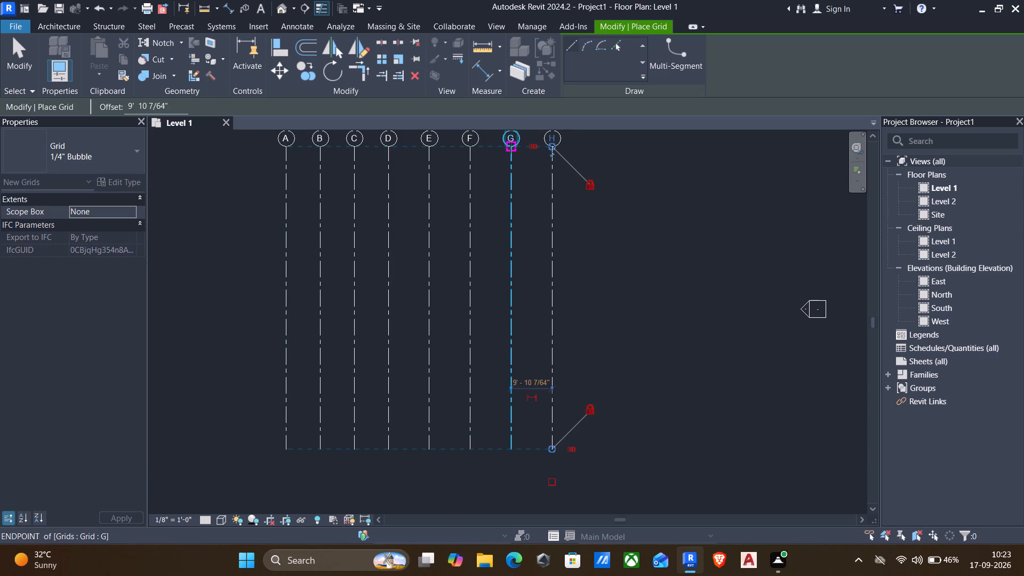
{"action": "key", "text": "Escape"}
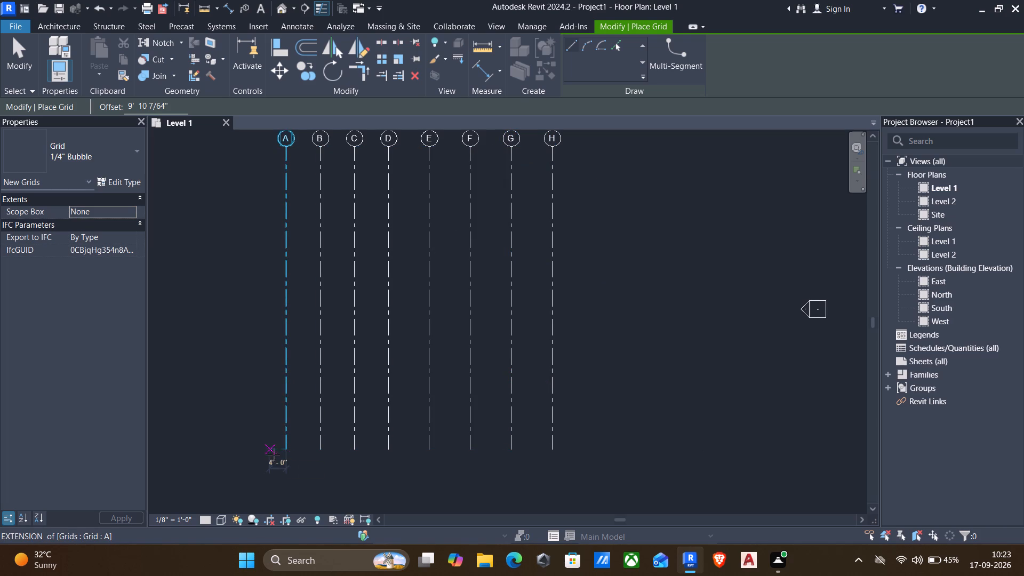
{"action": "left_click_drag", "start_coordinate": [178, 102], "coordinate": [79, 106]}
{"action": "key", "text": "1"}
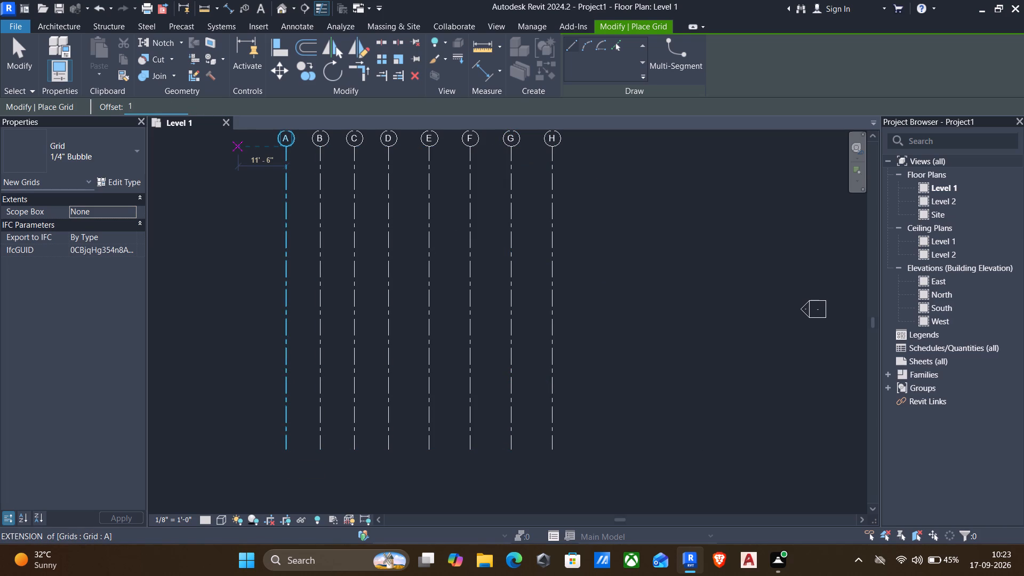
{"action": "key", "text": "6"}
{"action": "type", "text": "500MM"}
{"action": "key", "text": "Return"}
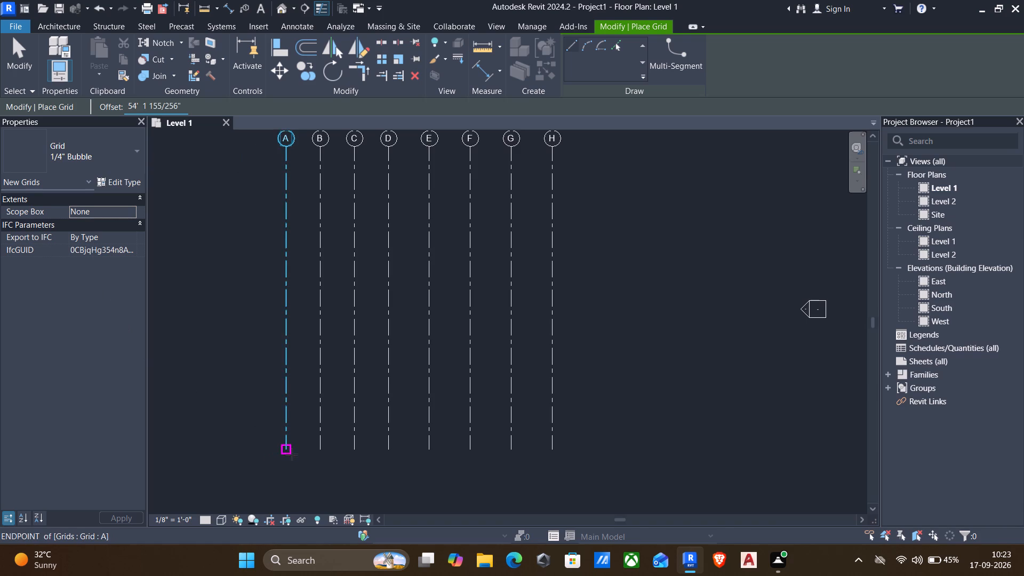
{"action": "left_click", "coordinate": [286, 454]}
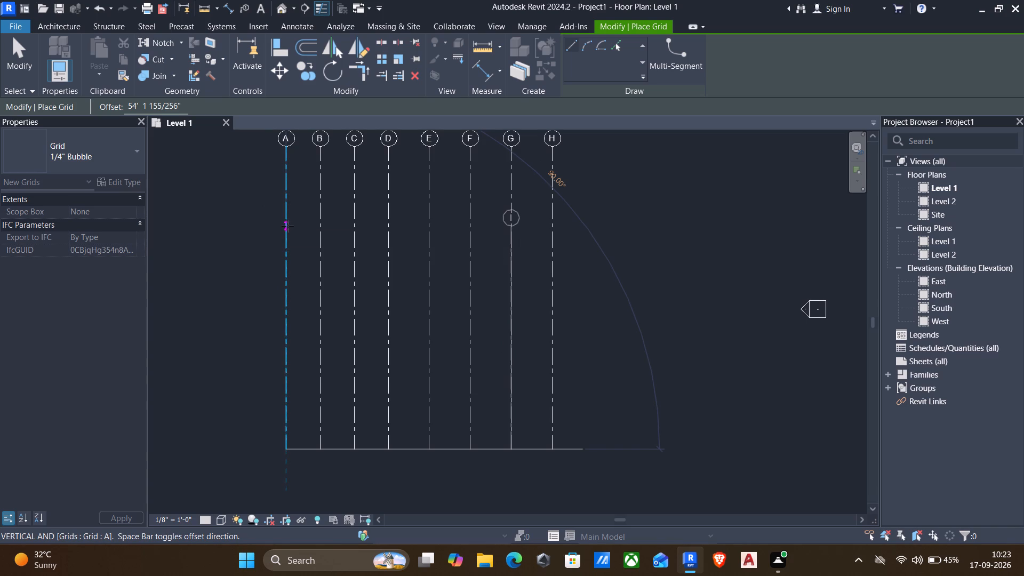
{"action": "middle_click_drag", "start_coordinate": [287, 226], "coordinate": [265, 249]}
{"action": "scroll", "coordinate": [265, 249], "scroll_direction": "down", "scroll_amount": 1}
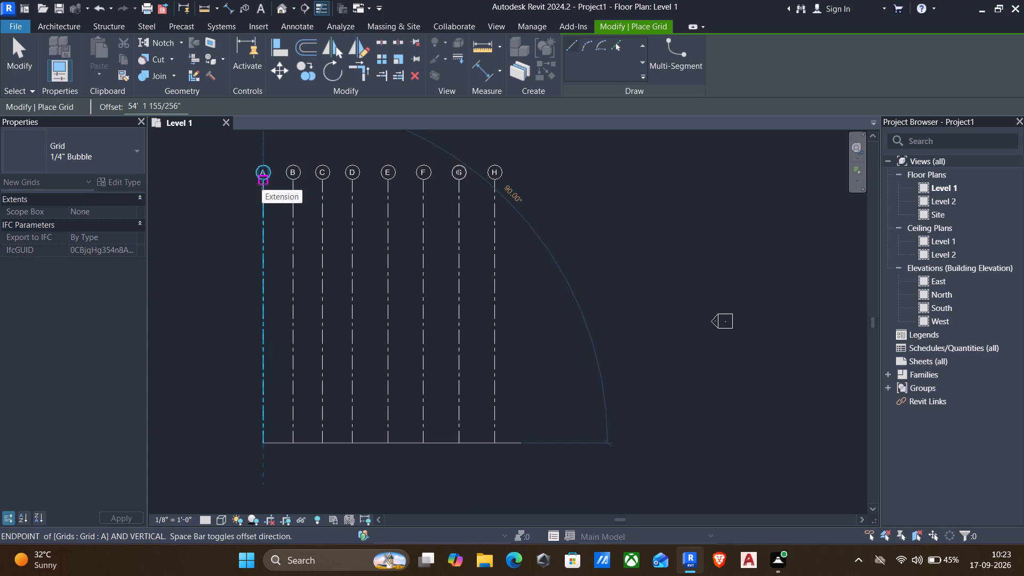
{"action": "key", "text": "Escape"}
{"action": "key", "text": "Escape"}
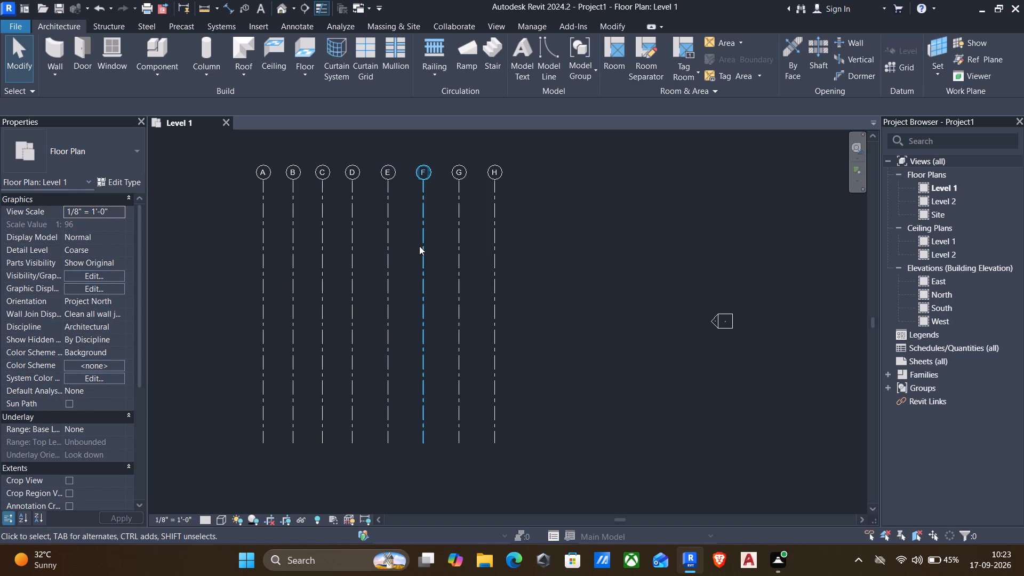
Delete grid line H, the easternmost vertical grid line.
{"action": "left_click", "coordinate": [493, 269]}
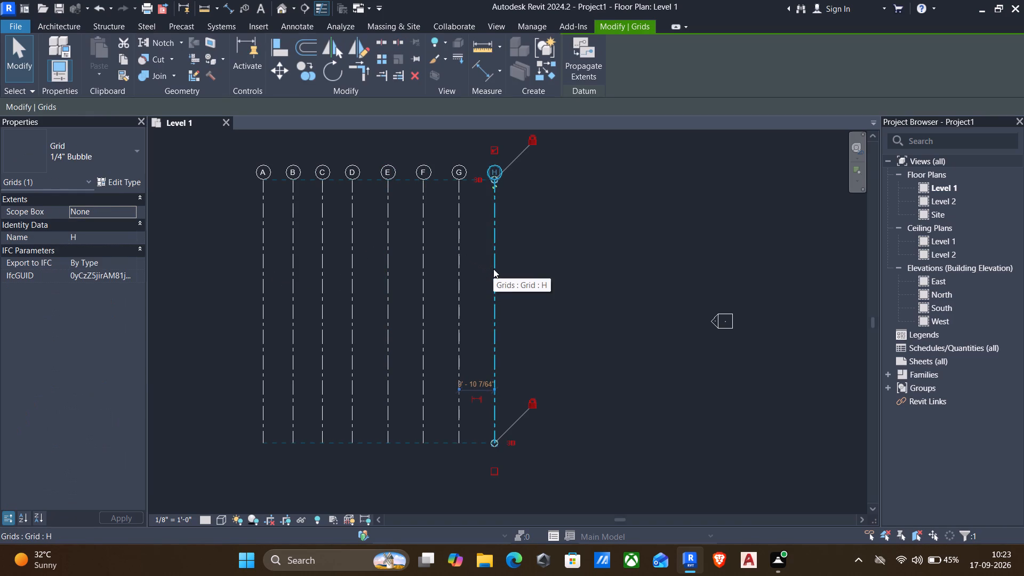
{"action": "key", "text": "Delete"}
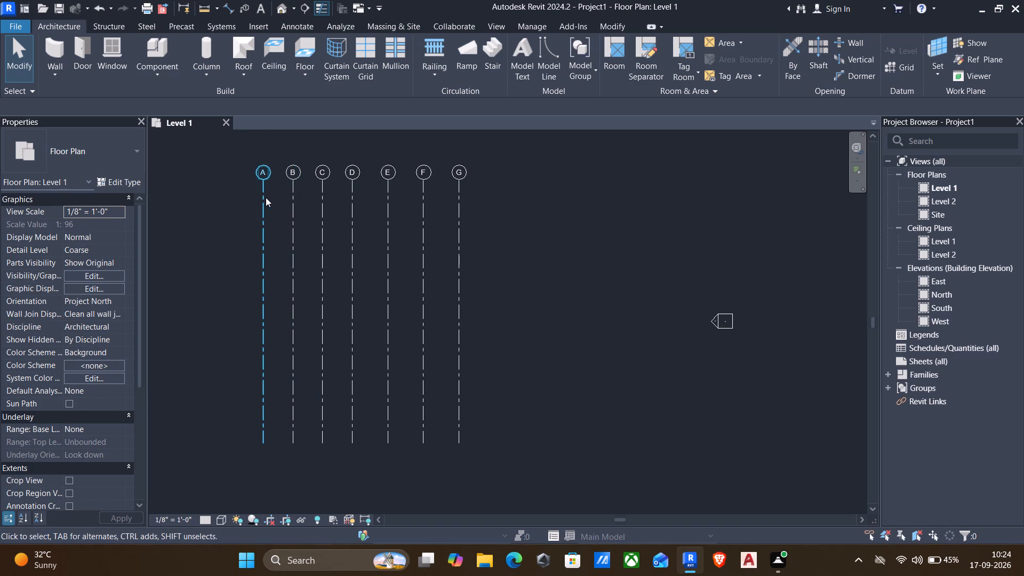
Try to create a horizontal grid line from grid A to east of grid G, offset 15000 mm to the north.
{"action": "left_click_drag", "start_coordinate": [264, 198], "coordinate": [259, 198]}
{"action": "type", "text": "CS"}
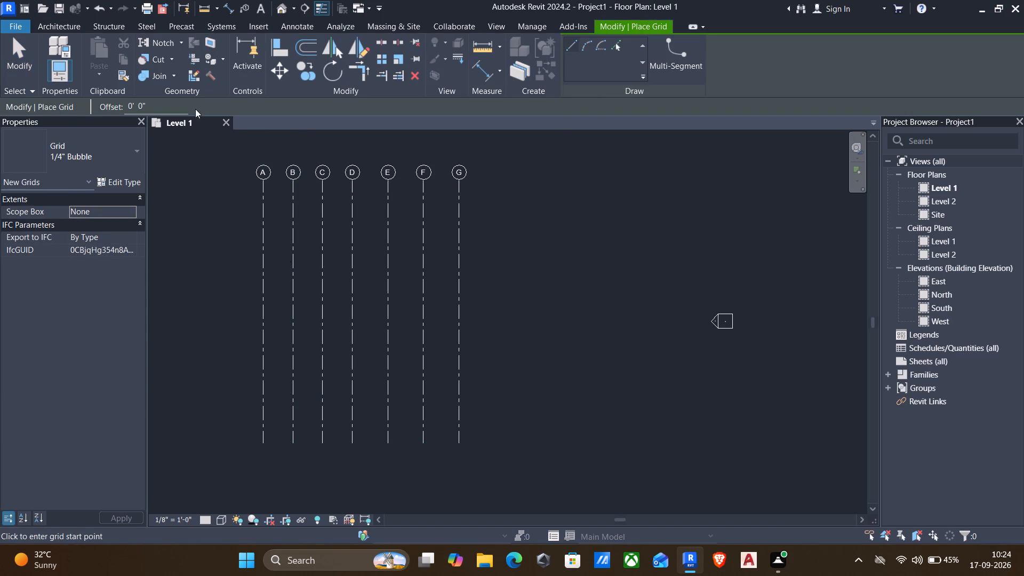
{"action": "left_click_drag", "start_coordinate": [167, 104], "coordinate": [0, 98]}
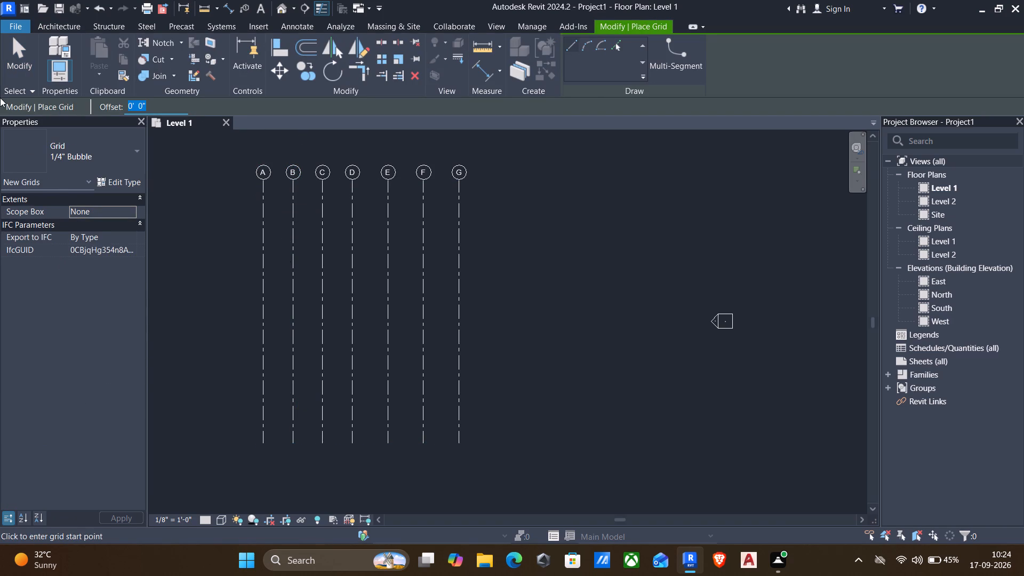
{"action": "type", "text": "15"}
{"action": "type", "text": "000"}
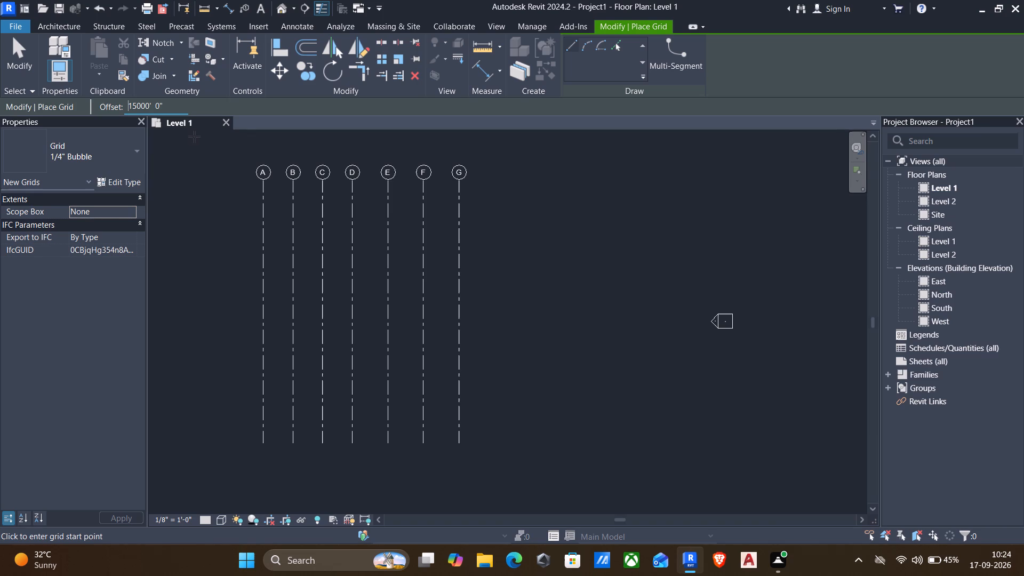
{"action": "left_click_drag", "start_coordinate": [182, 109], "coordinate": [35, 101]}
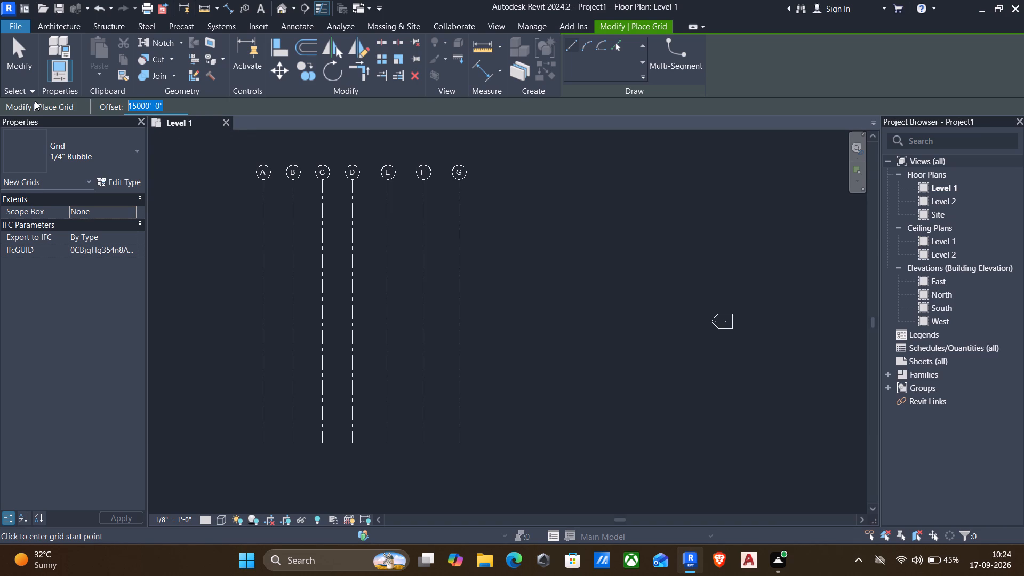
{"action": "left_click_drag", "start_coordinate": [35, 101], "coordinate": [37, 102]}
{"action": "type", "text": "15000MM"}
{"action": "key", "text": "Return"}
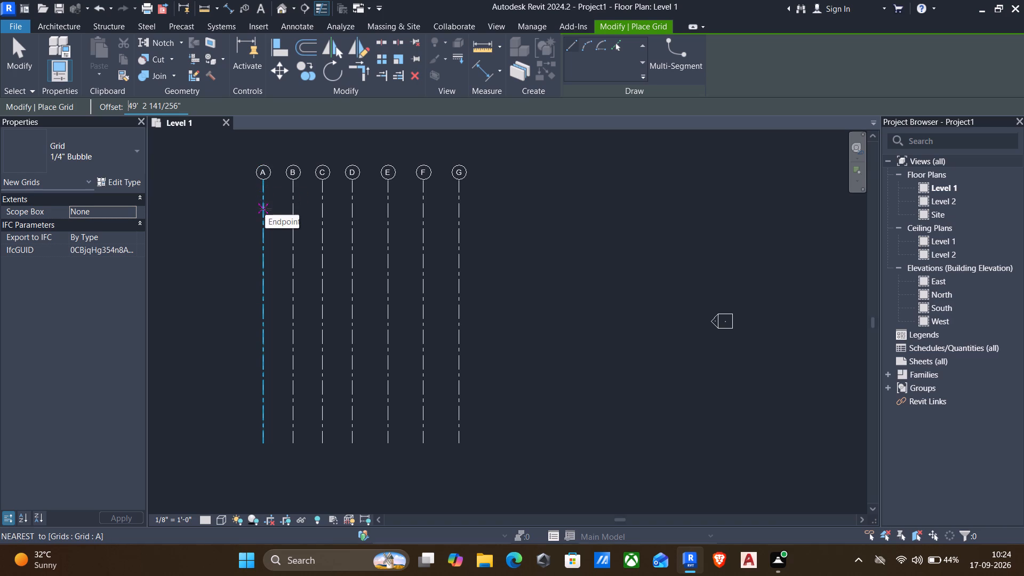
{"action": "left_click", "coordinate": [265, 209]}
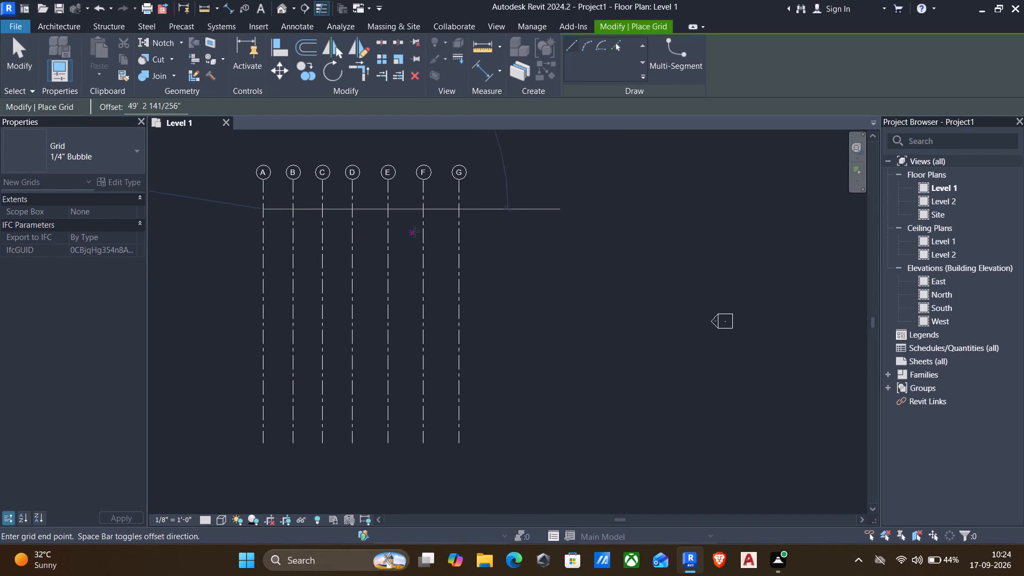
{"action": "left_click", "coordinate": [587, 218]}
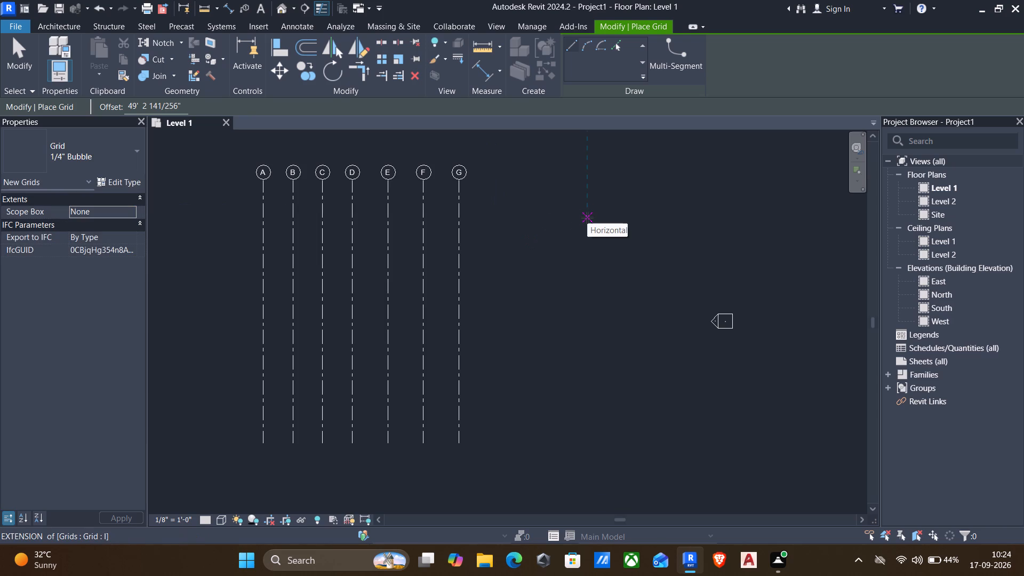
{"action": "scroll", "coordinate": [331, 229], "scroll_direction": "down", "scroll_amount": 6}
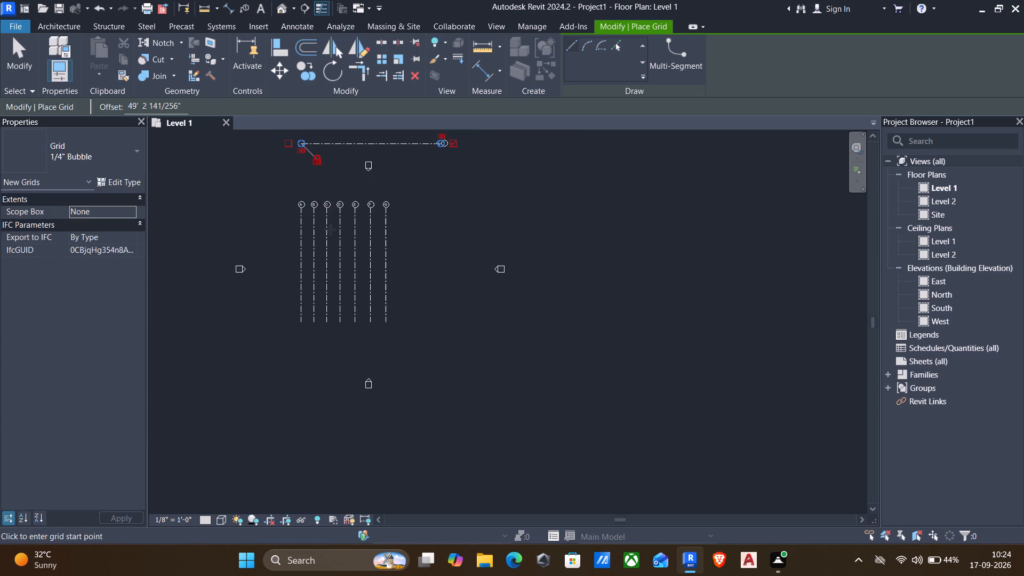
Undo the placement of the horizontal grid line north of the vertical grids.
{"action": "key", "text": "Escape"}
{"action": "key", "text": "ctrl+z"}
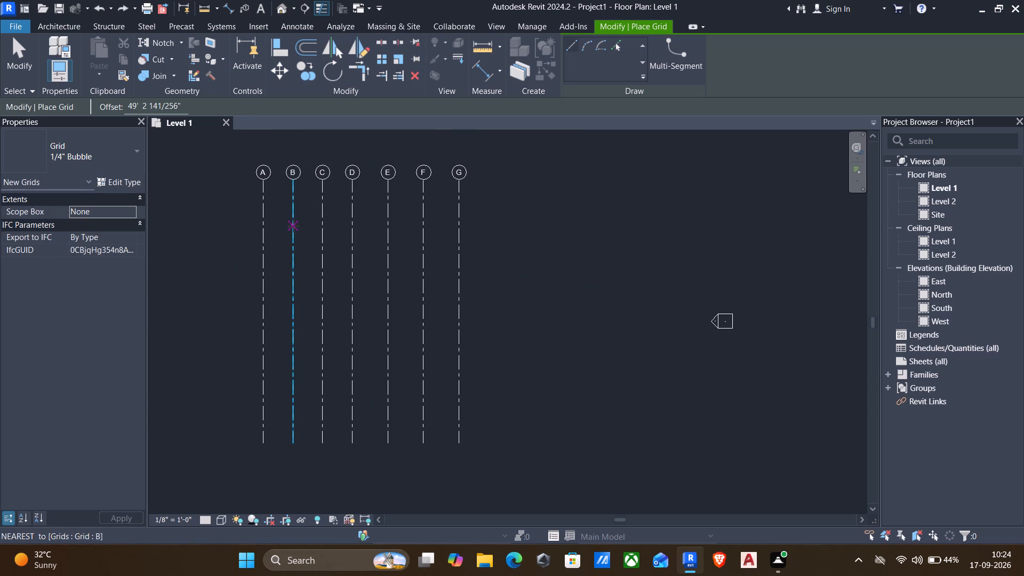
Set the grid placement offset to 15000 mm.
{"action": "left_click", "coordinate": [185, 105]}
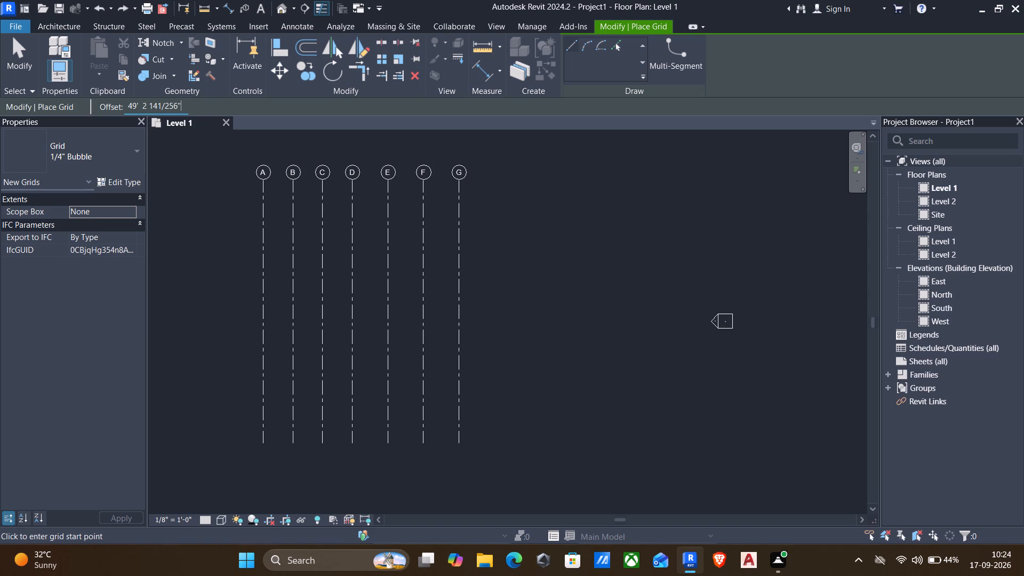
{"action": "left_click", "coordinate": [178, 107]}
{"action": "left_click_drag", "start_coordinate": [193, 105], "coordinate": [0, 94]}
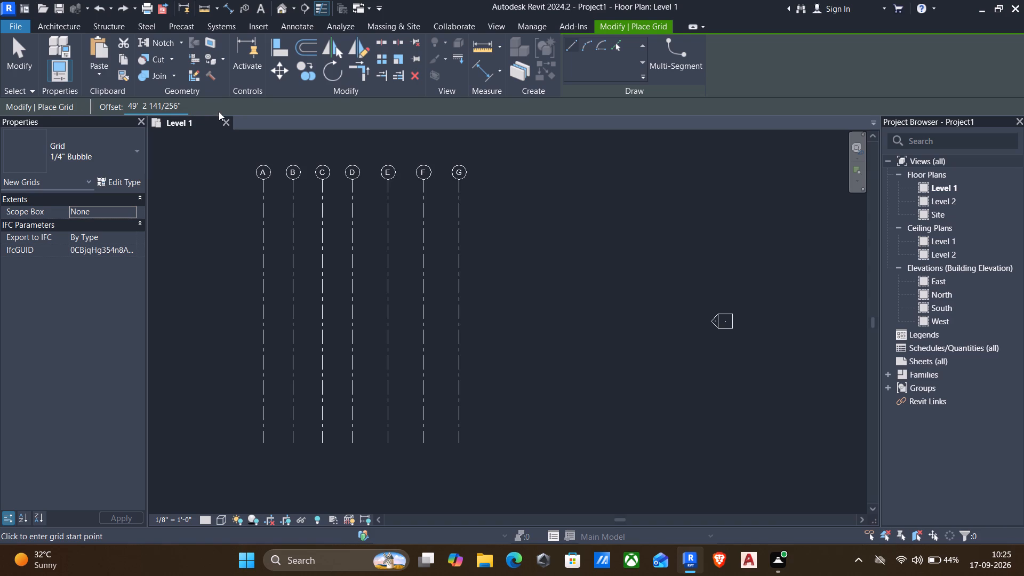
{"action": "left_click", "coordinate": [189, 106]}
{"action": "left_click_drag", "start_coordinate": [183, 104], "coordinate": [36, 101]}
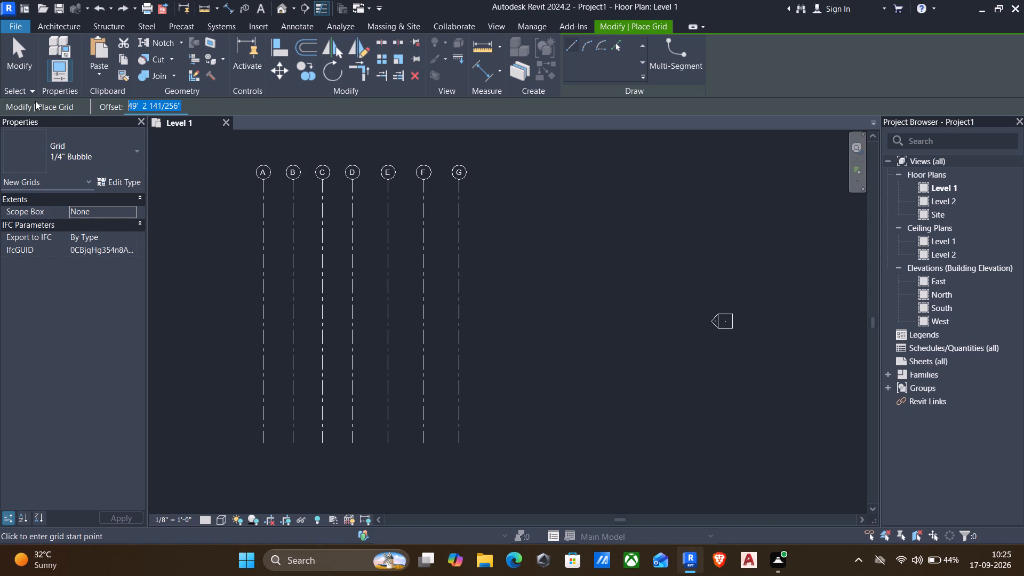
{"action": "type", "text": "15000MM"}
{"action": "key", "text": "Return"}
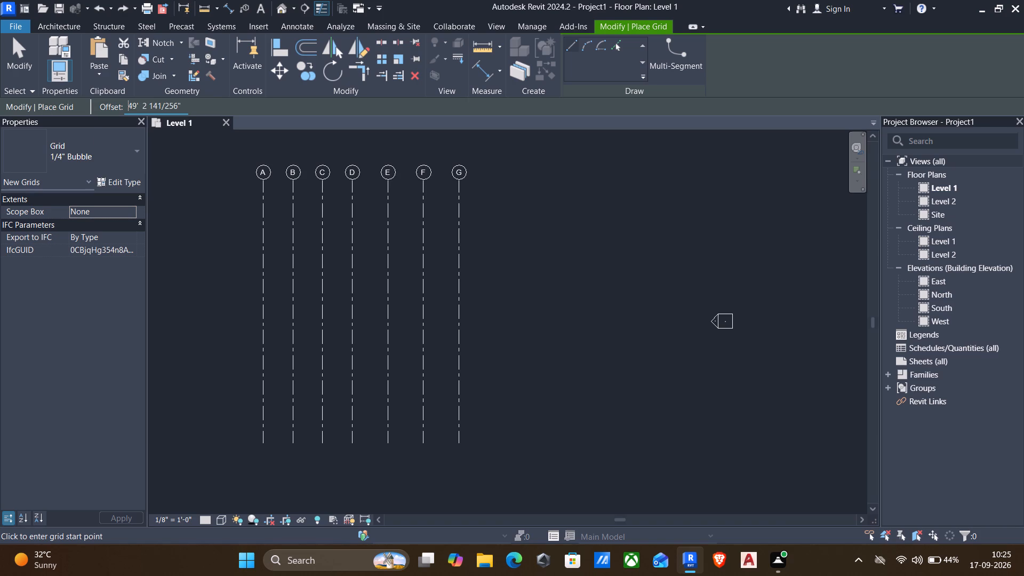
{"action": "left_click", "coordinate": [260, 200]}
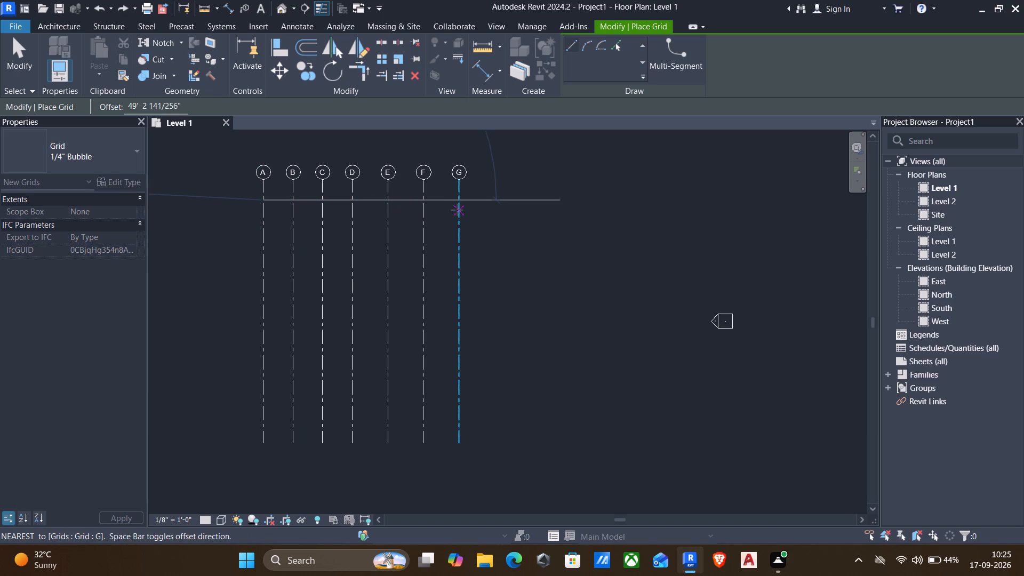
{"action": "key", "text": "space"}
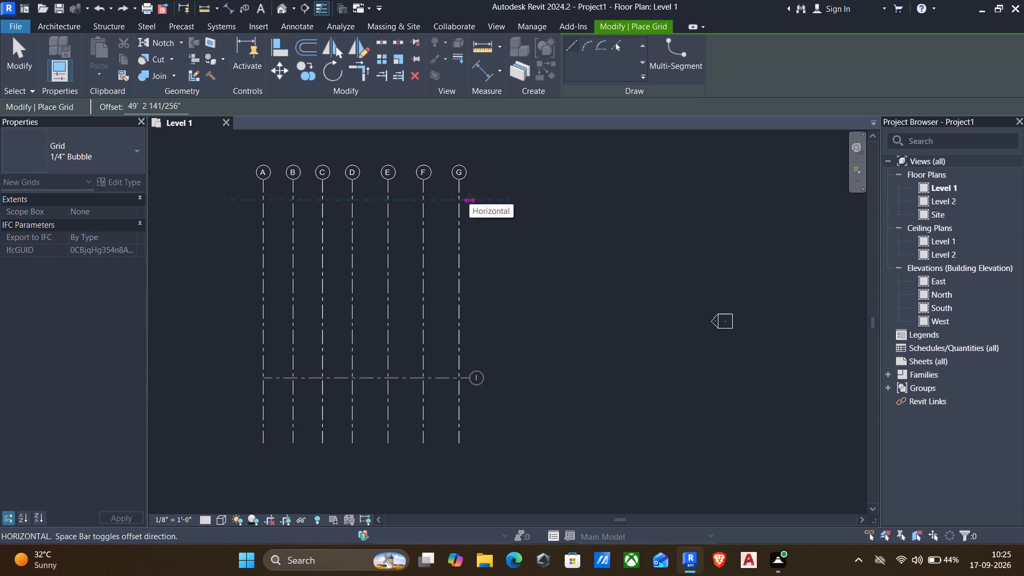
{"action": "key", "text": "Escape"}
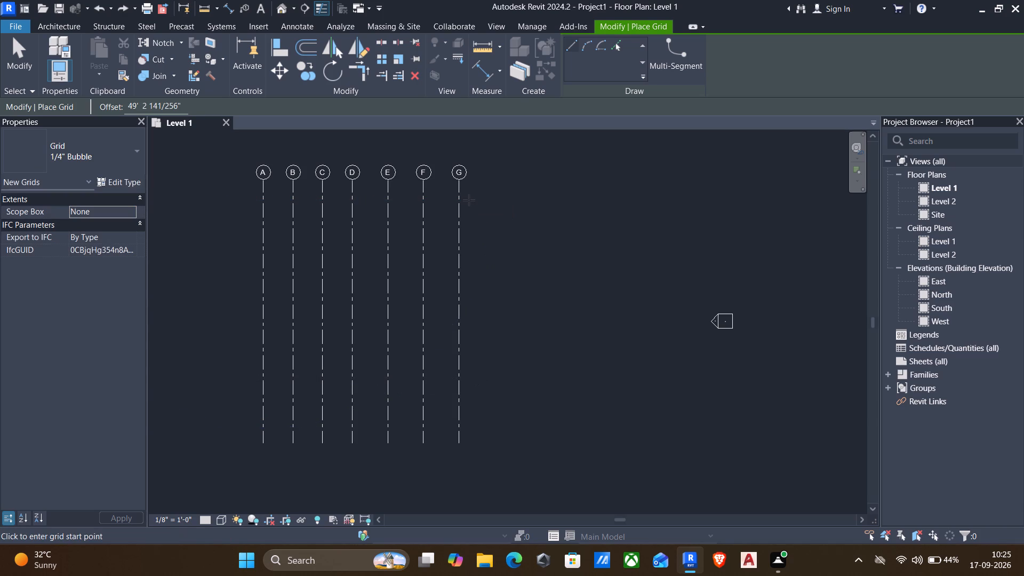
Create a horizontal grid line from east of grid G to west of grid A, offset 15000 mm south of points just below the grid bubbles.
{"action": "left_click", "coordinate": [486, 199]}
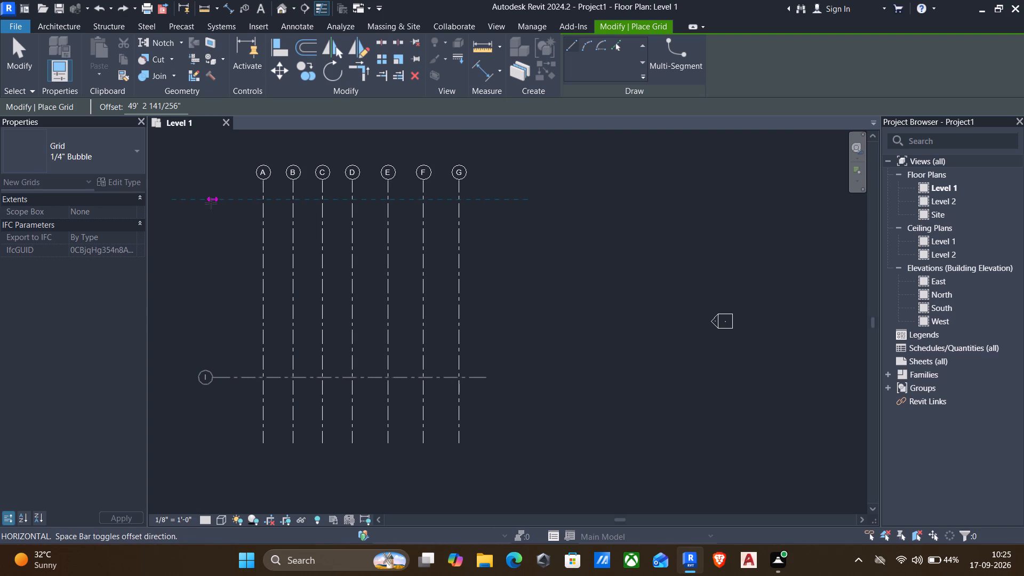
{"action": "left_click", "coordinate": [238, 198]}
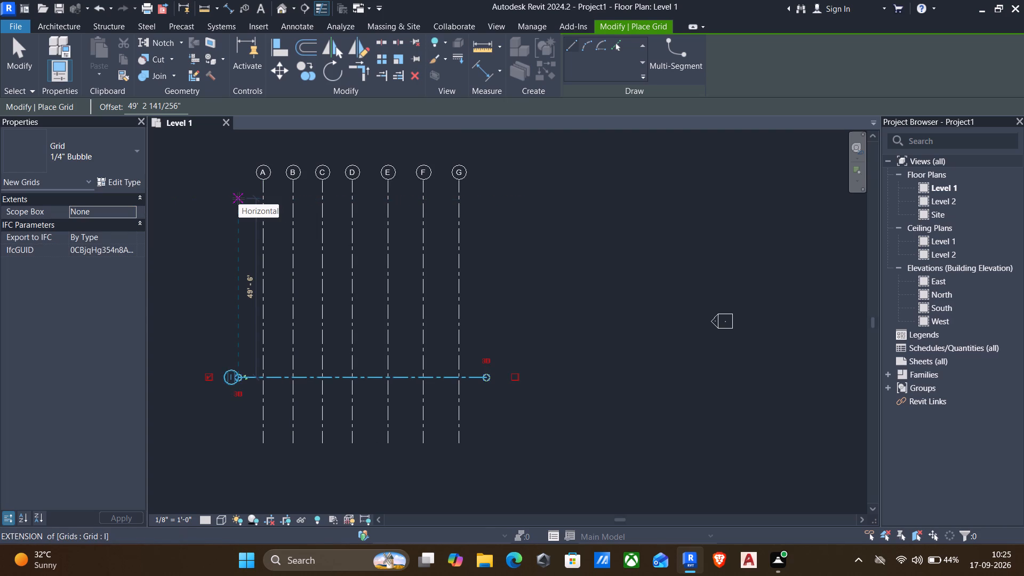
{"action": "key", "text": "Escape"}
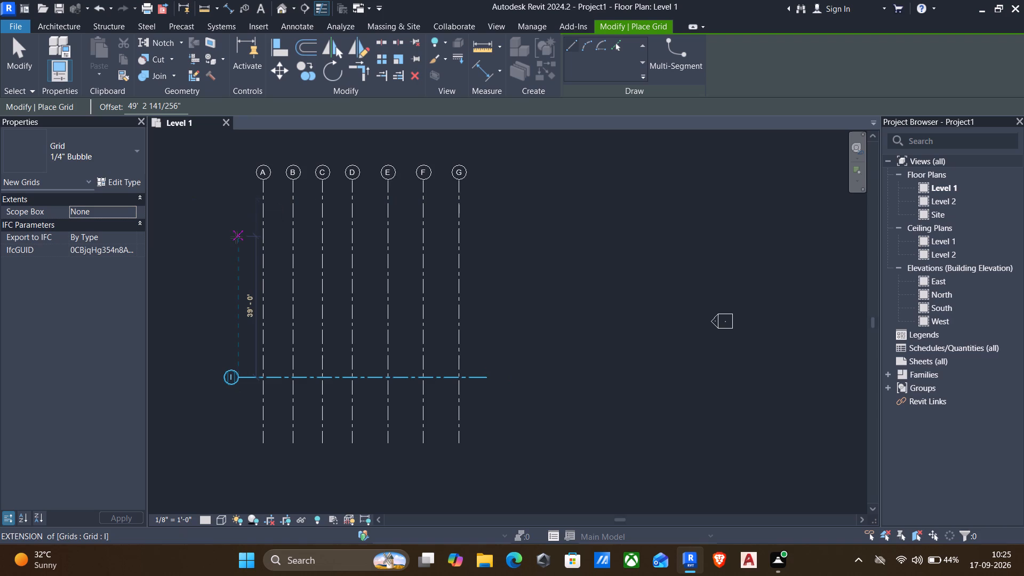
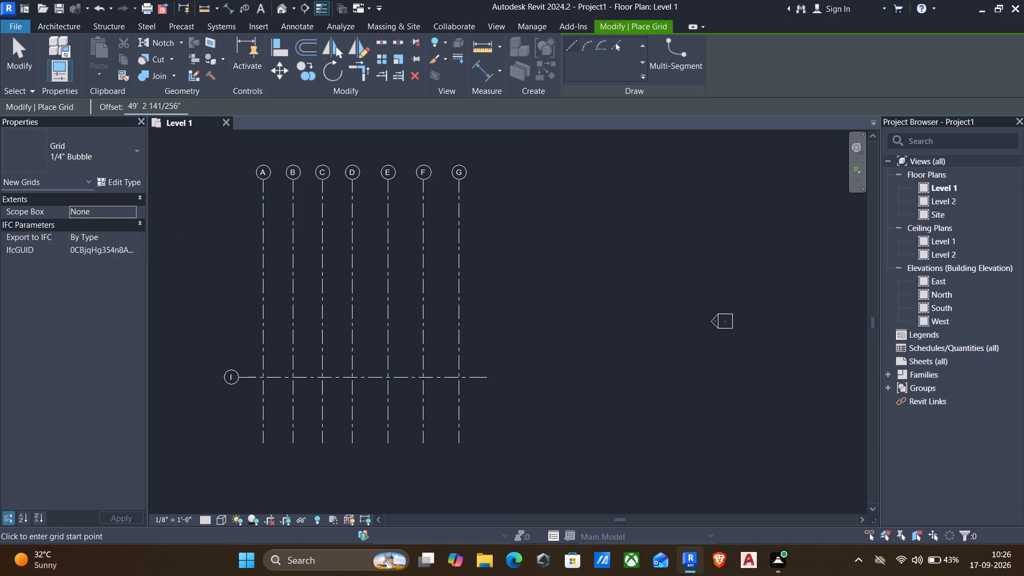
Create a horizontal grid line offset 800 mm north of the existing horizontal grid, from grid G to just west of grid A.
{"action": "left_click_drag", "start_coordinate": [185, 108], "coordinate": [100, 123]}
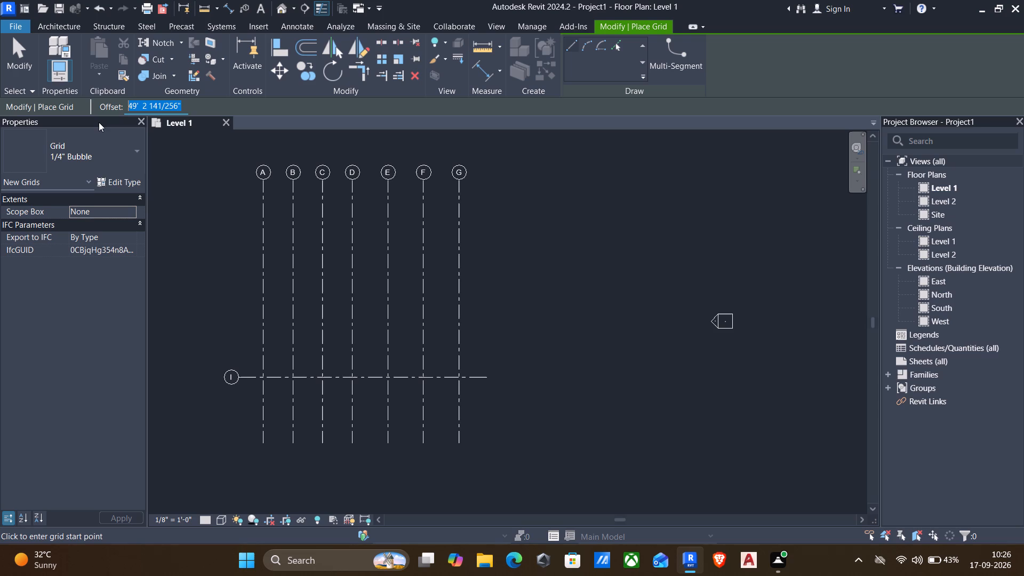
{"action": "type", "text": "800"}
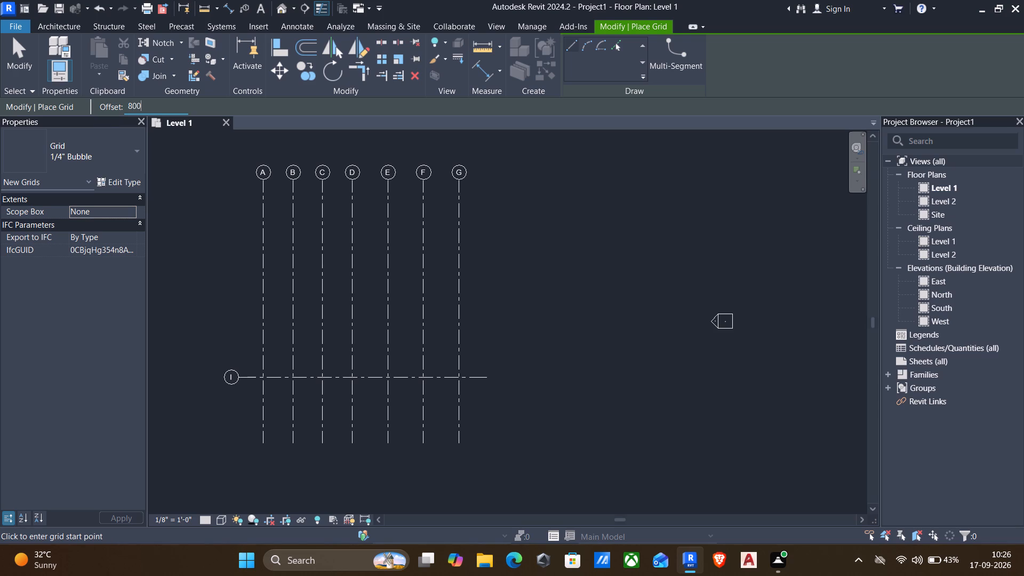
{"action": "type", "text": "MM"}
{"action": "key", "text": "Return"}
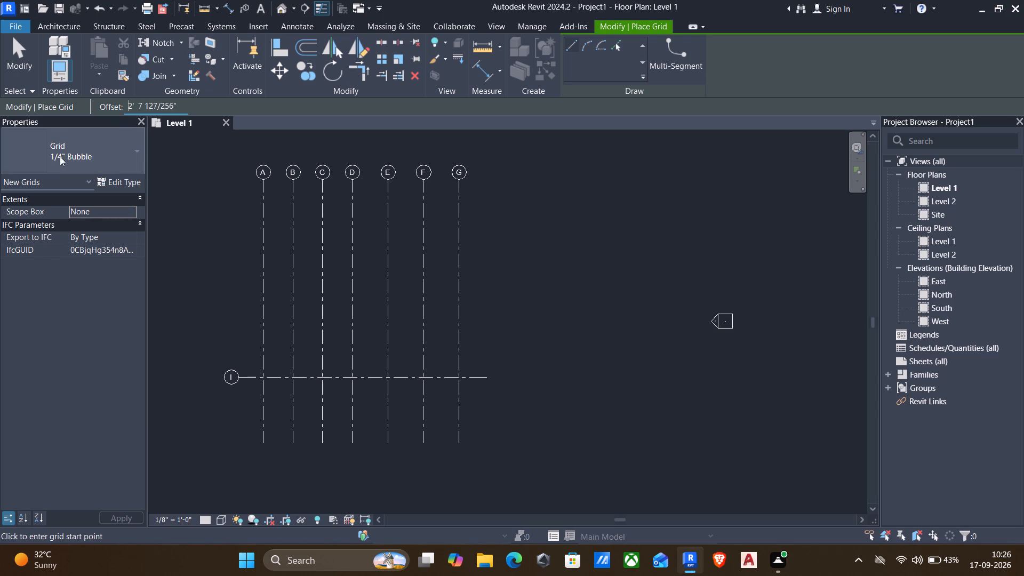
{"action": "left_click", "coordinate": [457, 377]}
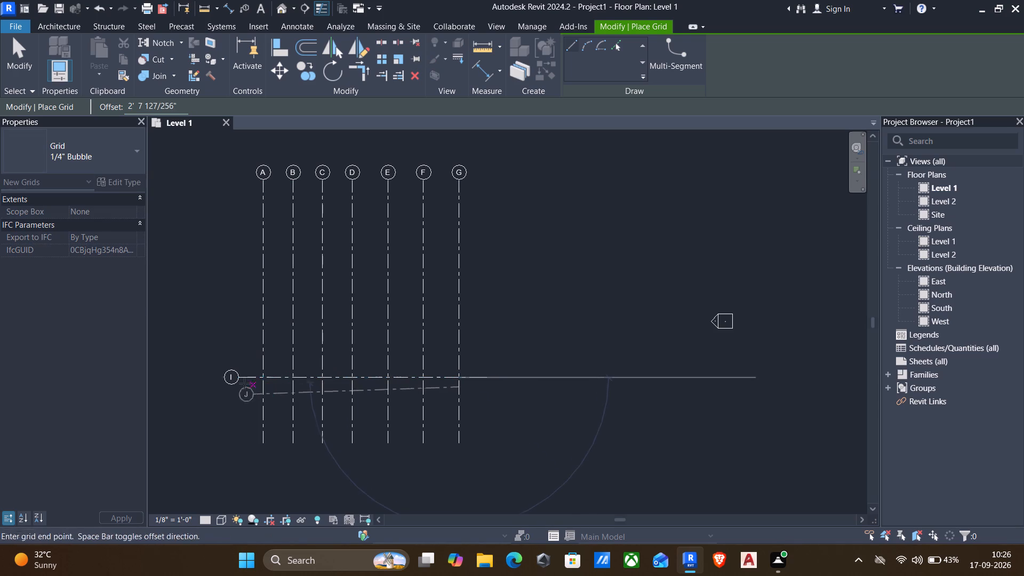
{"action": "key", "text": "space"}
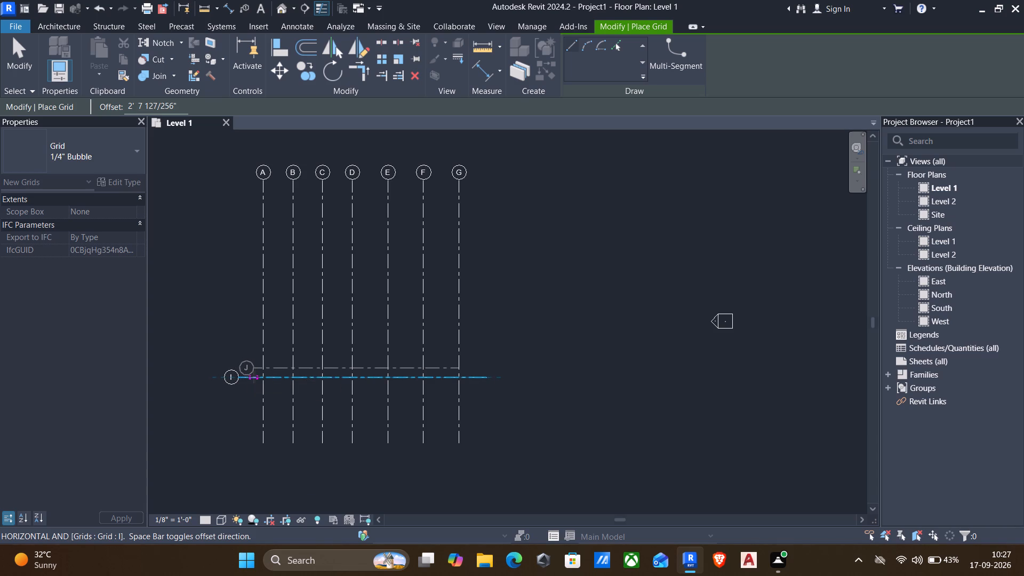
{"action": "left_click", "coordinate": [252, 378]}
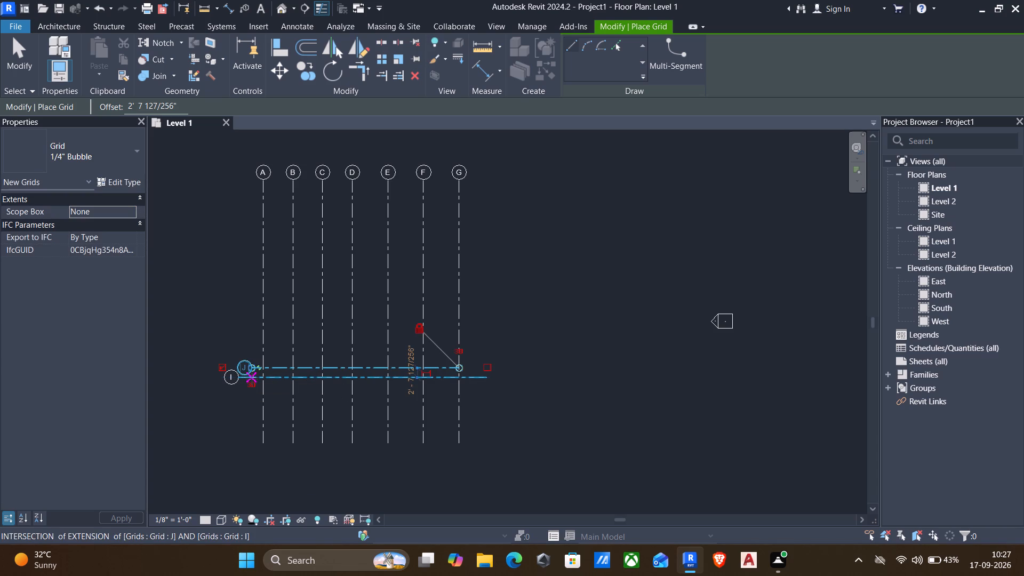
{"action": "key", "text": "Escape"}
{"action": "key", "text": "Escape"}
Rename the lower horizontal grid line as 1.
{"action": "scroll", "coordinate": [231, 388], "scroll_direction": "up", "scroll_amount": 2}
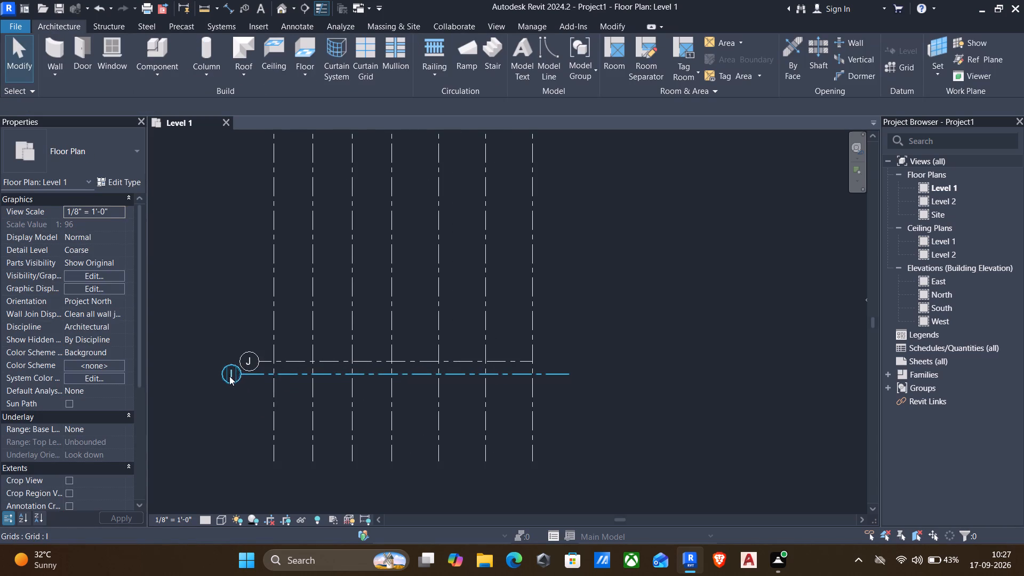
{"action": "left_click", "coordinate": [231, 373]}
{"action": "scroll", "coordinate": [237, 377], "scroll_direction": "up", "scroll_amount": 5}
{"action": "left_click_drag", "start_coordinate": [227, 377], "coordinate": [234, 370]}
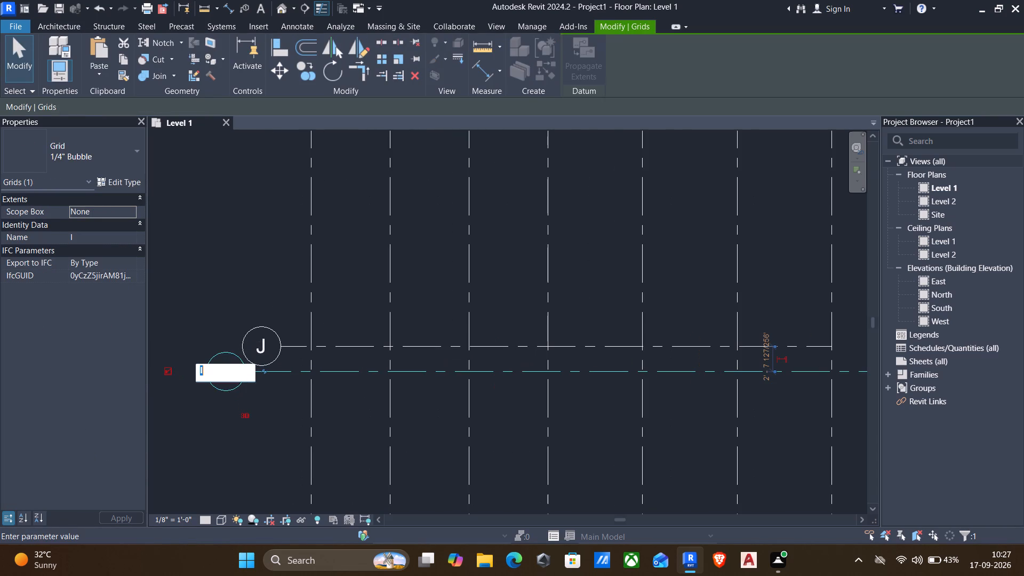
{"action": "left_click_drag", "start_coordinate": [234, 370], "coordinate": [234, 367]}
{"action": "key", "text": "1"}
{"action": "left_click", "coordinate": [211, 406]}
Rename the horizontal grid line just north of grid 1 as 2.
{"action": "left_click", "coordinate": [259, 342]}
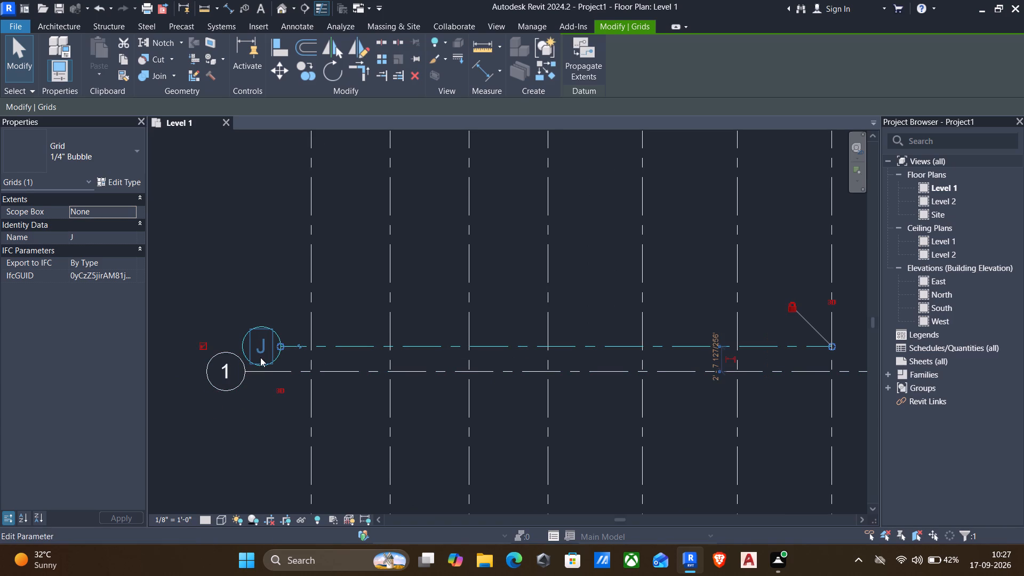
{"action": "left_click", "coordinate": [258, 345]}
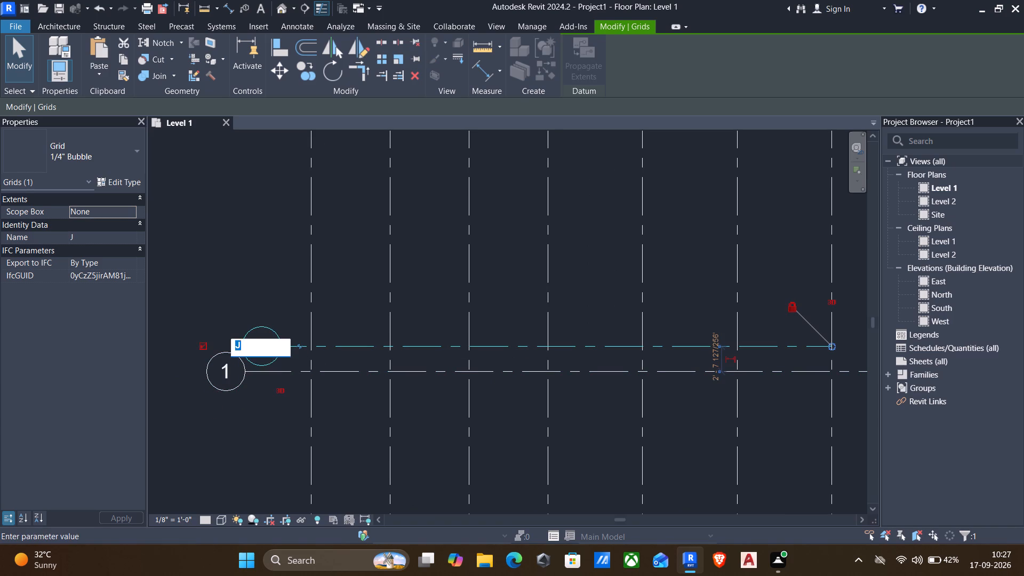
{"action": "key", "text": "2"}
{"action": "left_click", "coordinate": [254, 418]}
Shorten the west end of grid 1 so its bubble aligns vertically with the bubble of grid 2.
{"action": "scroll", "coordinate": [251, 396], "scroll_direction": "down", "scroll_amount": 2}
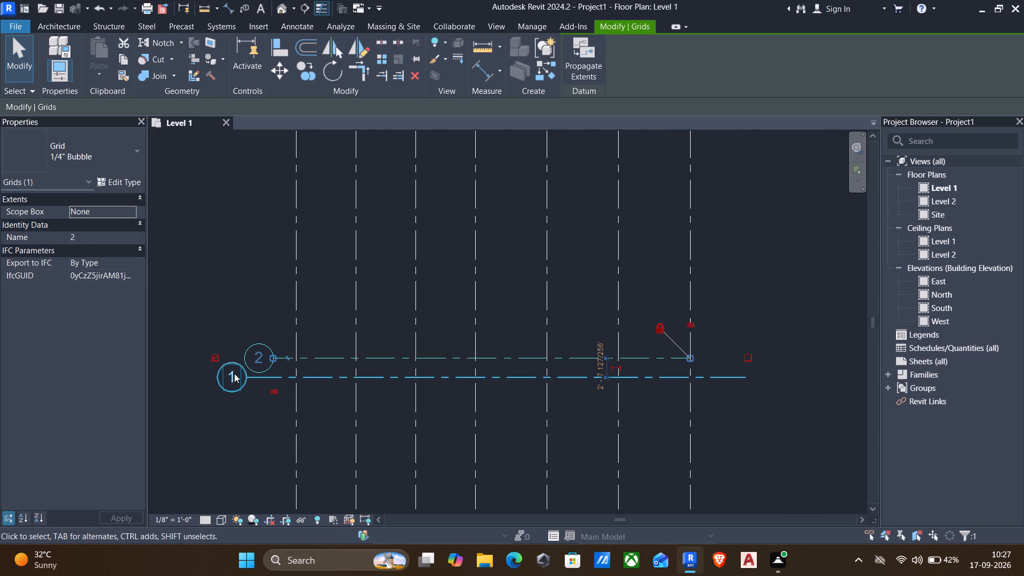
{"action": "left_click", "coordinate": [237, 377]}
{"action": "left_click_drag", "start_coordinate": [245, 379], "coordinate": [247, 377]}
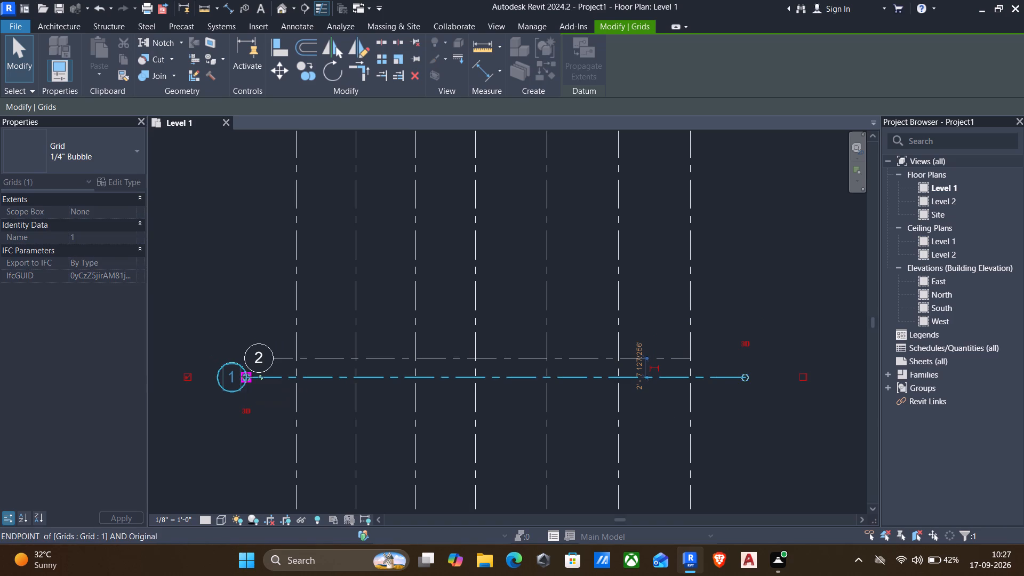
{"action": "left_click_drag", "start_coordinate": [247, 377], "coordinate": [269, 371]}
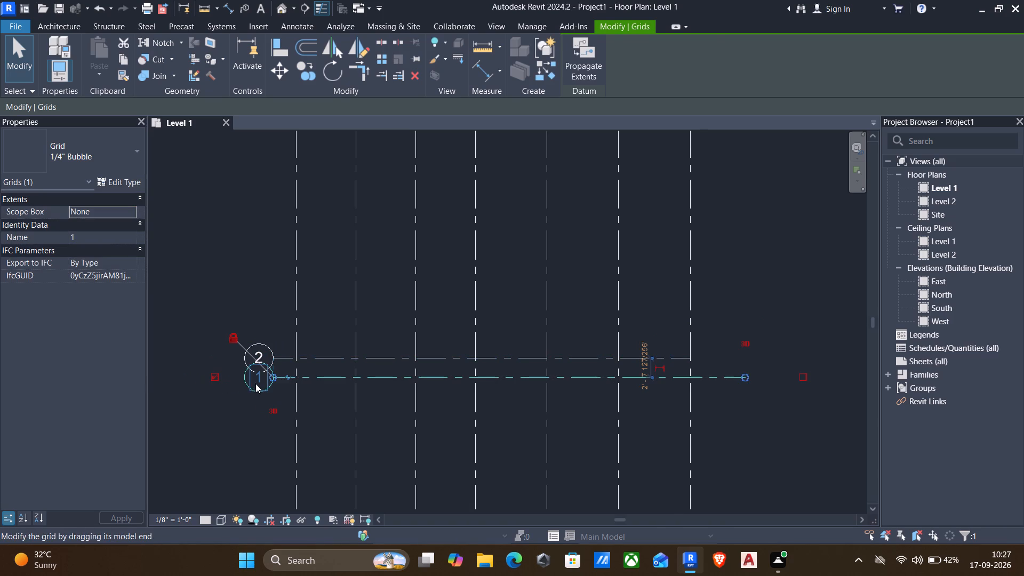
Add an elbow to the west end of grid 1 and move its bubble down clear of the grid 2 bubble.
{"action": "left_click", "coordinate": [287, 374]}
{"action": "left_click_drag", "start_coordinate": [289, 362], "coordinate": [288, 362]}
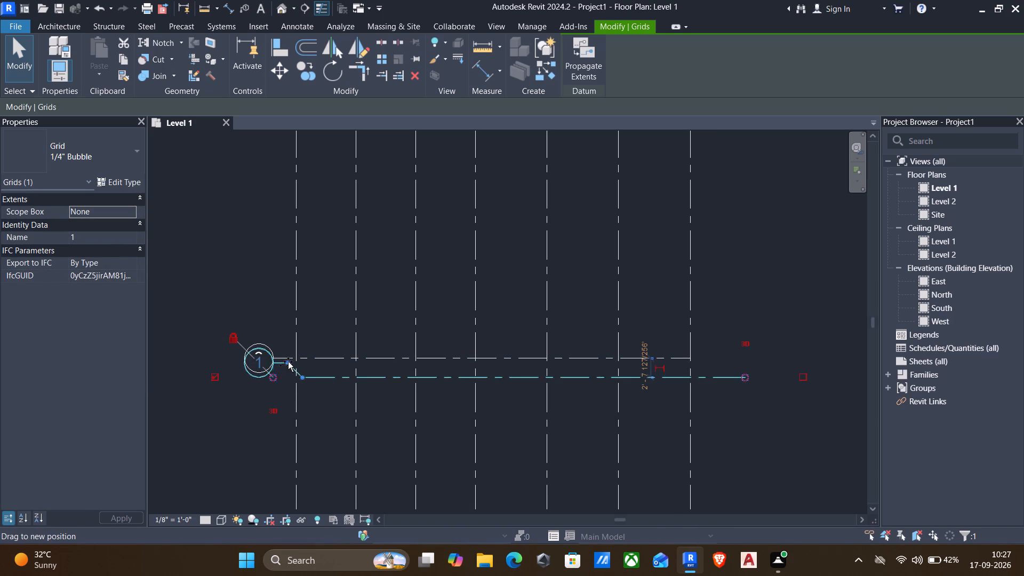
{"action": "left_click_drag", "start_coordinate": [288, 362], "coordinate": [317, 400]}
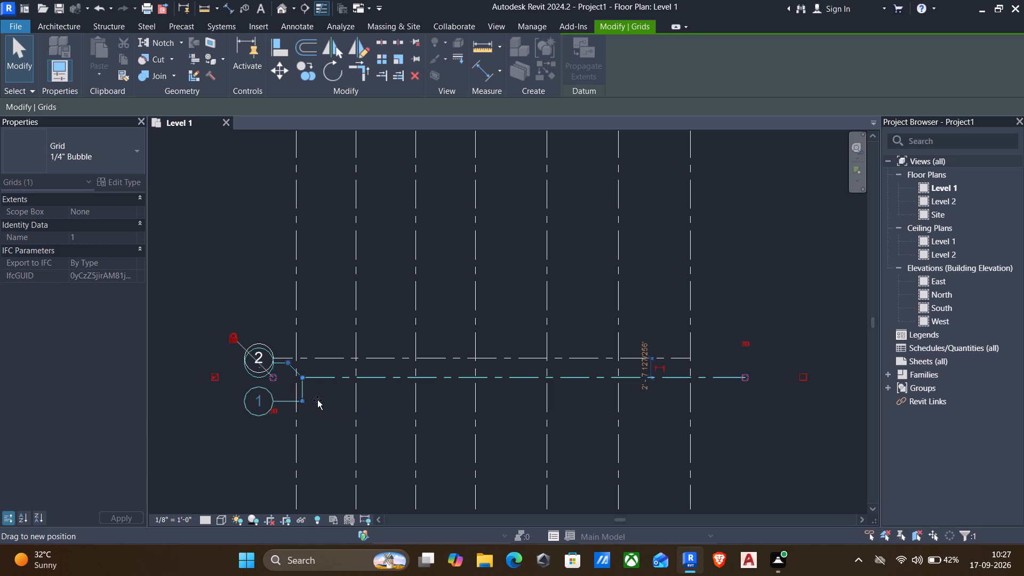
{"action": "left_click_drag", "start_coordinate": [317, 400], "coordinate": [287, 406]}
{"action": "key", "text": "Escape"}
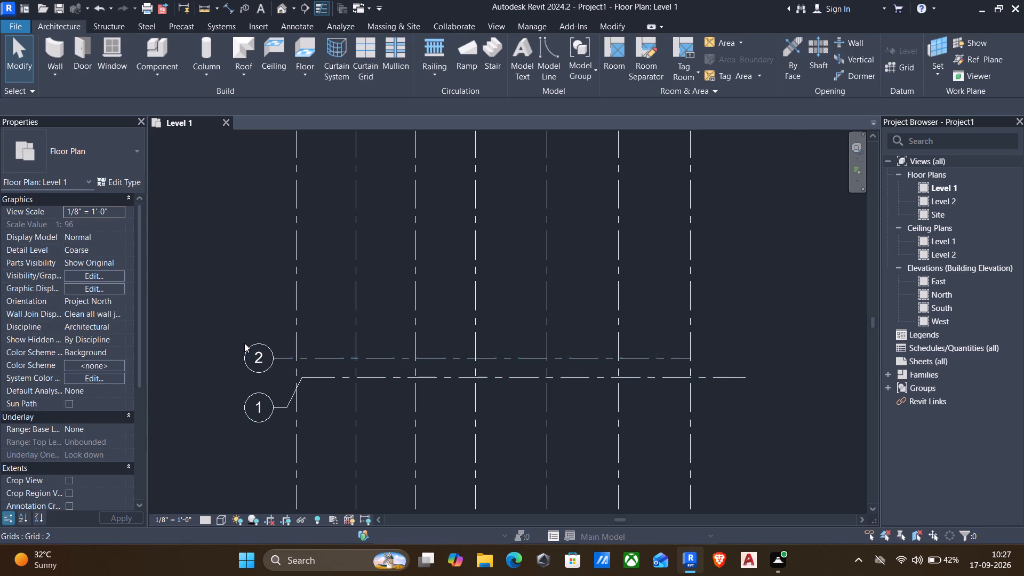
Create a similar horizontal grid line offset 4000 mm north of grid 1, spanning from its east end to its west end.
{"action": "left_click", "coordinate": [307, 361]}
{"action": "type", "text": "CS"}
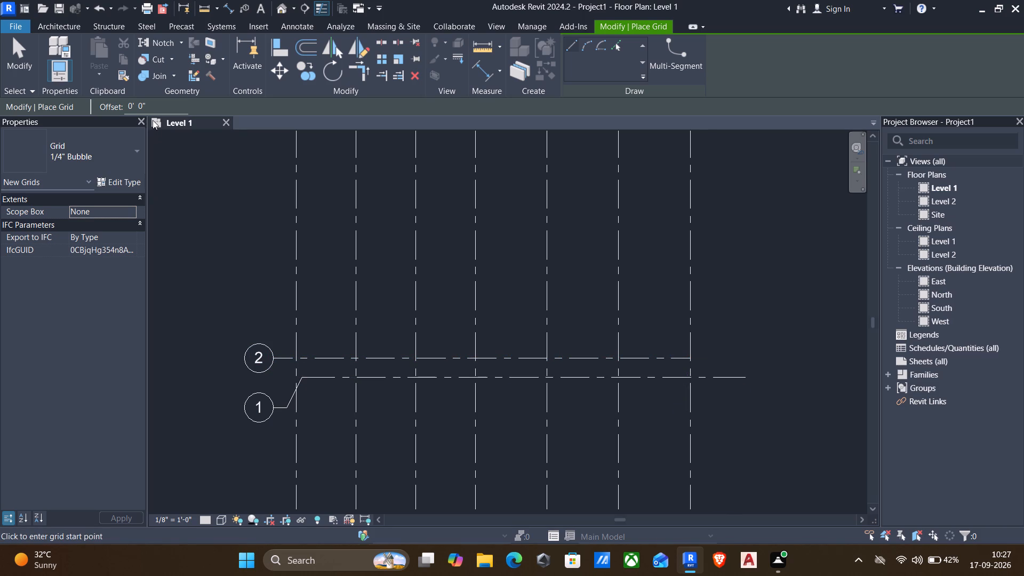
{"action": "left_click_drag", "start_coordinate": [159, 105], "coordinate": [66, 114]}
{"action": "key", "text": "4"}
{"action": "type", "text": "000"}
{"action": "type", "text": "MM"}
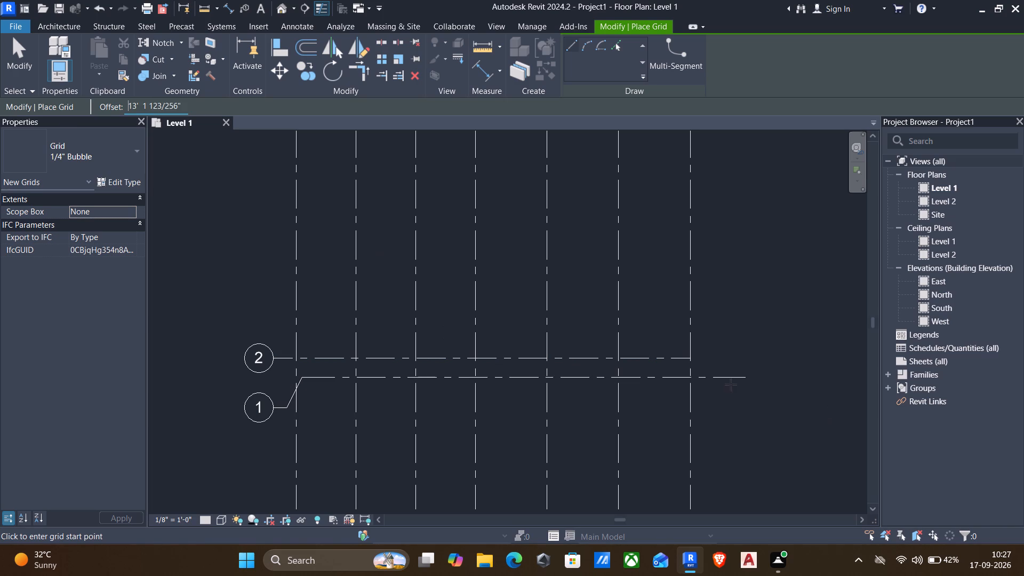
{"action": "left_click", "coordinate": [746, 378]}
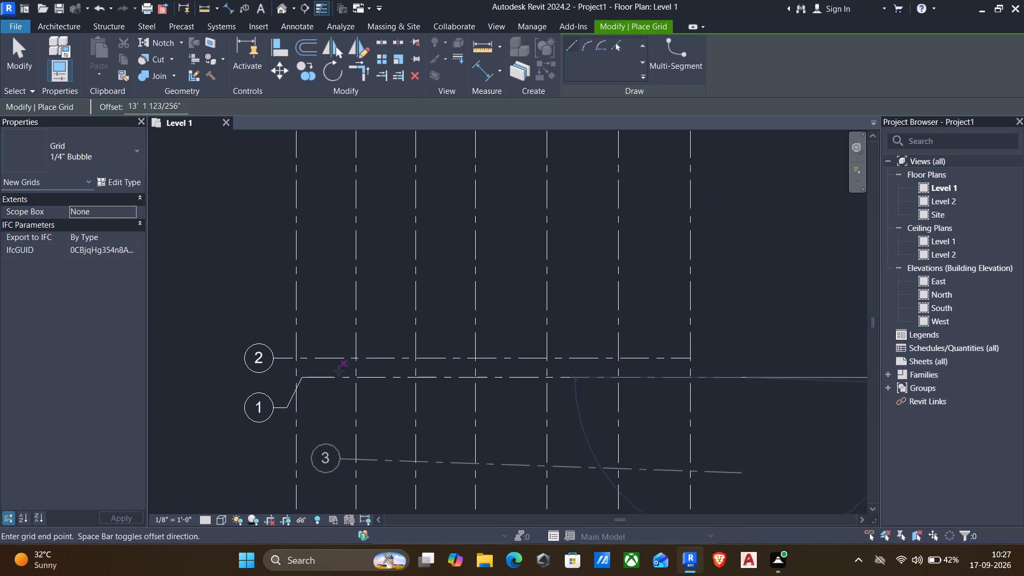
{"action": "key", "text": "space"}
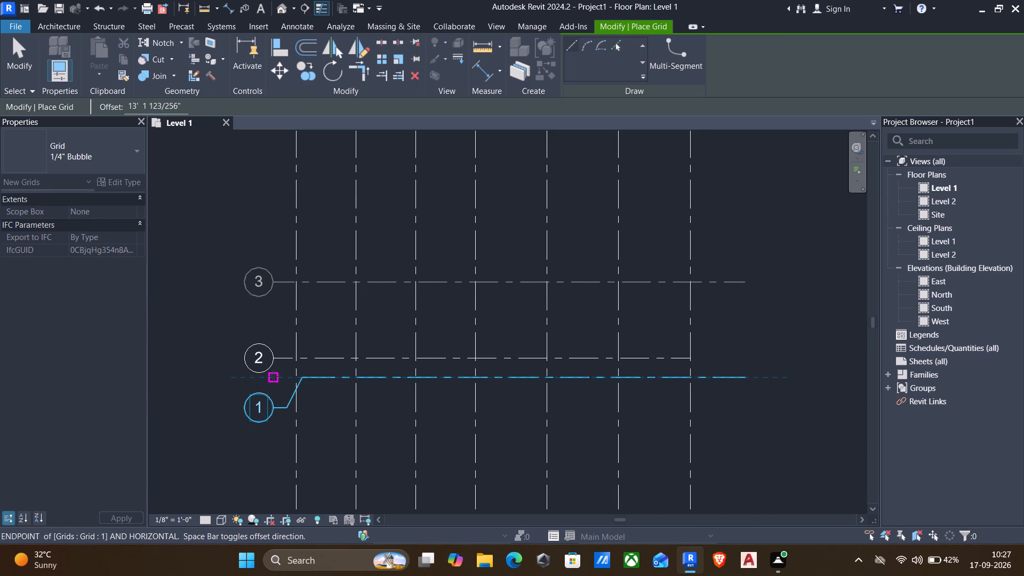
{"action": "left_click", "coordinate": [274, 376]}
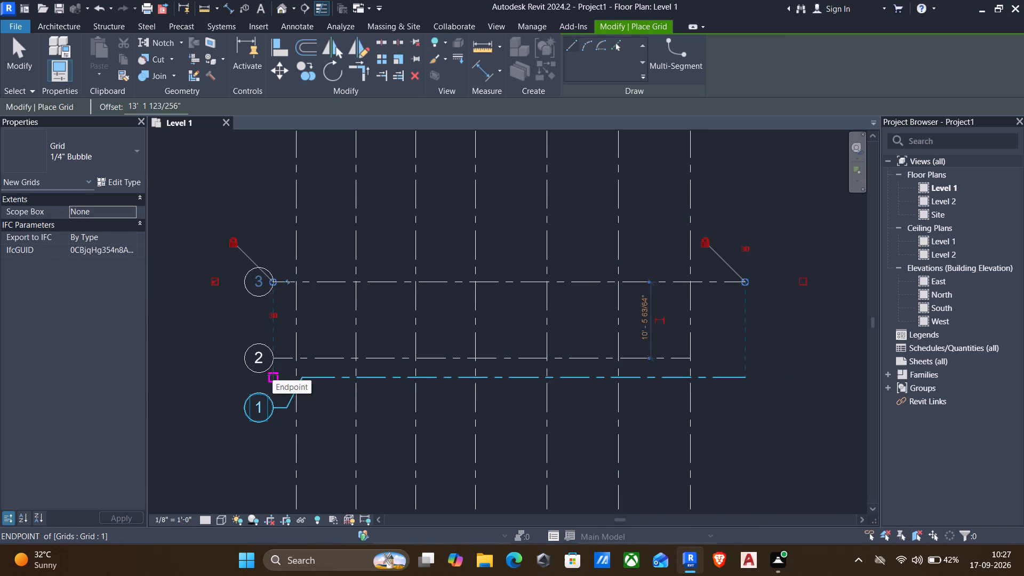
{"action": "key", "text": "Escape"}
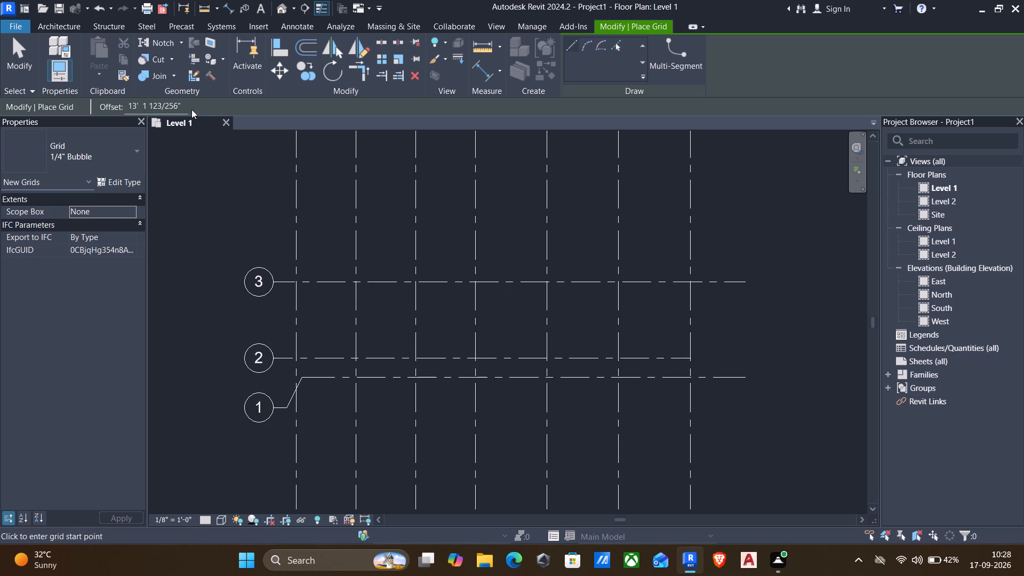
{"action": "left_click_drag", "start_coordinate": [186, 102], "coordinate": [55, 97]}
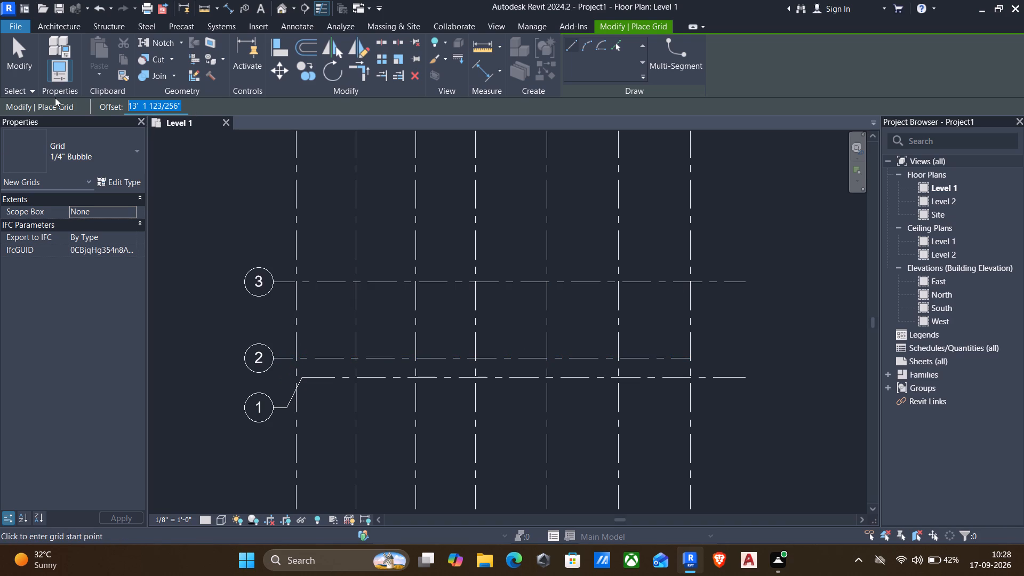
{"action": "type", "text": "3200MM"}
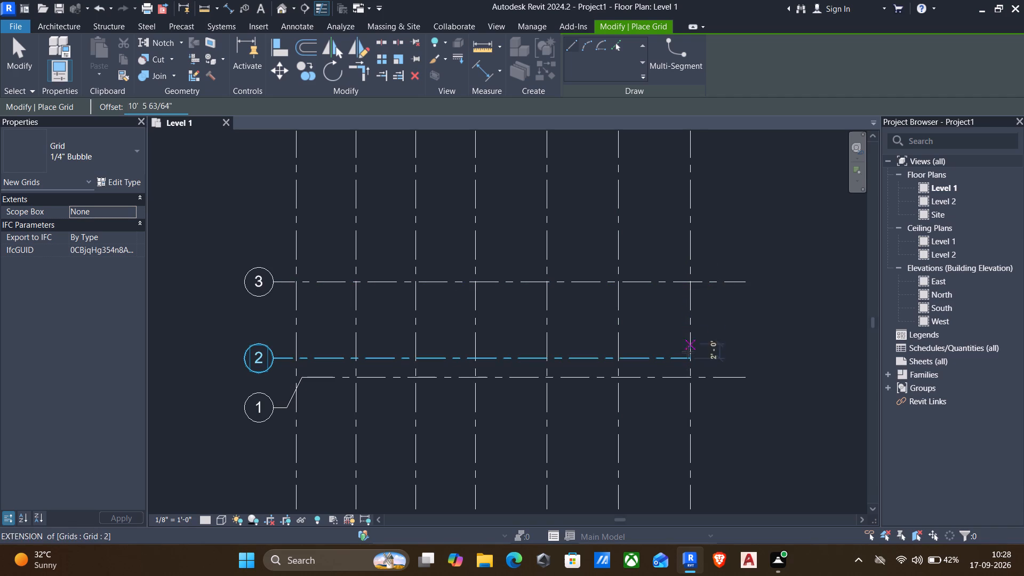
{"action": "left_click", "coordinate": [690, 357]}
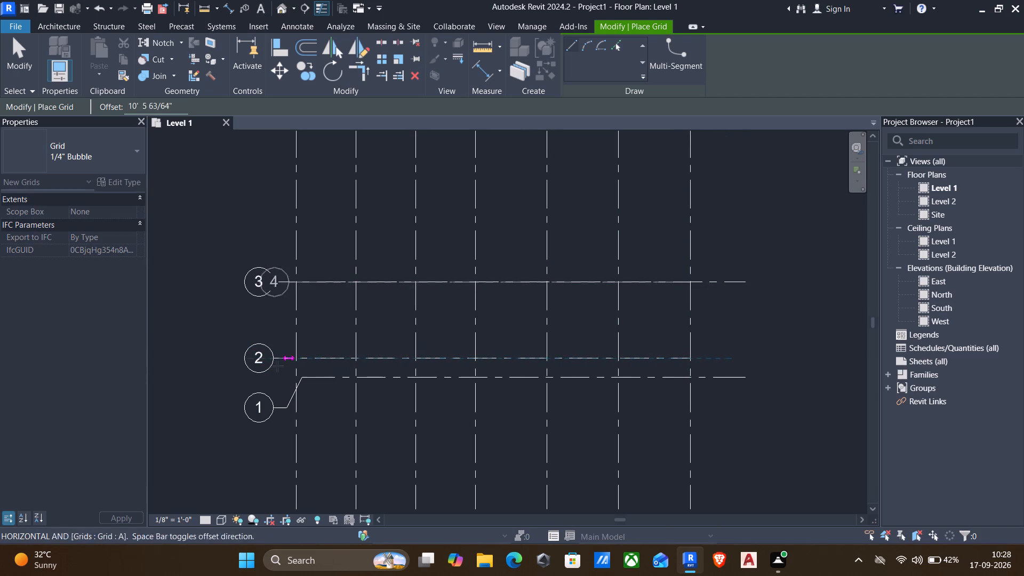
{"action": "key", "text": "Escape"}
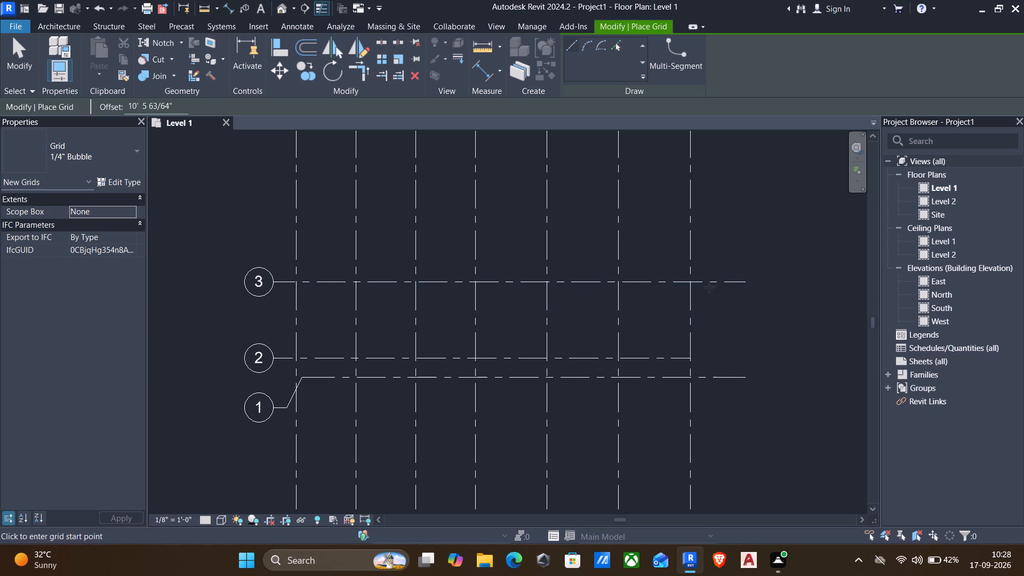
Create a horizontal grid line offset 2500 mm north of grid 3, from grid G to grid 3's west end.
{"action": "left_click_drag", "start_coordinate": [176, 107], "coordinate": [0, 76]}
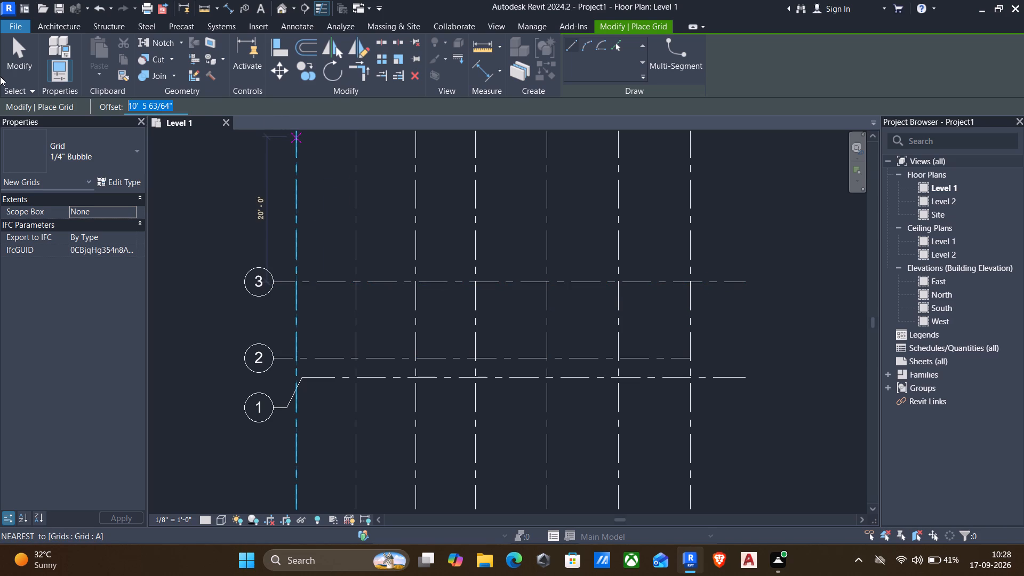
{"action": "type", "text": "2500"}
{"action": "type", "text": "MM"}
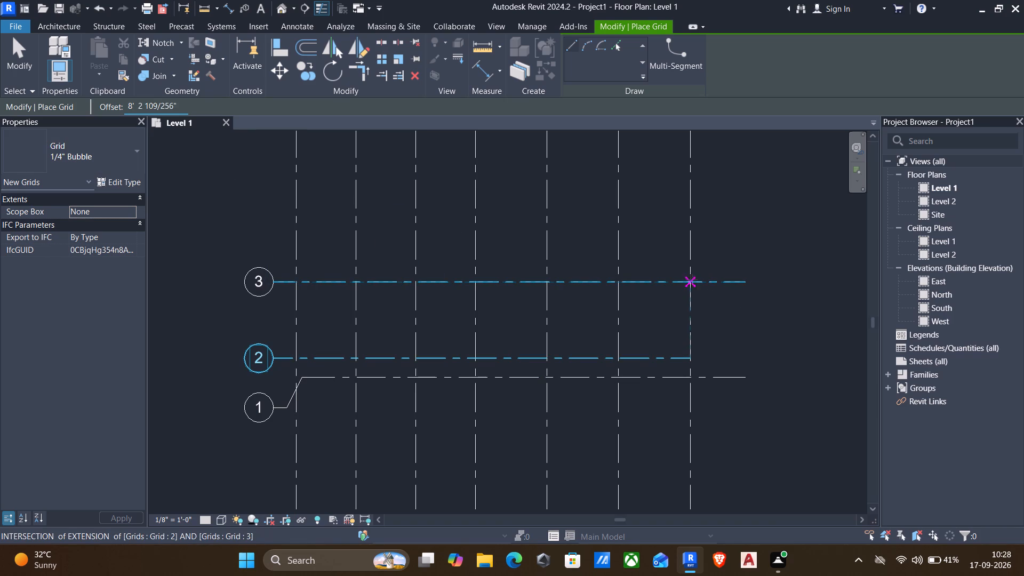
{"action": "left_click", "coordinate": [692, 282]}
{"action": "key", "text": "space"}
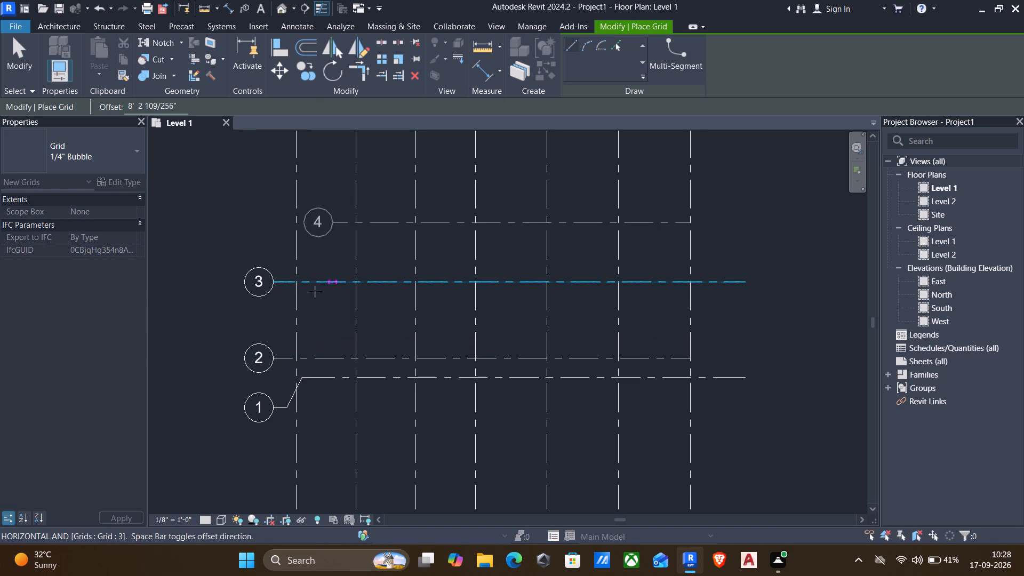
{"action": "left_click", "coordinate": [271, 285]}
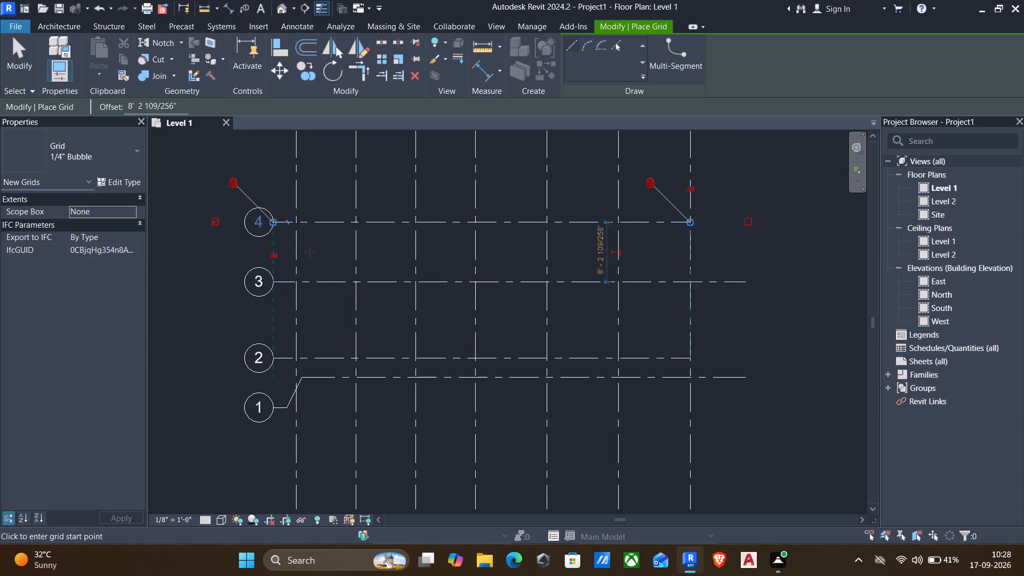
{"action": "key", "text": "Escape"}
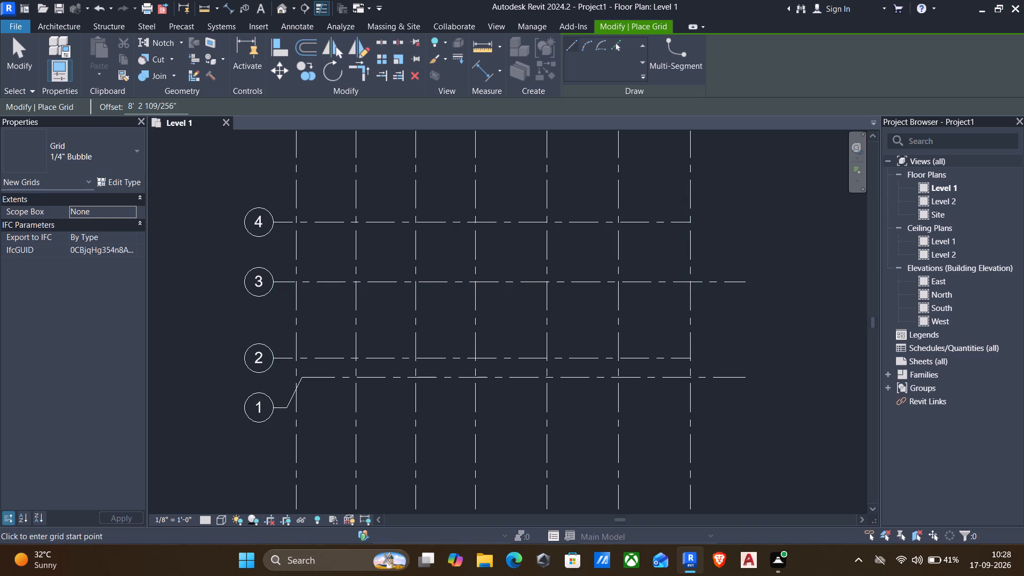
Create a horizontal grid line offset 2500 mm north of grid 4, spanning from its east end to its west end.
{"action": "left_click_drag", "start_coordinate": [183, 104], "coordinate": [104, 116]}
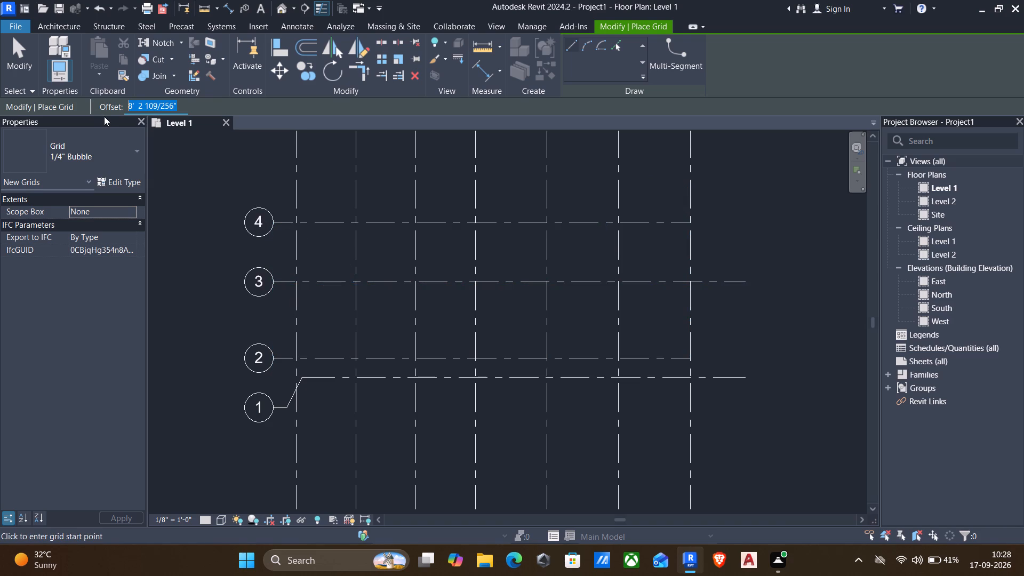
{"action": "type", "text": "2500MM"}
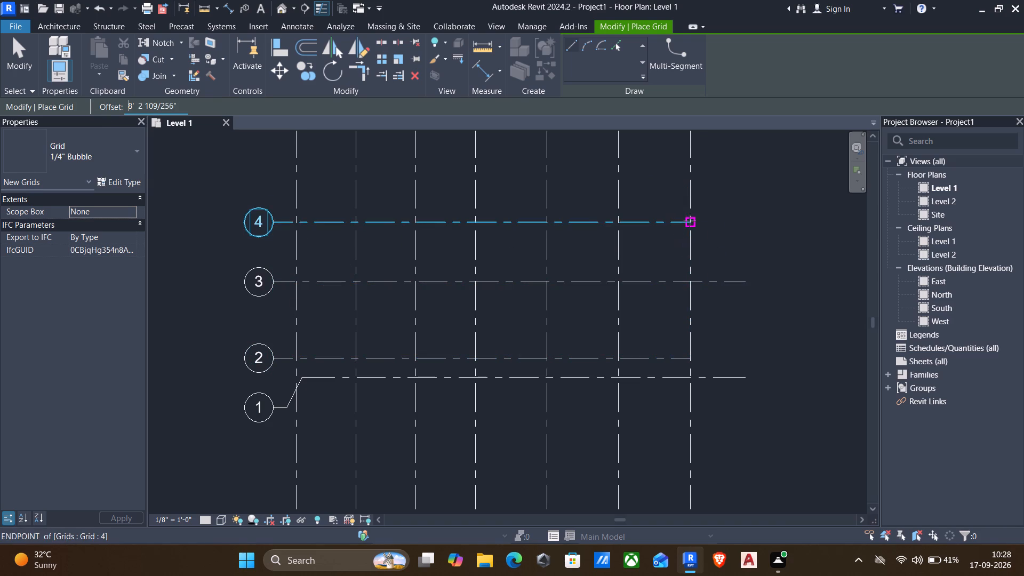
{"action": "left_click", "coordinate": [690, 221]}
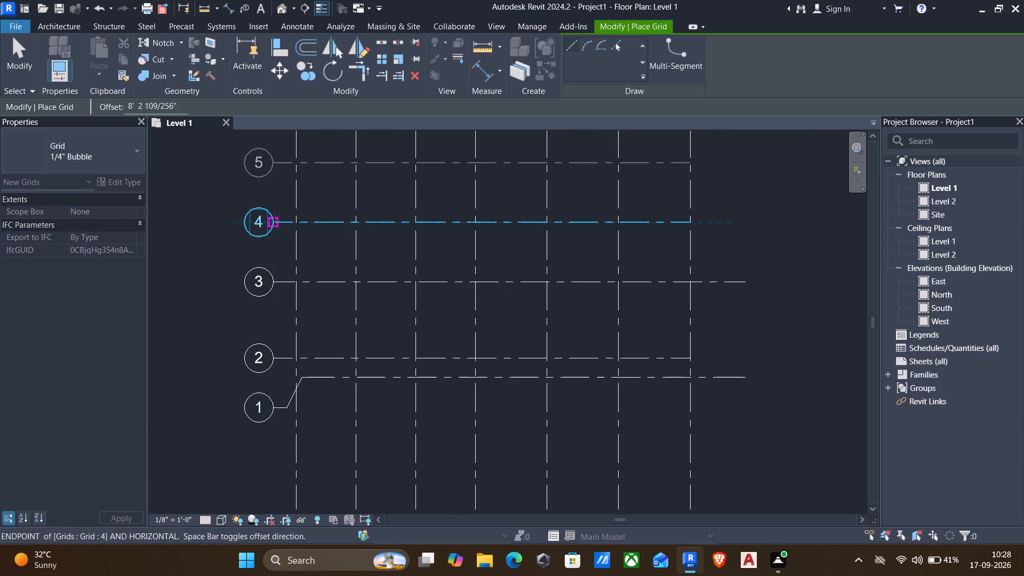
{"action": "left_click", "coordinate": [274, 220]}
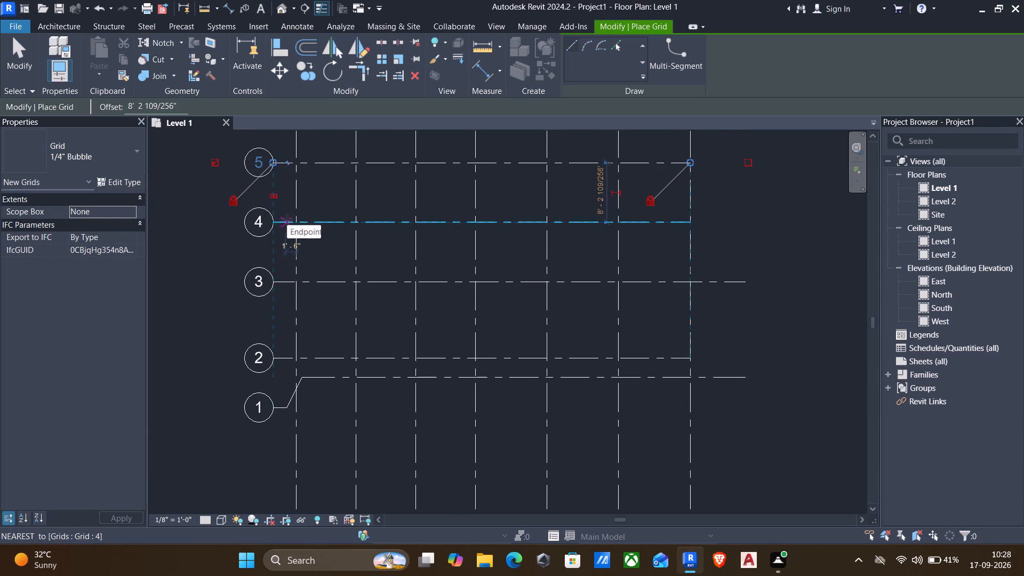
{"action": "key", "text": "Escape"}
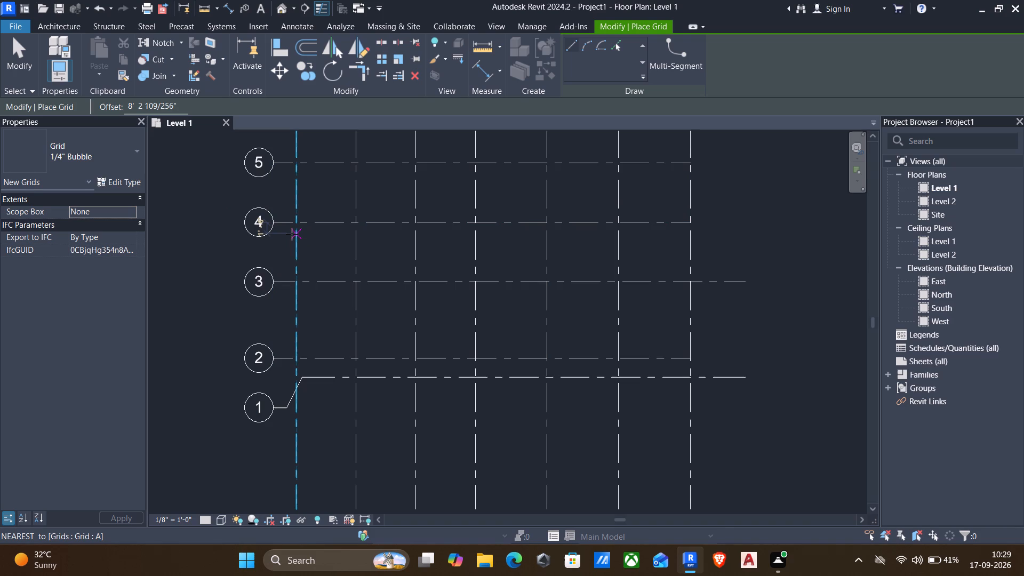
Create a horizontal grid line offset 2000 mm north of grid 5, spanning from its east end to its west end.
{"action": "middle_click_drag", "start_coordinate": [430, 246], "coordinate": [414, 252]}
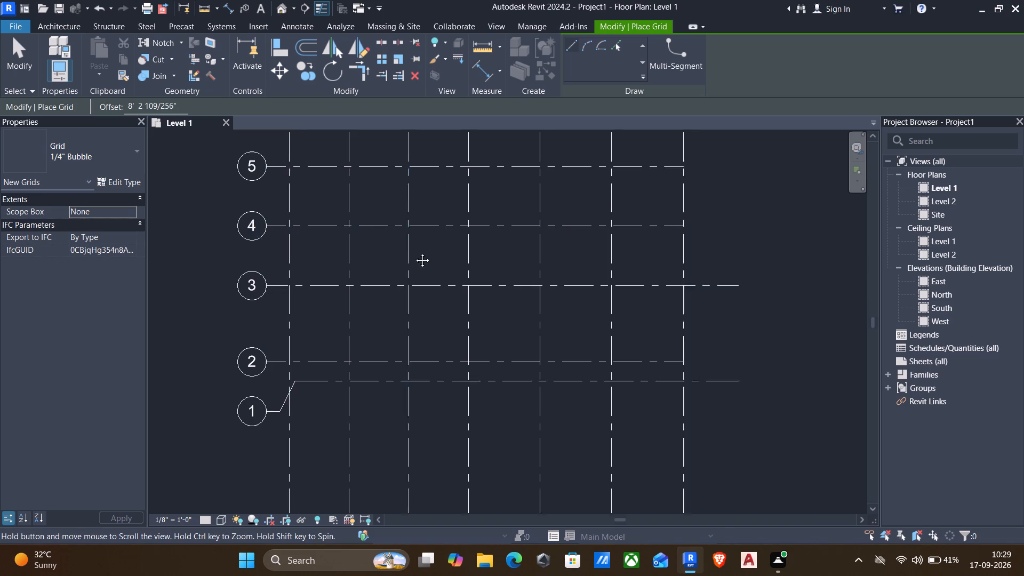
{"action": "middle_click_drag", "start_coordinate": [414, 252], "coordinate": [440, 308]}
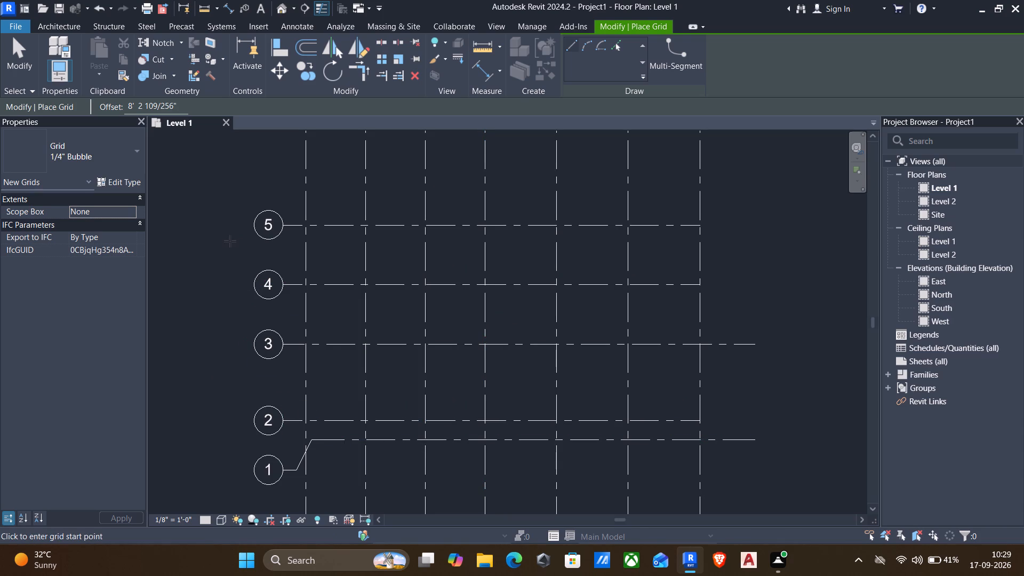
{"action": "left_click_drag", "start_coordinate": [186, 104], "coordinate": [71, 132]}
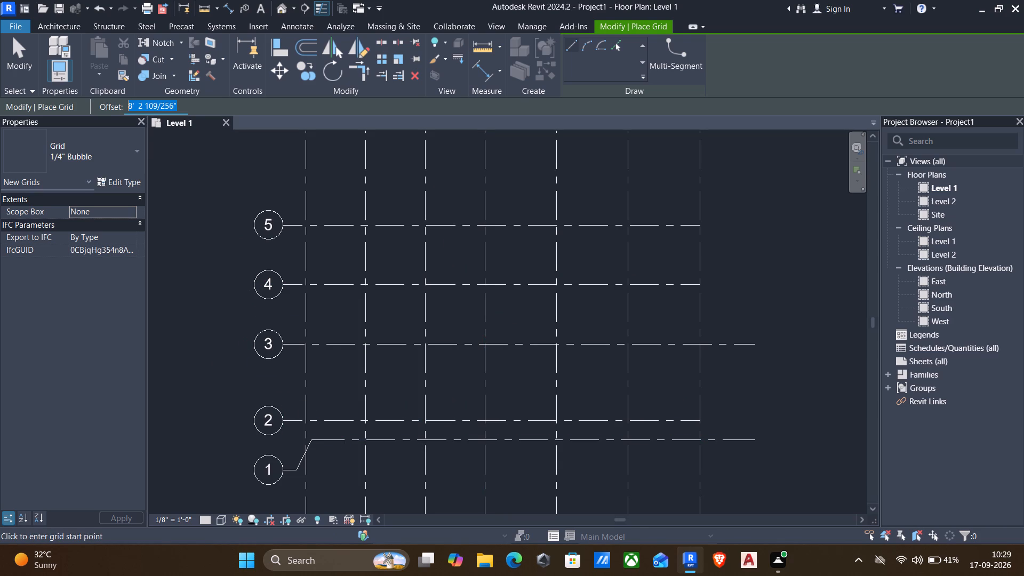
{"action": "left_click_drag", "start_coordinate": [71, 132], "coordinate": [66, 135]}
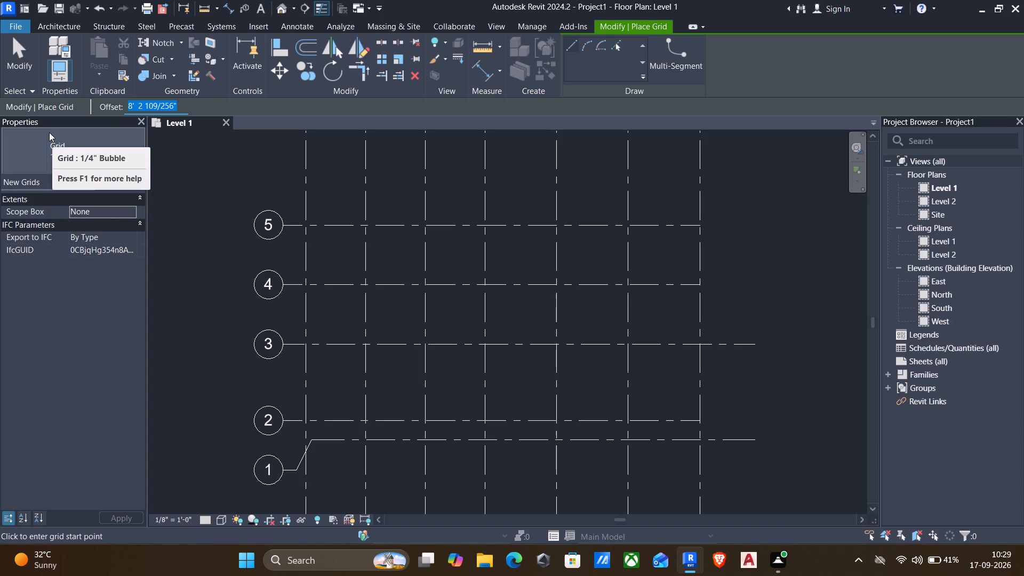
{"action": "type", "text": "200"}
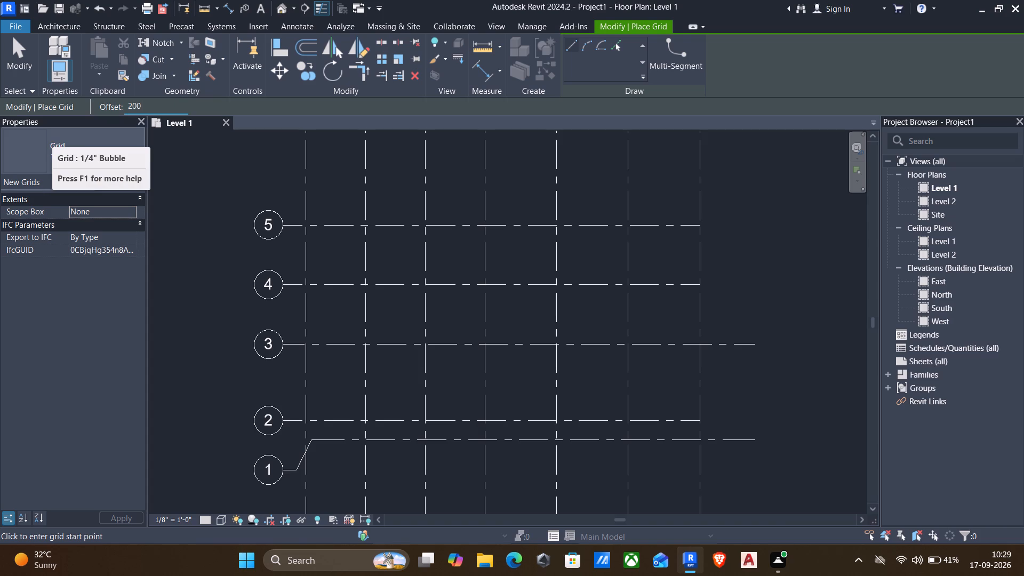
{"action": "key", "text": "0"}
{"action": "type", "text": "MM"}
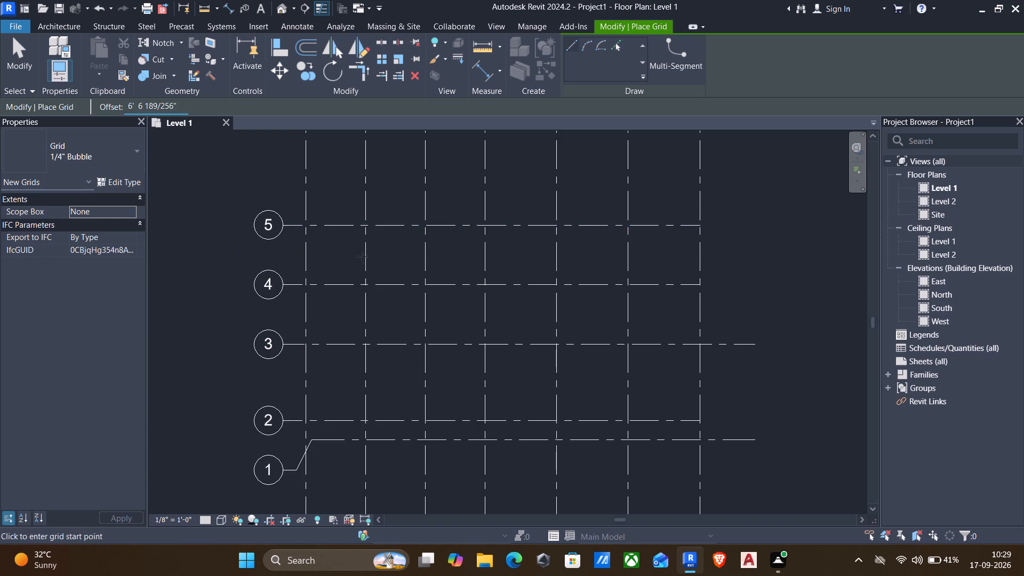
{"action": "left_click", "coordinate": [703, 227]}
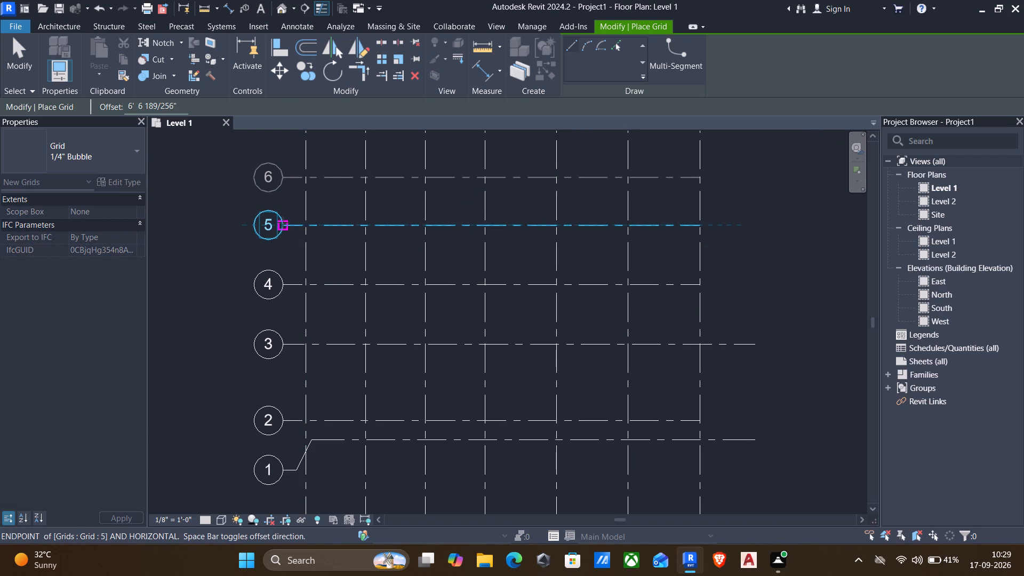
{"action": "left_click", "coordinate": [286, 222]}
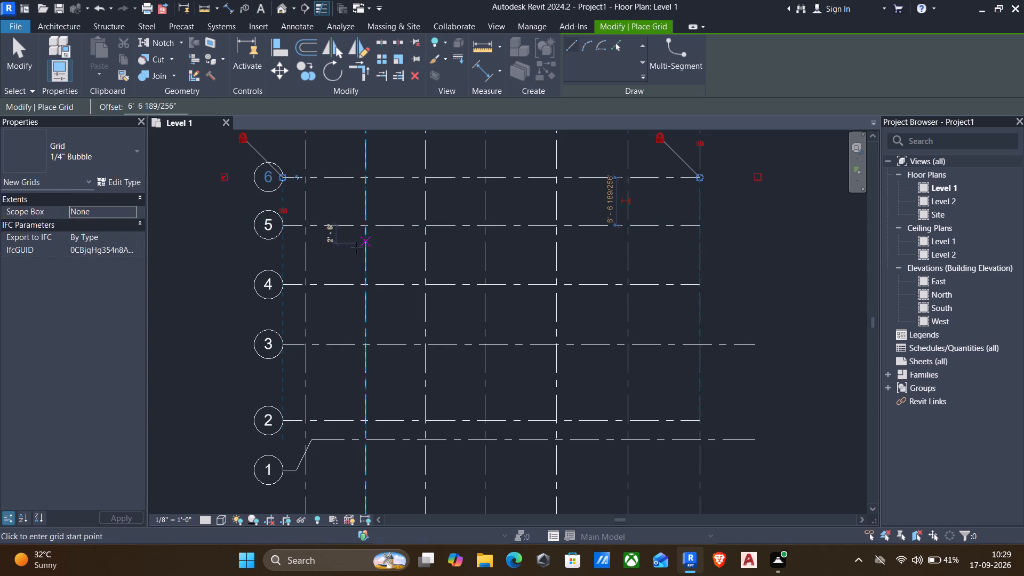
Create another horizontal grid line at the same 2000 mm offset north of grid 6, from its east end to its west end.
{"action": "middle_click_drag", "start_coordinate": [355, 251], "coordinate": [386, 309]}
{"action": "scroll", "coordinate": [386, 310], "scroll_direction": "up", "scroll_amount": 1}
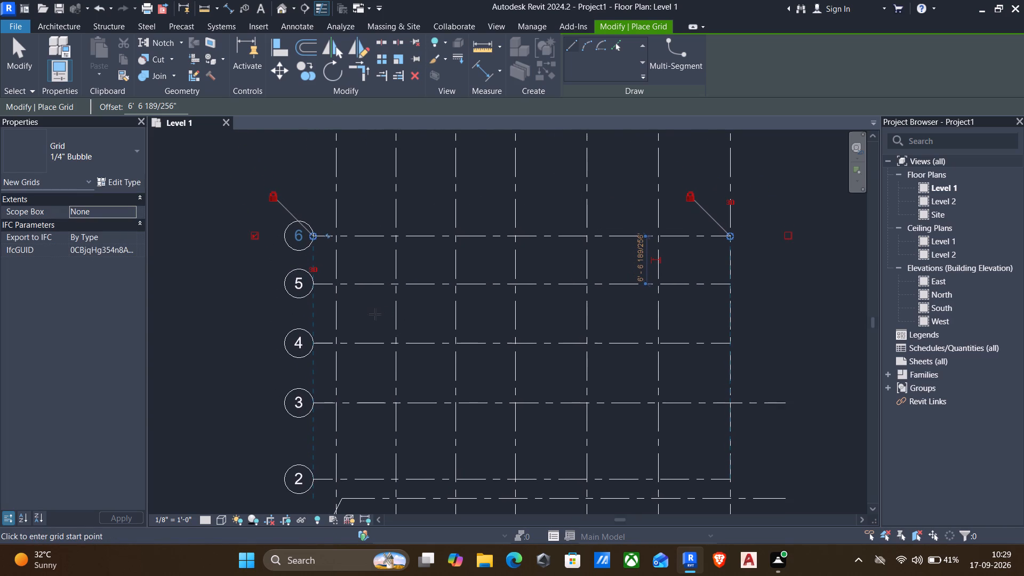
{"action": "key", "text": "Escape"}
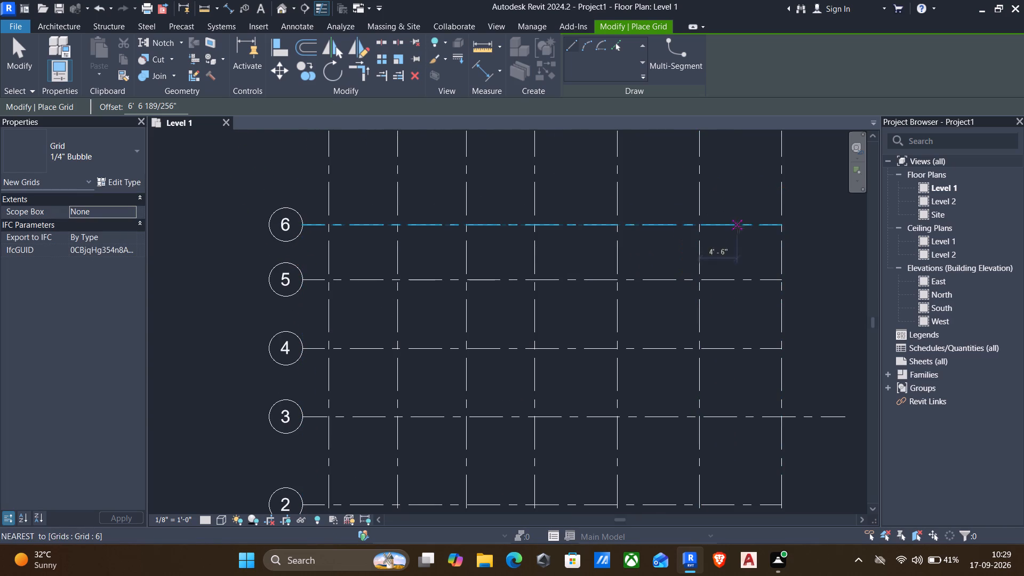
{"action": "left_click", "coordinate": [780, 221]}
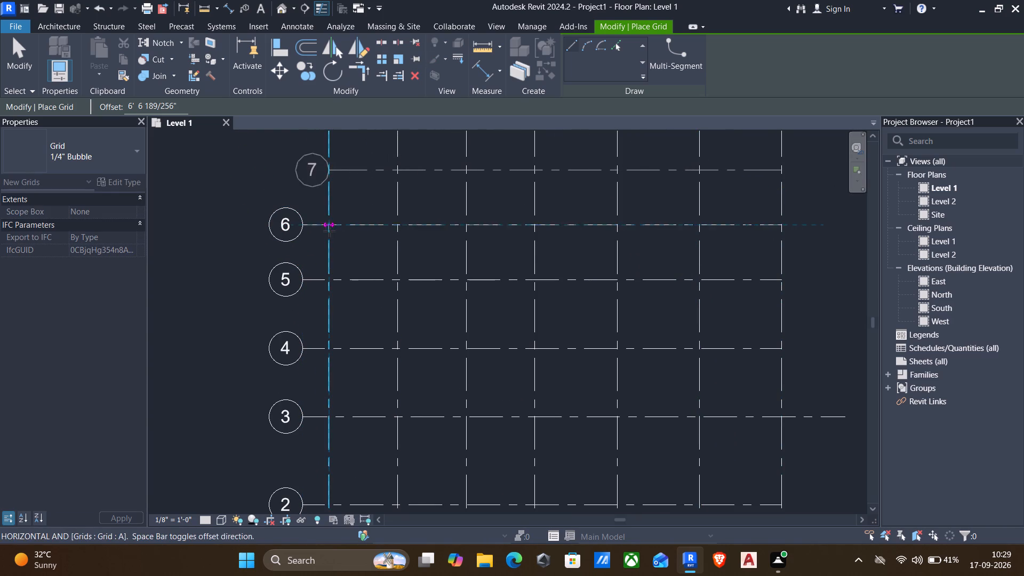
{"action": "left_click", "coordinate": [307, 228]}
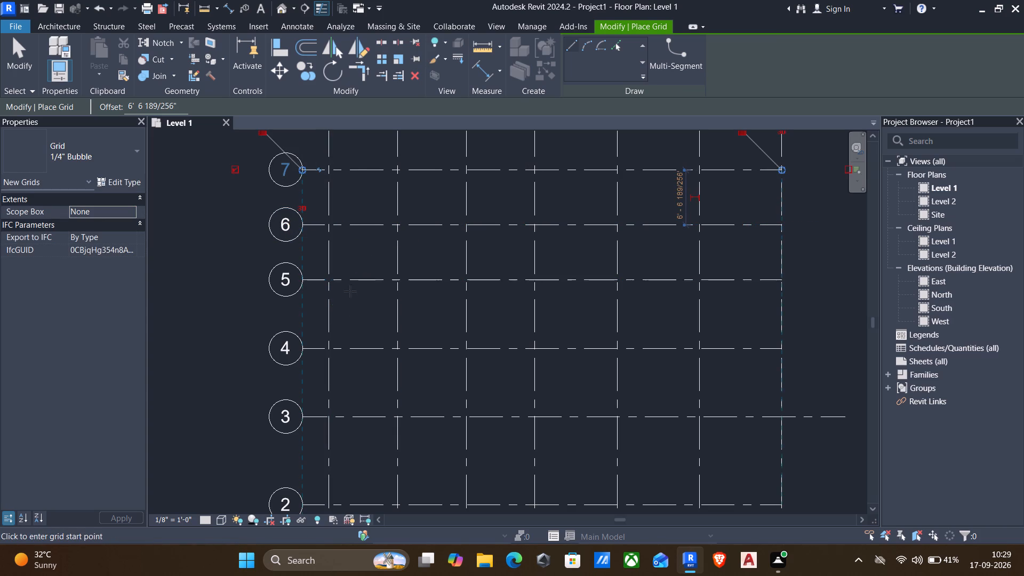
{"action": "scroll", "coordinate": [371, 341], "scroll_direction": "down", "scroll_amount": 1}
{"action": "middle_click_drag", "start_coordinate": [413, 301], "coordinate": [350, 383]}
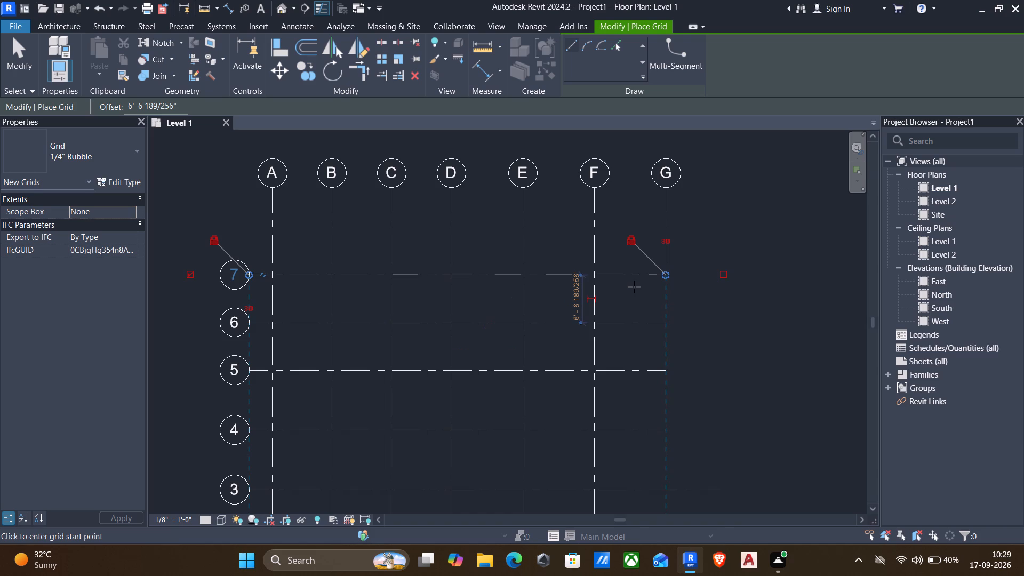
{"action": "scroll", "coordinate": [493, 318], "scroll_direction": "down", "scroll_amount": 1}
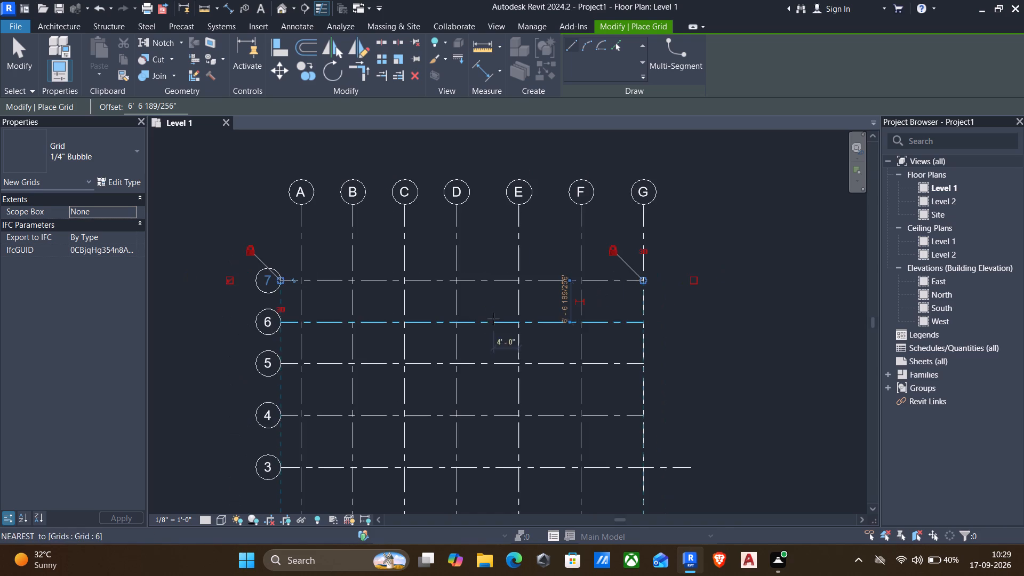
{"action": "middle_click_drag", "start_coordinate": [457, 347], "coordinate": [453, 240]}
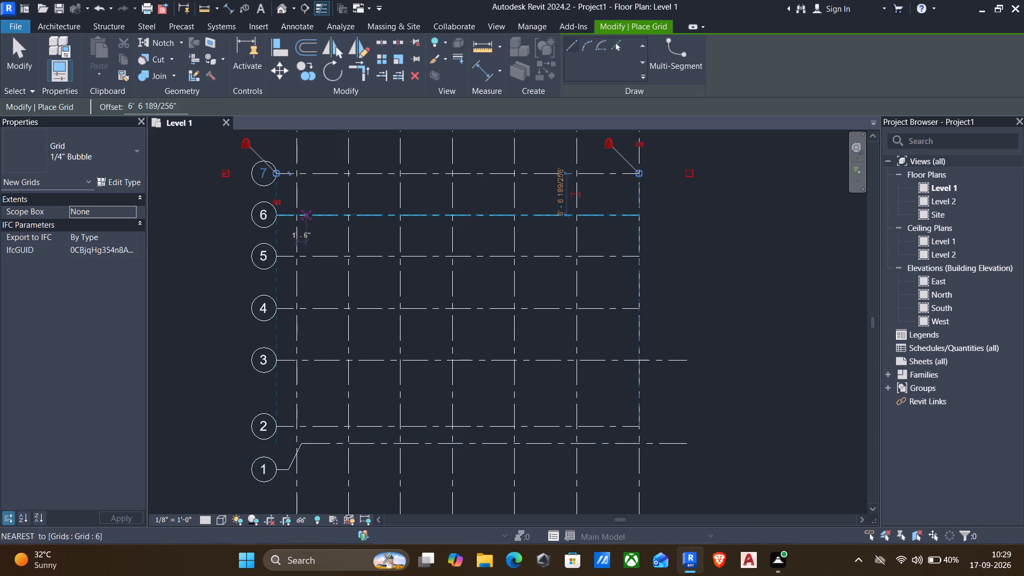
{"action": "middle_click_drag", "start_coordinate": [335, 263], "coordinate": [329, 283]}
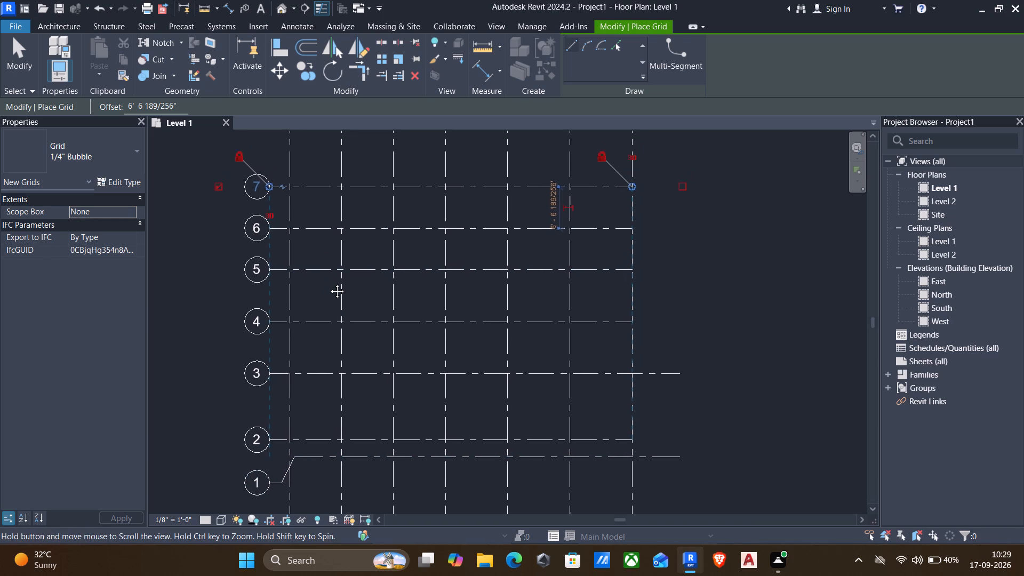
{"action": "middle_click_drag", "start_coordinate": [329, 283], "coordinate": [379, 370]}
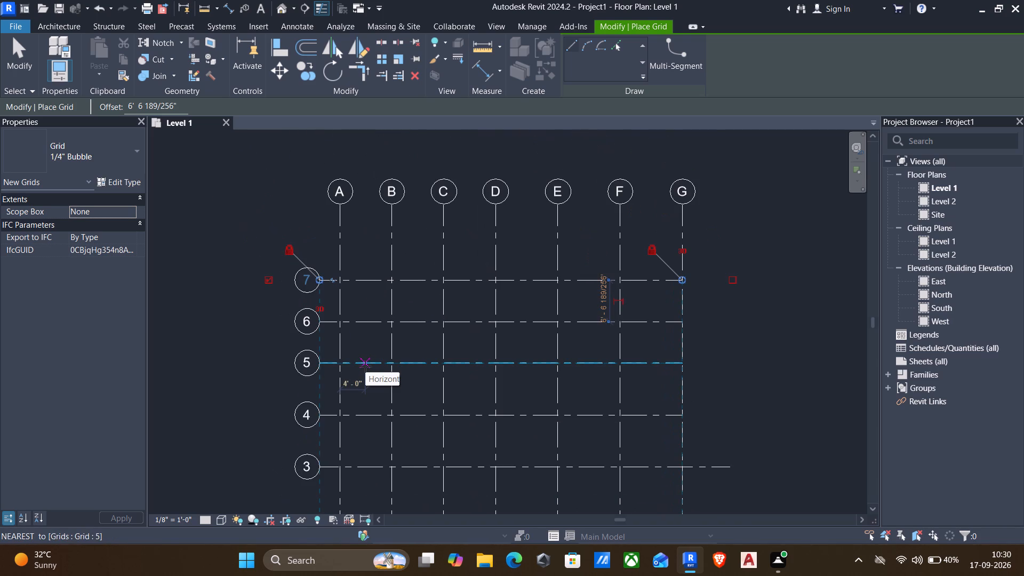
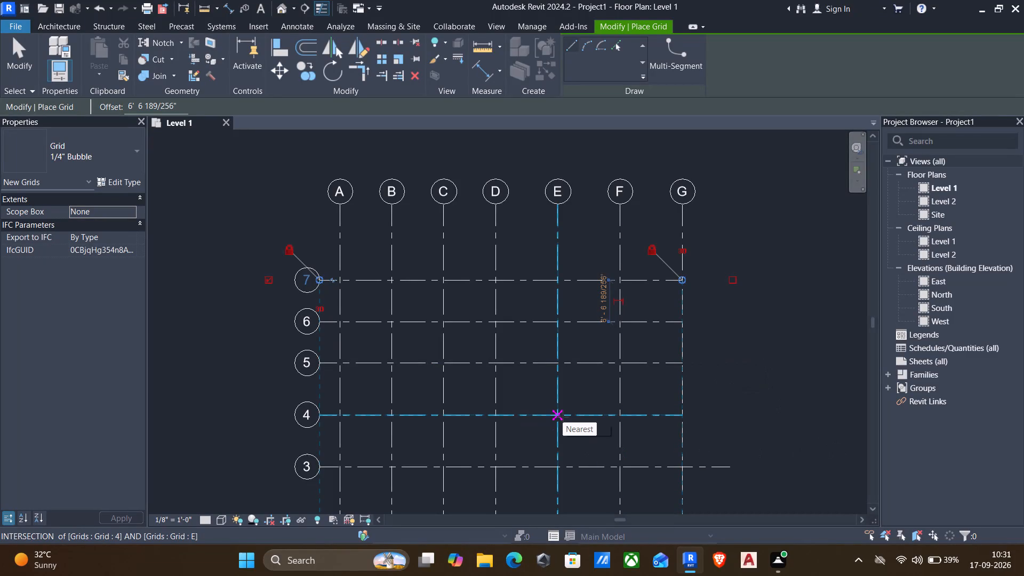
Delete horizontal grid line 7.
{"action": "key", "text": "Escape"}
{"action": "key", "text": "Escape"}
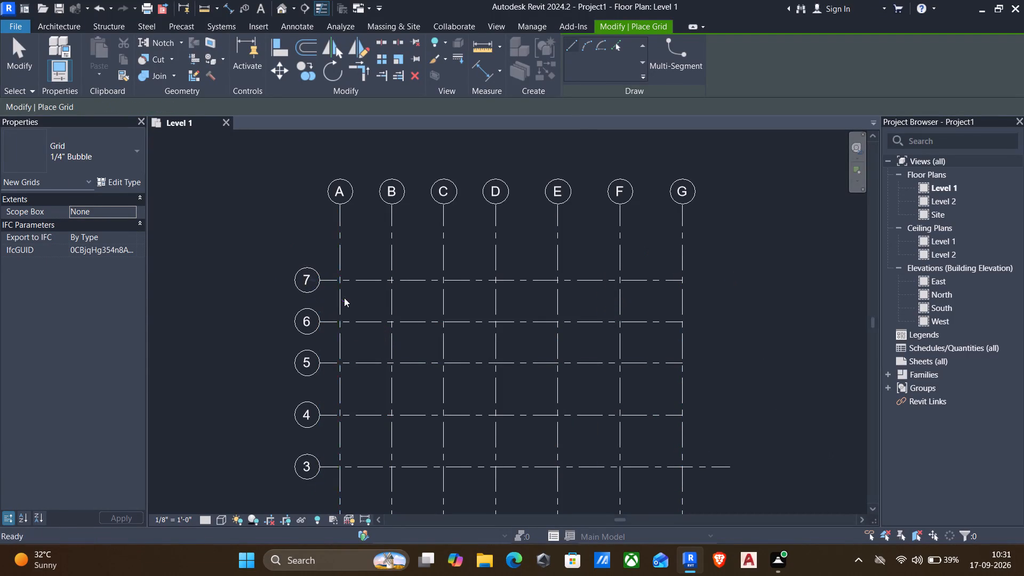
{"action": "left_click", "coordinate": [330, 278]}
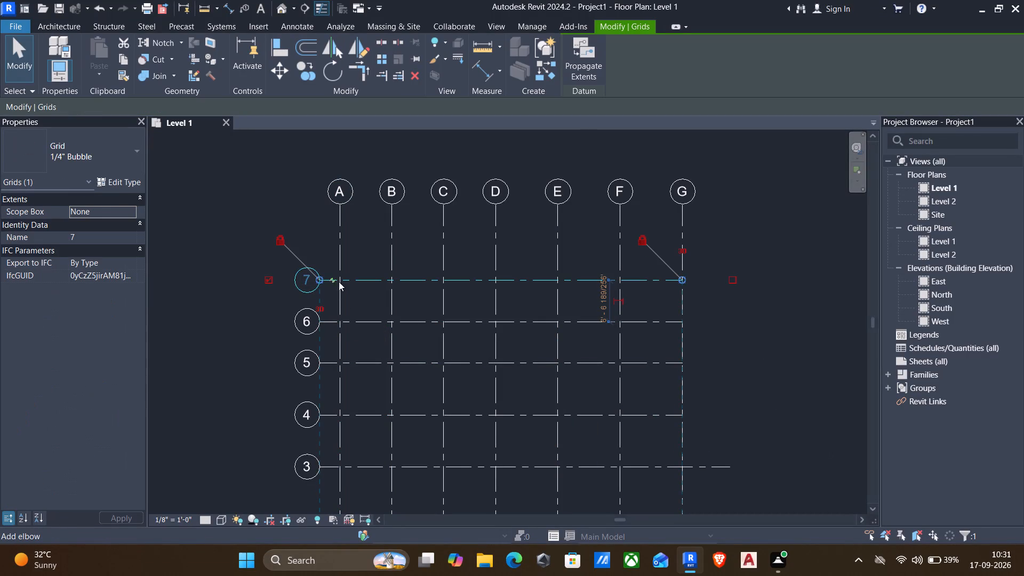
{"action": "key", "text": "Delete"}
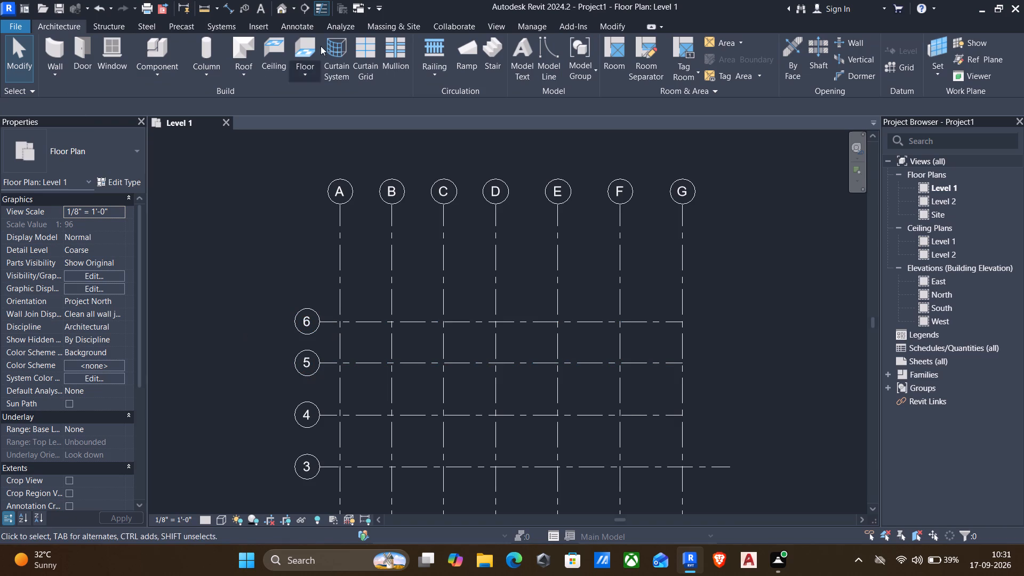
Create a horizontal grid line offset 500 mm north of grid 6, spanning from its east end to its west end.
{"action": "left_click", "coordinate": [362, 322]}
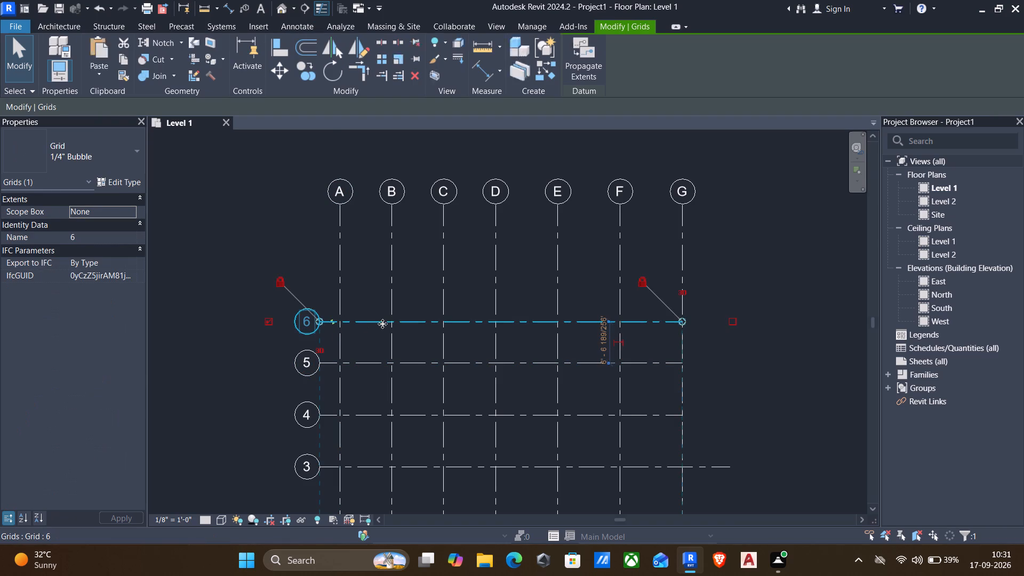
{"action": "type", "text": "CS"}
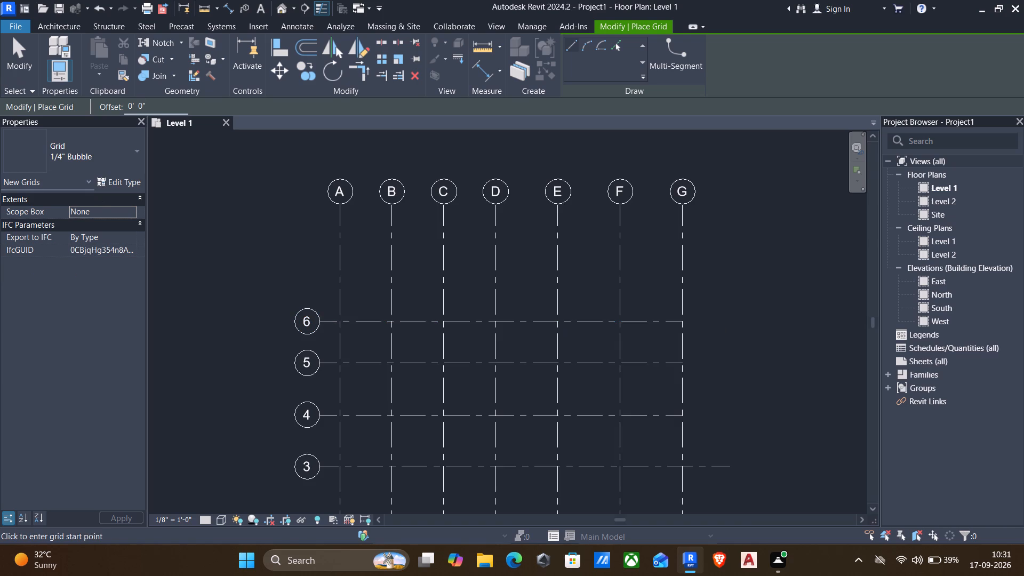
{"action": "left_click_drag", "start_coordinate": [155, 108], "coordinate": [74, 105]}
{"action": "left_click_drag", "start_coordinate": [74, 105], "coordinate": [73, 106]}
{"action": "type", "text": "500"}
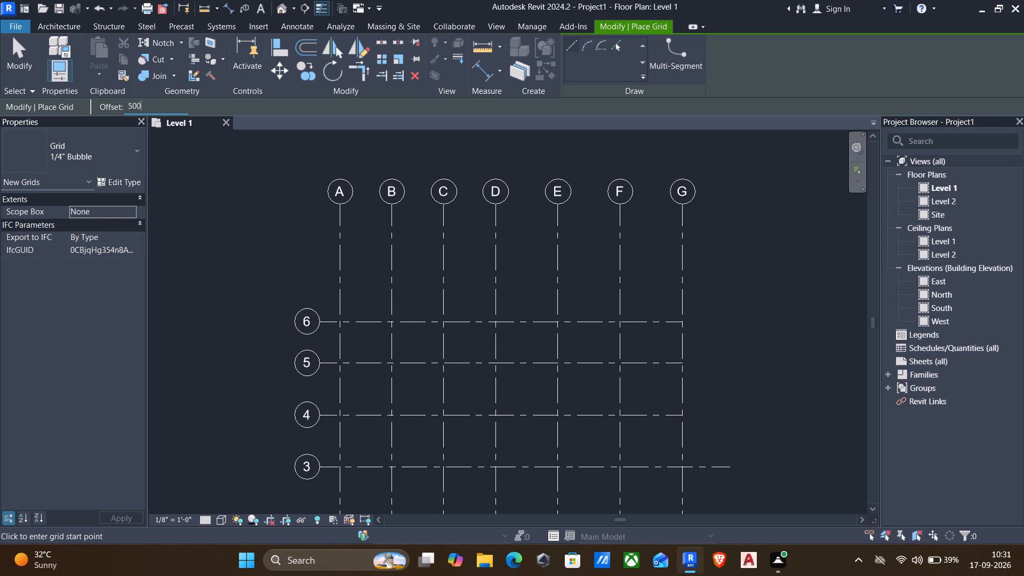
{"action": "type", "text": "MM"}
{"action": "left_click", "coordinate": [686, 323]}
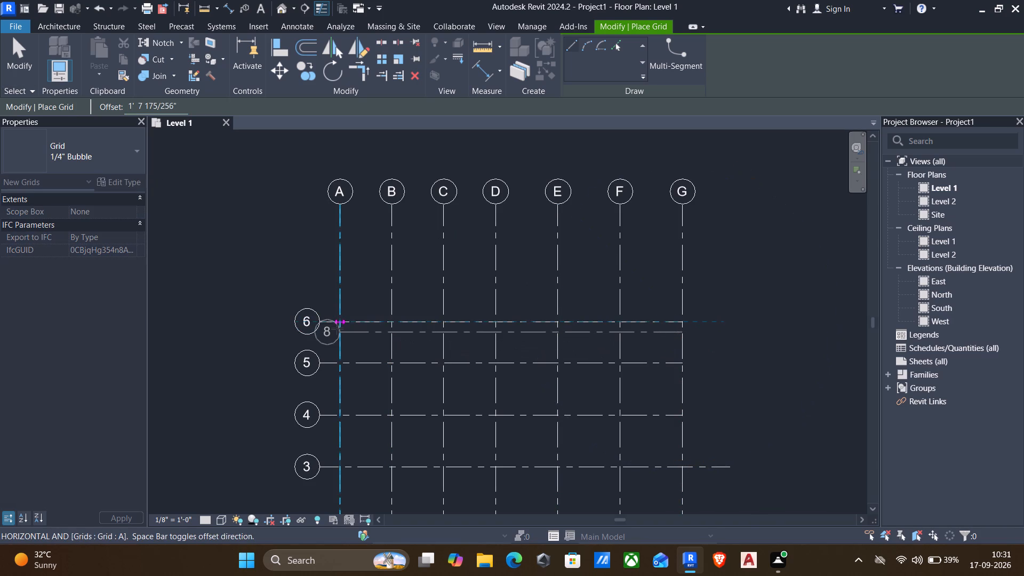
{"action": "key", "text": "space"}
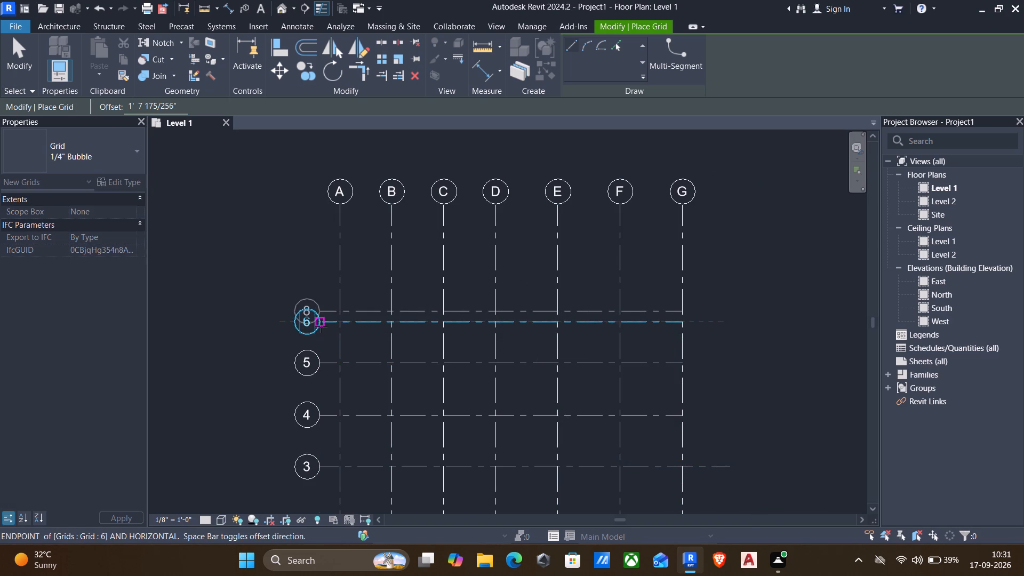
{"action": "scroll", "coordinate": [321, 326], "scroll_direction": "up", "scroll_amount": 2}
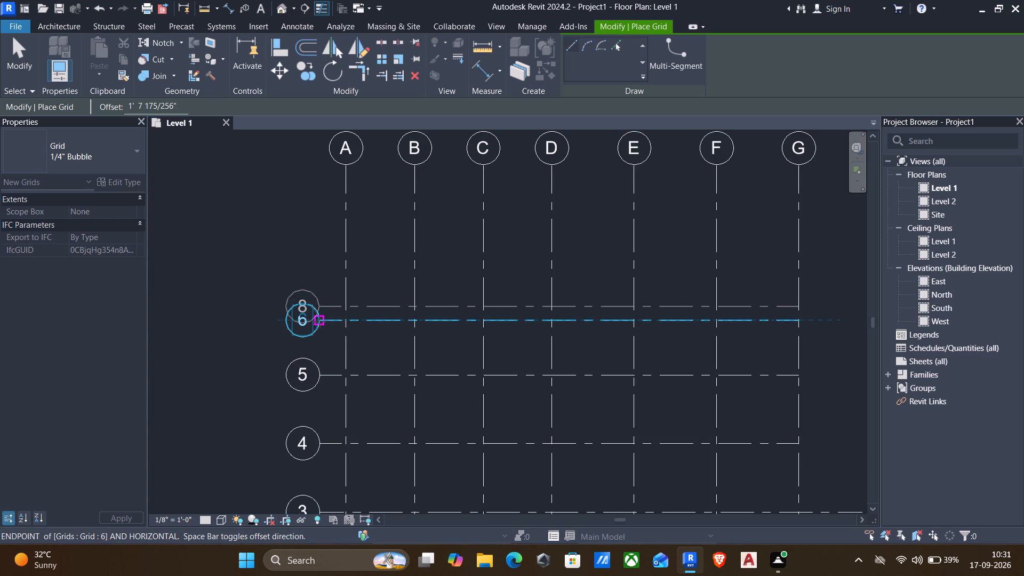
{"action": "left_click", "coordinate": [319, 322]}
{"action": "key", "text": "Escape"}
{"action": "scroll", "coordinate": [294, 305], "scroll_direction": "up", "scroll_amount": 3}
{"action": "key", "text": "Escape"}
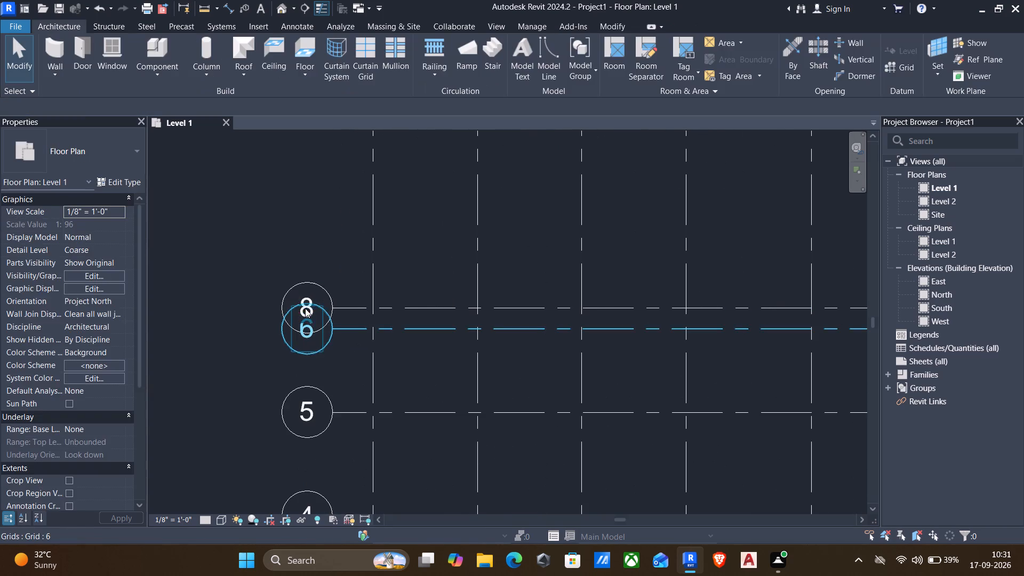
Rename the new grid line just north of grid 6 as 7.
{"action": "left_click", "coordinate": [305, 308]}
{"action": "key", "text": "Escape"}
{"action": "scroll", "coordinate": [305, 308], "scroll_direction": "up", "scroll_amount": 3}
{"action": "left_click", "coordinate": [303, 297]}
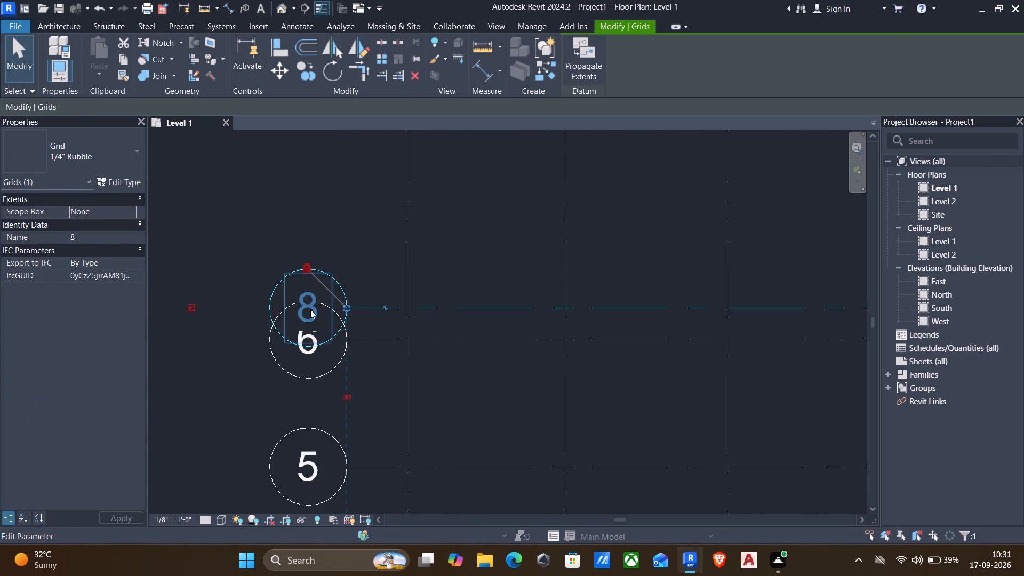
{"action": "scroll", "coordinate": [310, 306], "scroll_direction": "up", "scroll_amount": 7}
{"action": "key", "text": "Escape"}
{"action": "left_click", "coordinate": [315, 285]}
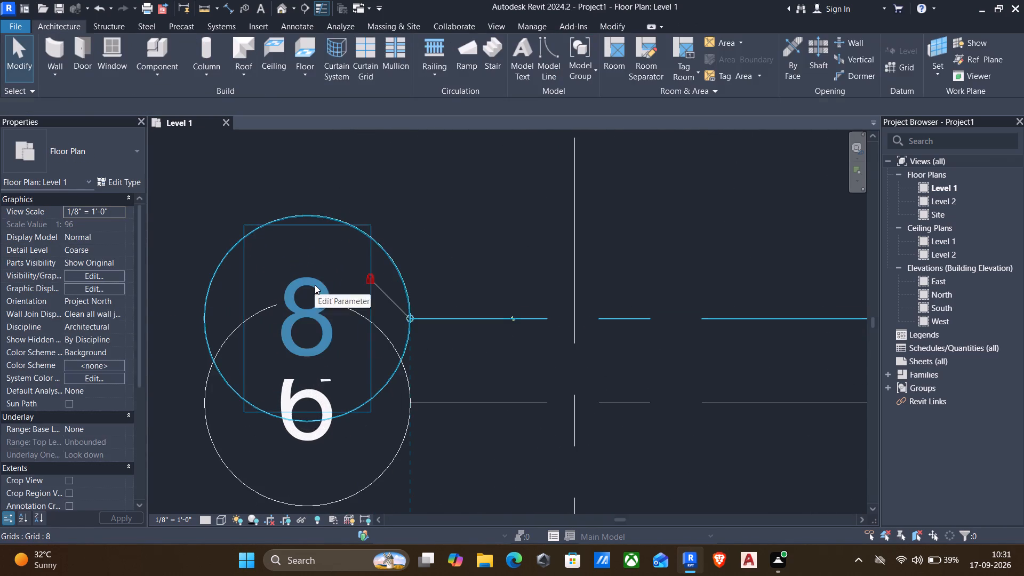
{"action": "left_click", "coordinate": [312, 314]}
{"action": "key", "text": "7"}
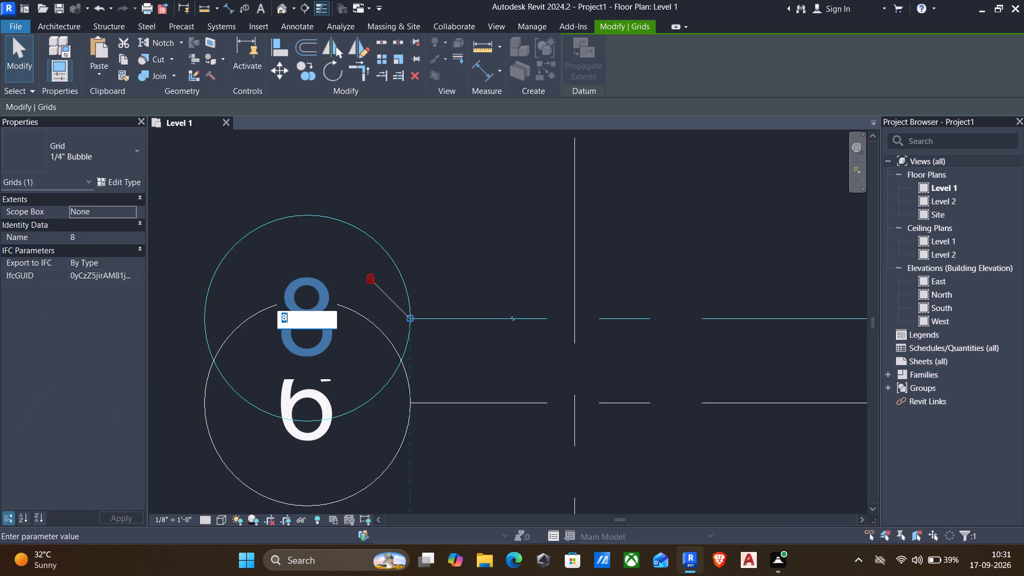
{"action": "key", "text": "Return"}
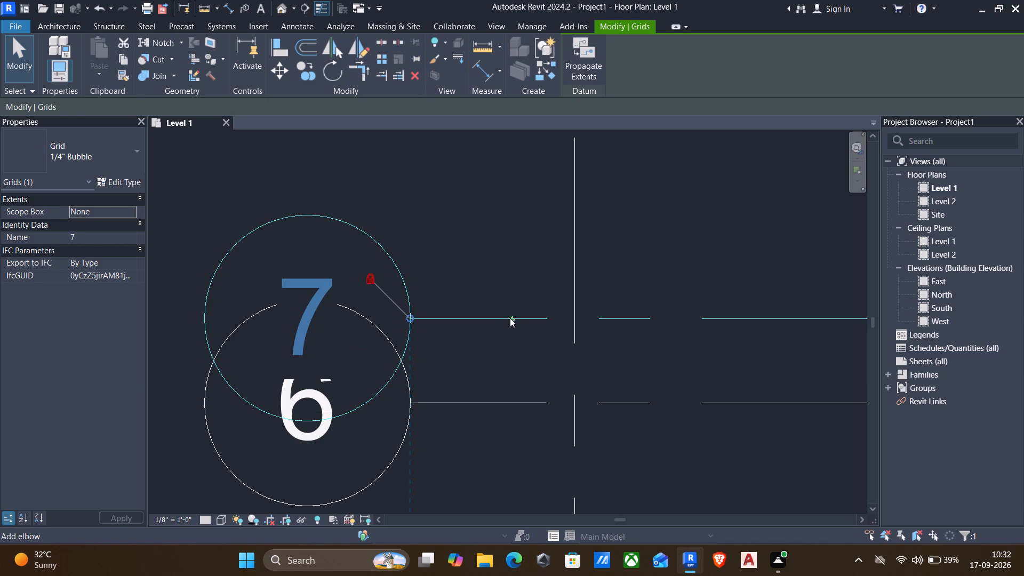
Add an elbow to grid 7's west end and shift its bubble north, clear of grid 6's bubble.
{"action": "left_click", "coordinate": [510, 318]}
{"action": "scroll", "coordinate": [445, 307], "scroll_direction": "down", "scroll_amount": 2}
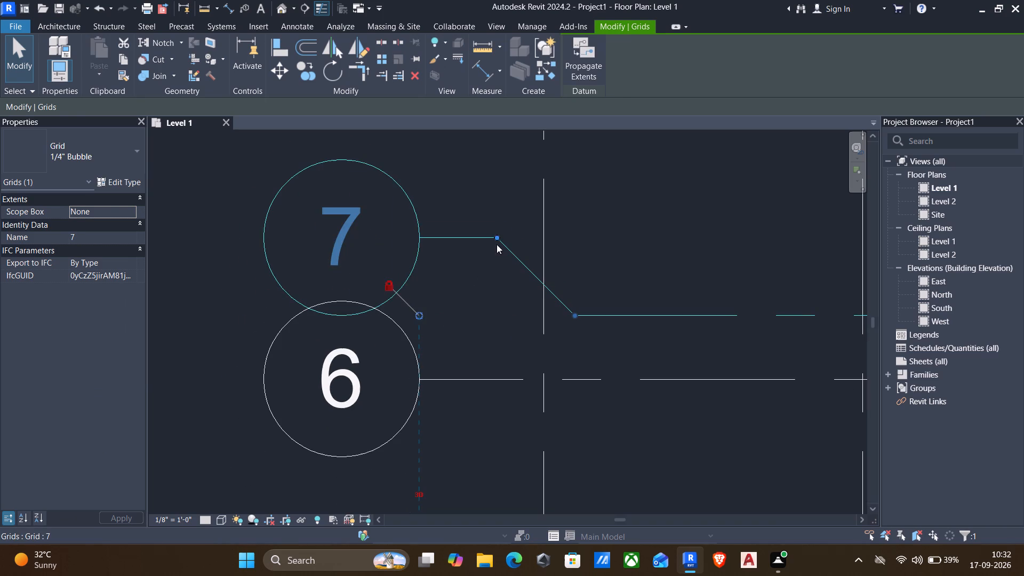
{"action": "left_click_drag", "start_coordinate": [495, 236], "coordinate": [476, 216]}
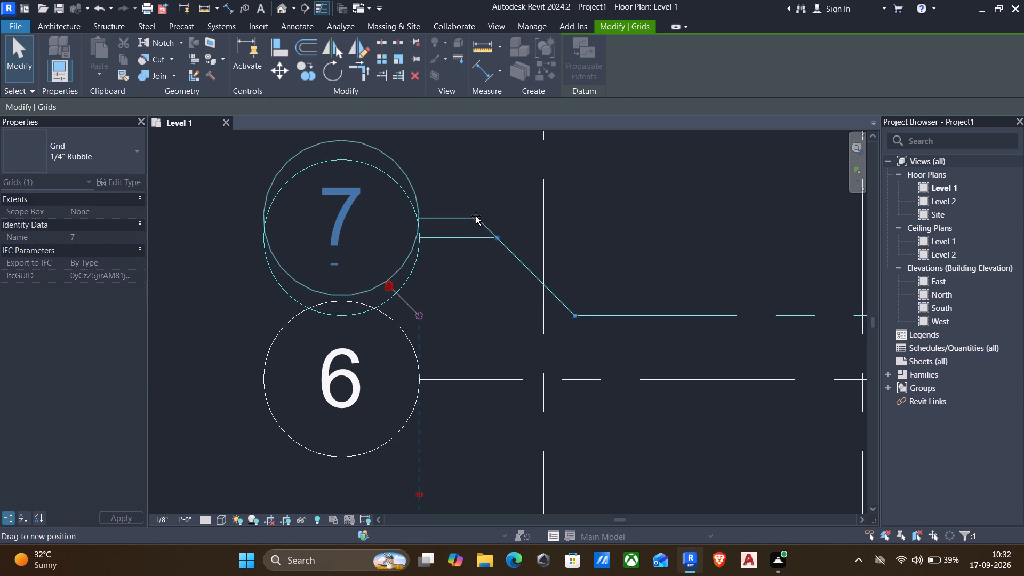
{"action": "left_click_drag", "start_coordinate": [476, 216], "coordinate": [467, 213]}
{"action": "scroll", "coordinate": [414, 292], "scroll_direction": "down", "scroll_amount": 3}
{"action": "middle_click_drag", "start_coordinate": [481, 339], "coordinate": [305, 381]}
{"action": "scroll", "coordinate": [315, 393], "scroll_direction": "down", "scroll_amount": 2}
{"action": "middle_click_drag", "start_coordinate": [330, 380], "coordinate": [342, 321]}
{"action": "key", "text": "Escape"}
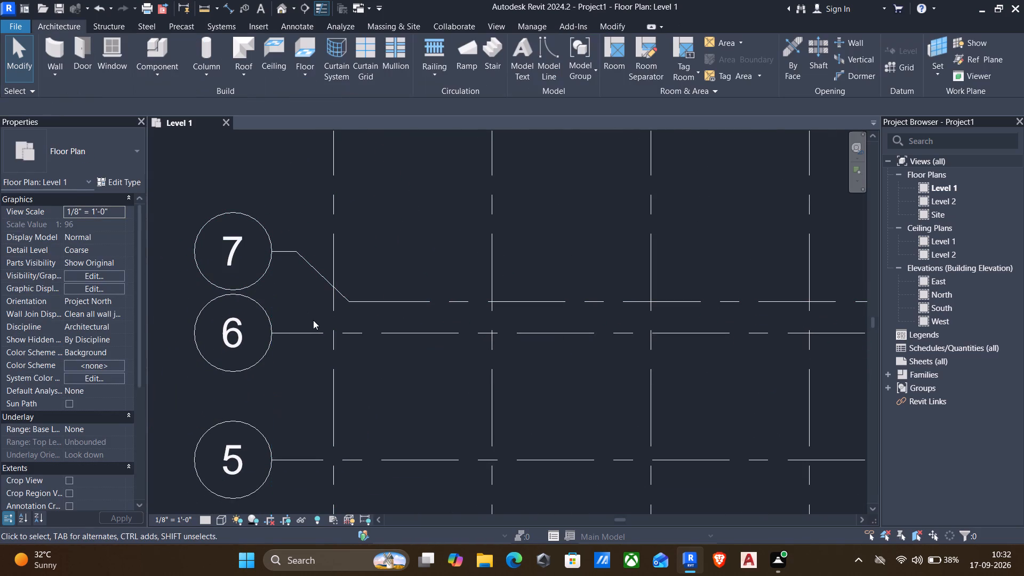
Create a horizontal grid line offset 2000 mm north of grid 6, spanning from its east end to its west end.
{"action": "left_click", "coordinate": [349, 336]}
{"action": "key", "text": "c"}
{"action": "key", "text": "s"}
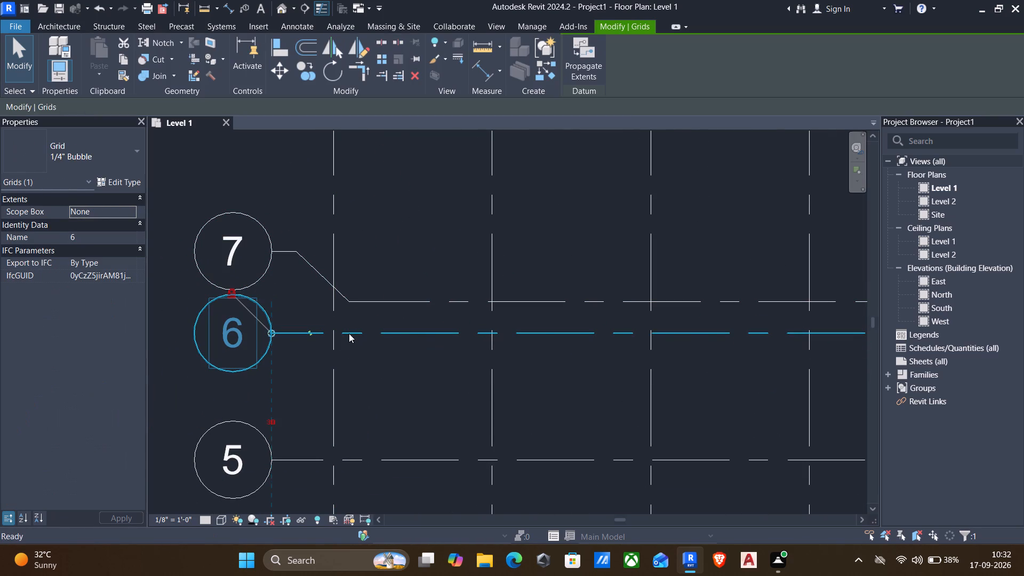
{"action": "scroll", "coordinate": [349, 339], "scroll_direction": "down", "scroll_amount": 2}
{"action": "middle_click_drag", "start_coordinate": [543, 370], "coordinate": [236, 401]}
{"action": "scroll", "coordinate": [233, 401], "scroll_direction": "down", "scroll_amount": 2}
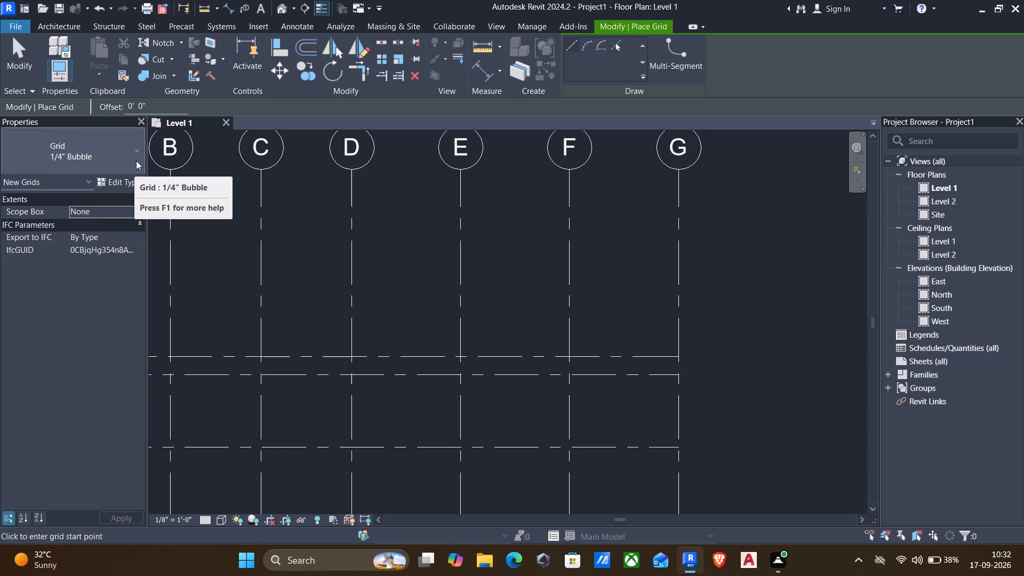
{"action": "left_click_drag", "start_coordinate": [178, 107], "coordinate": [125, 106]}
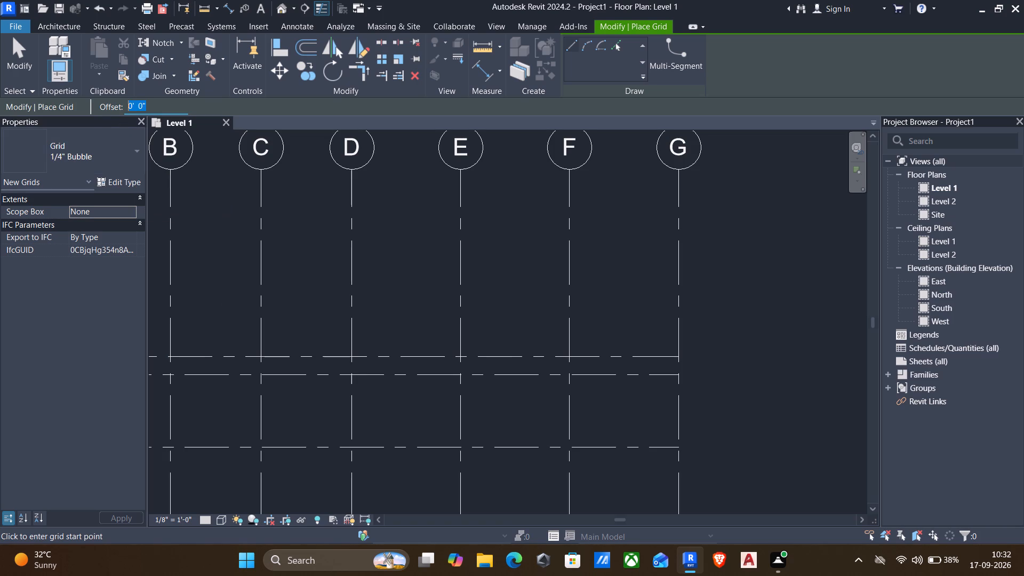
{"action": "left_click_drag", "start_coordinate": [125, 106], "coordinate": [89, 113]}
{"action": "type", "text": "2000MM"}
{"action": "scroll", "coordinate": [200, 319], "scroll_direction": "down", "scroll_amount": 2}
{"action": "left_click", "coordinate": [565, 359]}
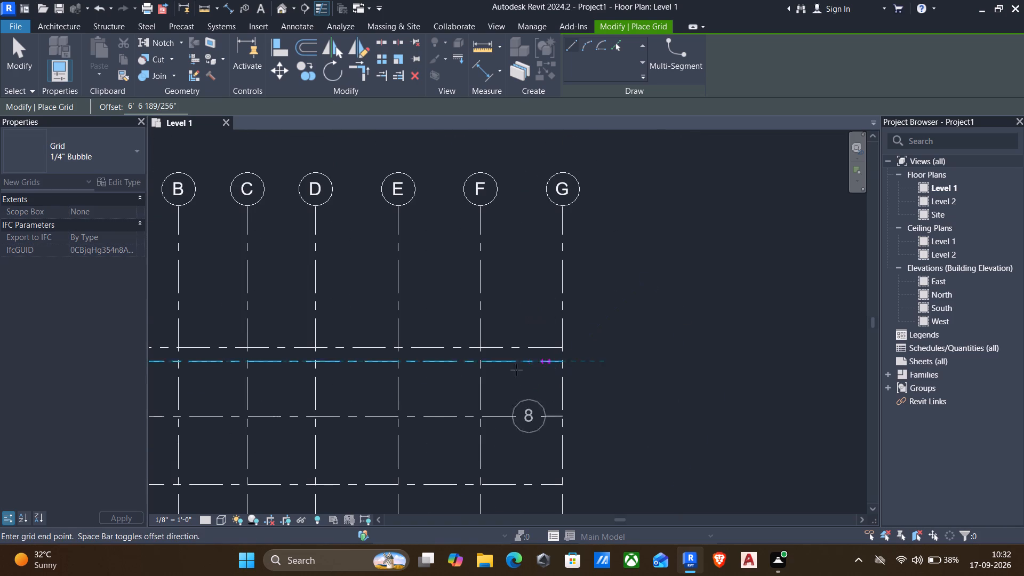
{"action": "scroll", "coordinate": [443, 371], "scroll_direction": "down", "scroll_amount": 1}
{"action": "middle_click_drag", "start_coordinate": [437, 364], "coordinate": [589, 293]}
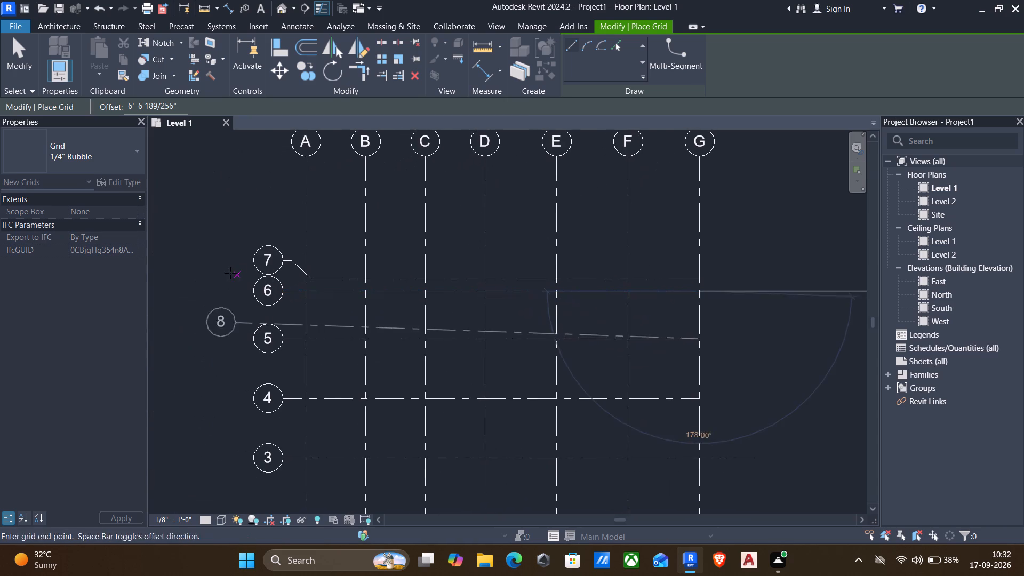
{"action": "key", "text": "space"}
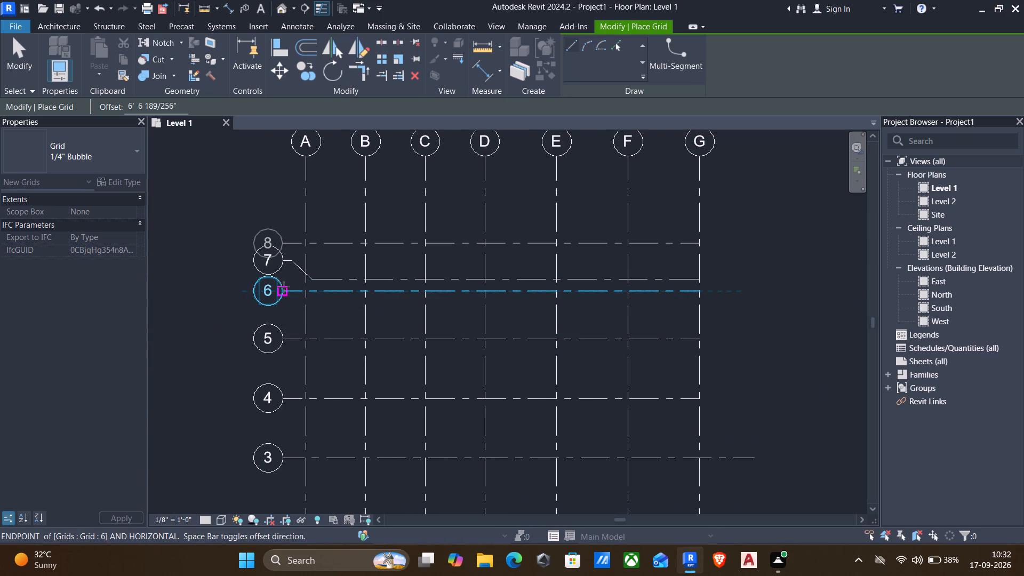
{"action": "left_click", "coordinate": [284, 287]}
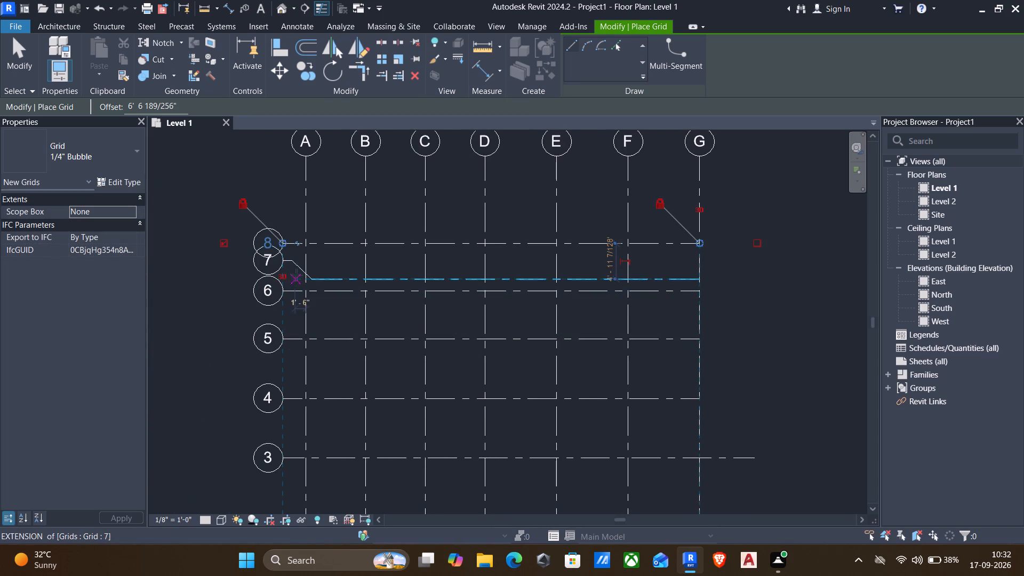
{"action": "key", "text": "Escape"}
{"action": "scroll", "coordinate": [298, 262], "scroll_direction": "up", "scroll_amount": 2}
{"action": "key", "text": "Escape"}
Add an elbow to grid 8's west end and adjust it so its bubble sits clear of grid 7's bubble.
{"action": "left_click", "coordinate": [293, 235]}
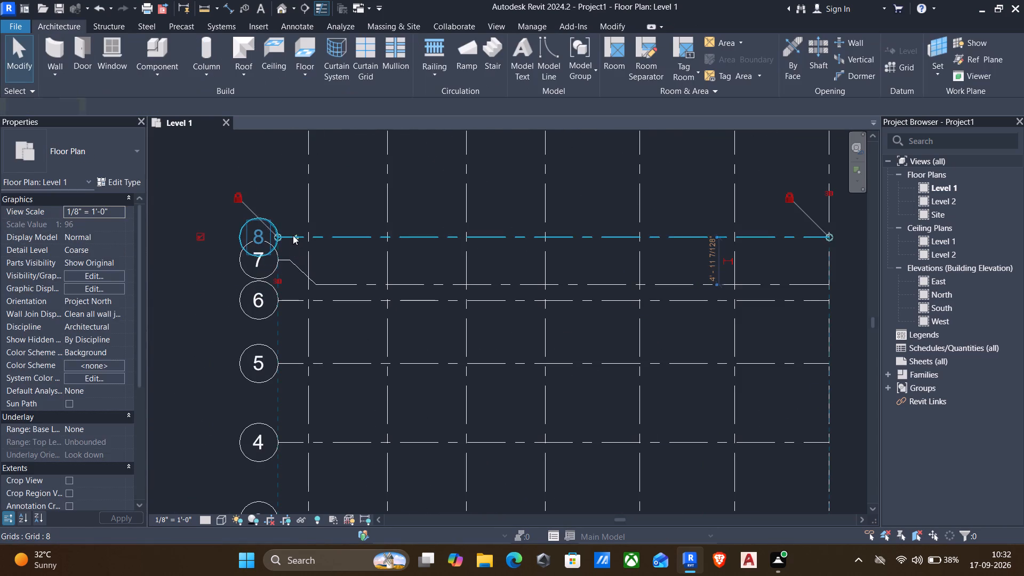
{"action": "left_click_drag", "start_coordinate": [297, 238], "coordinate": [288, 225]}
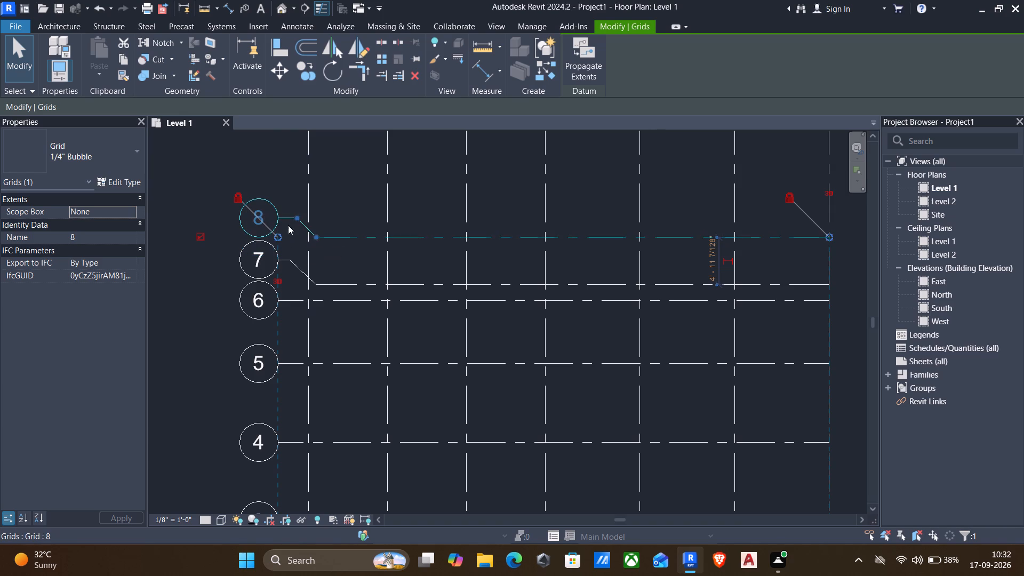
{"action": "left_click", "coordinate": [297, 216]}
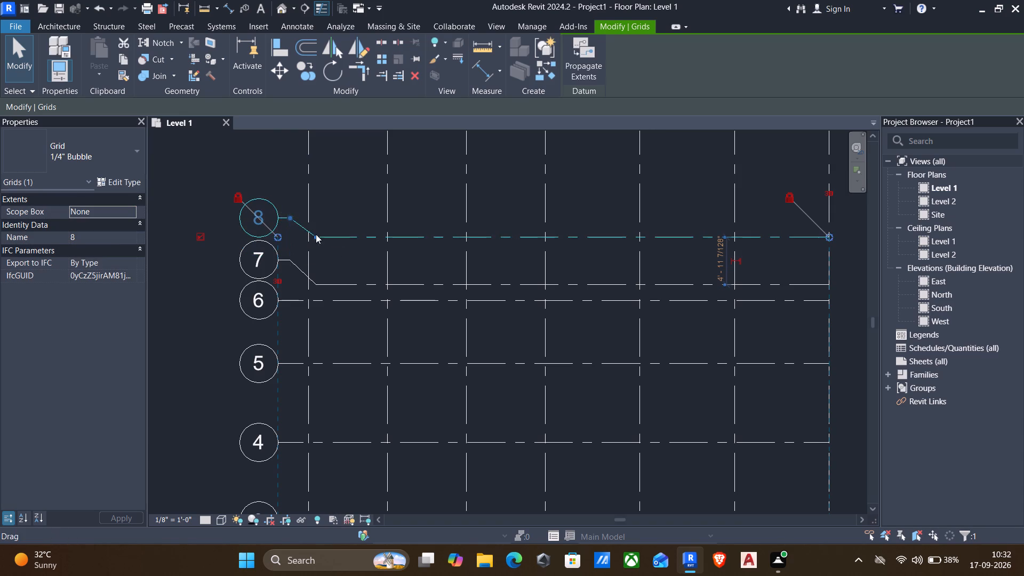
{"action": "left_click_drag", "start_coordinate": [290, 217], "coordinate": [272, 217]}
{"action": "key", "text": "Escape"}
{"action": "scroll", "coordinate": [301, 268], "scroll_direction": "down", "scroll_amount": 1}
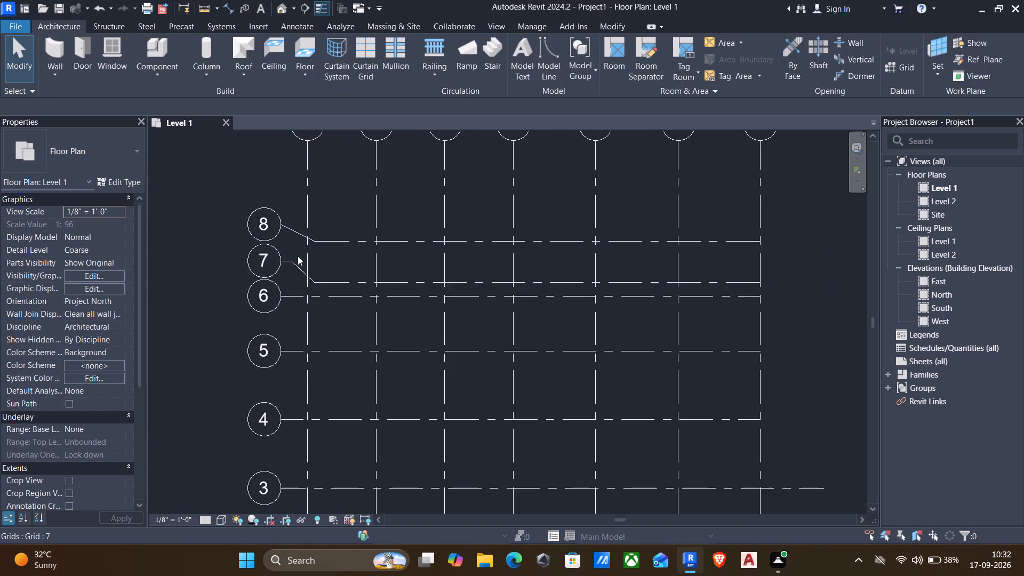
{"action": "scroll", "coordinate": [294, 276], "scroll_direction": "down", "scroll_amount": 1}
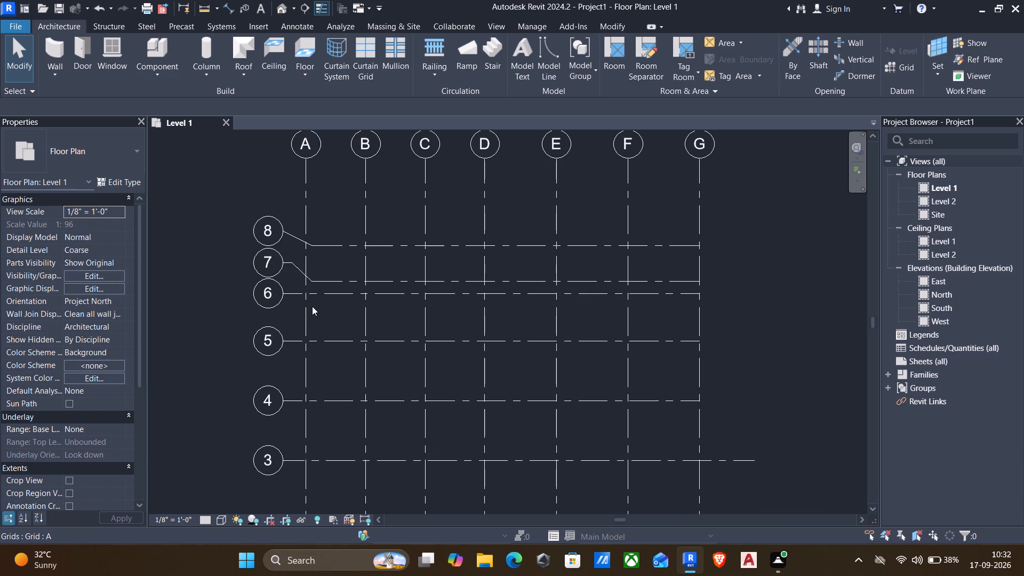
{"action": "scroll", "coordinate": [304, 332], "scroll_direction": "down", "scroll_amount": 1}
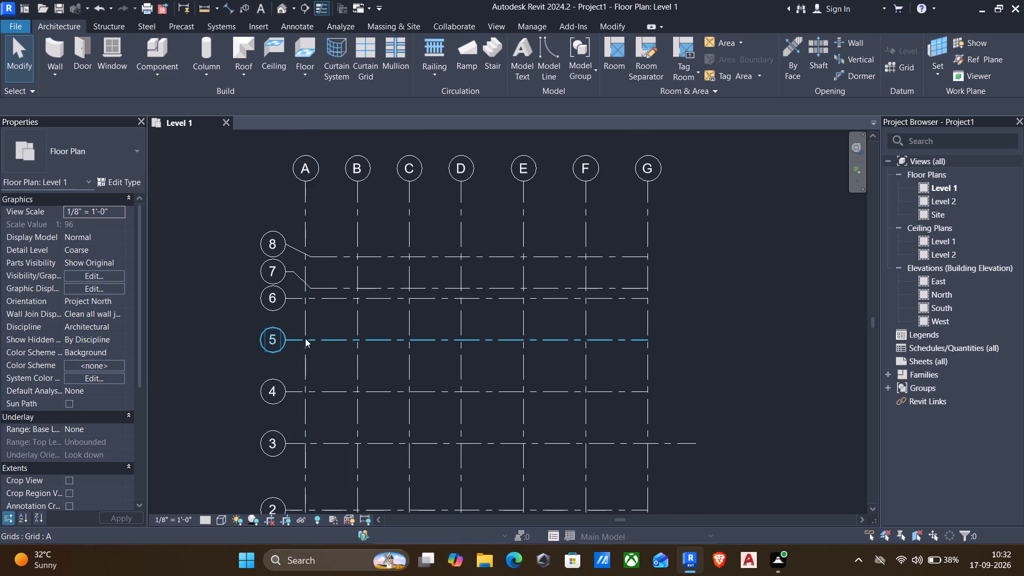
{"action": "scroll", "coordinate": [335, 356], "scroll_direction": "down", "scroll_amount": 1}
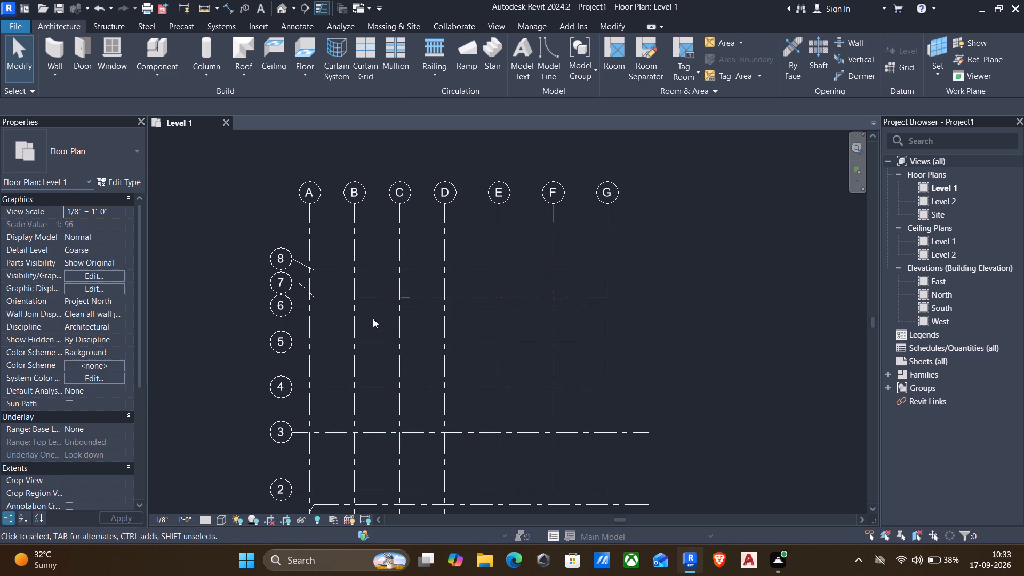
Create a horizontal grid line offset 2000 mm north of grid 8, spanning from its east end to its west end.
{"action": "left_click", "coordinate": [381, 274]}
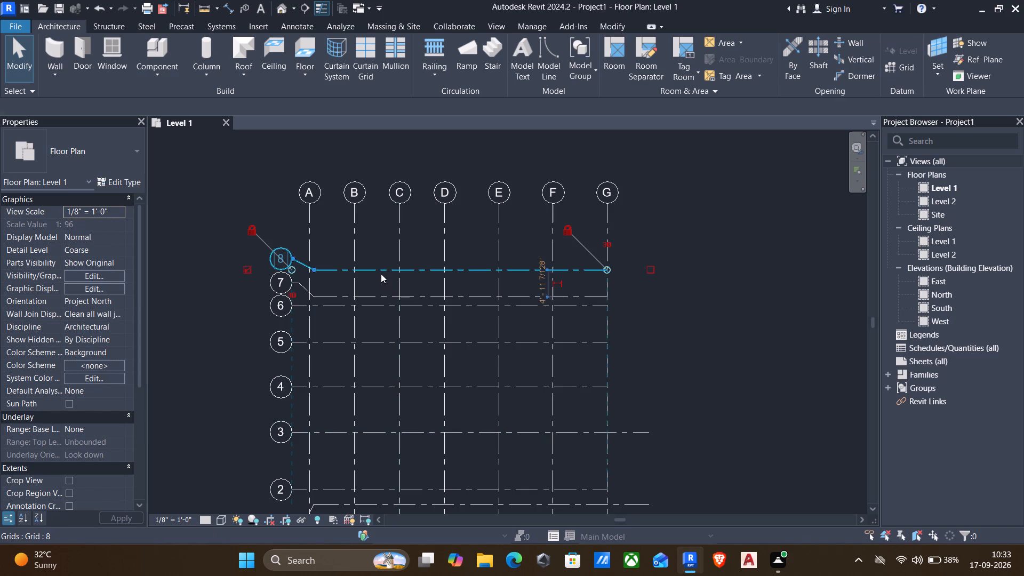
{"action": "type", "text": "CS"}
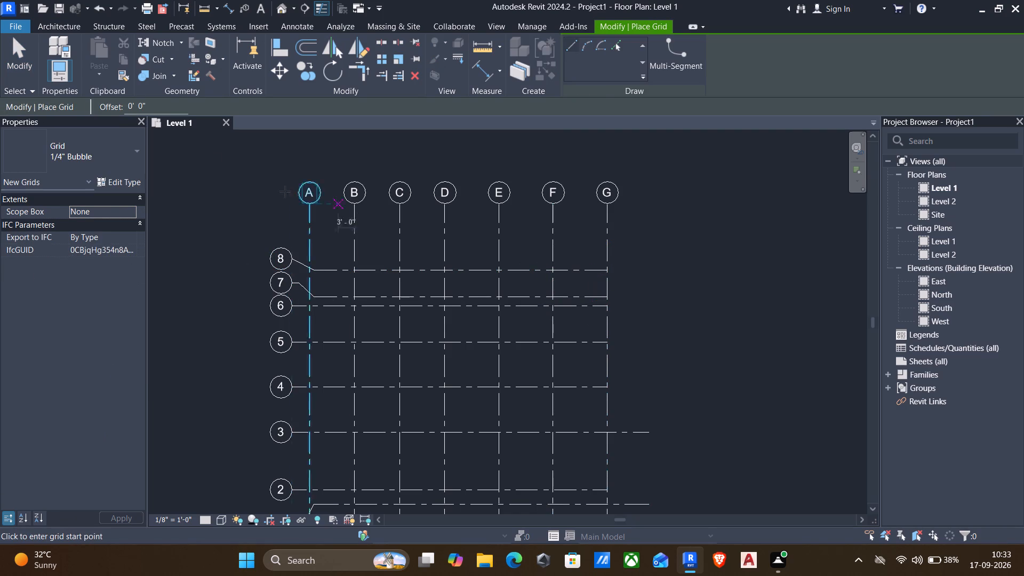
{"action": "left_click_drag", "start_coordinate": [151, 104], "coordinate": [75, 111]}
{"action": "key", "text": "2"}
{"action": "key", "text": "0"}
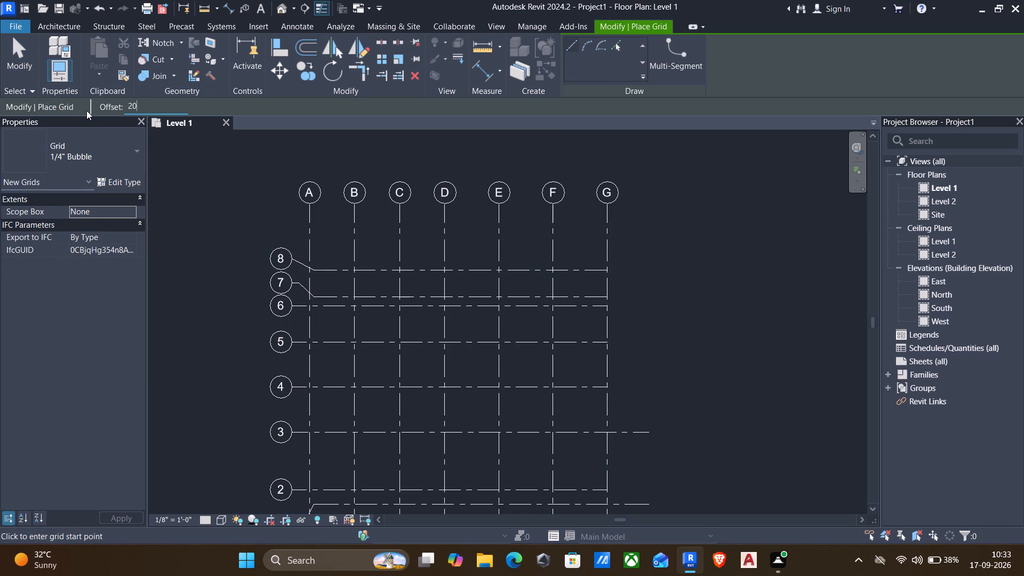
{"action": "key", "text": "0"}
{"action": "type", "text": "0MM"}
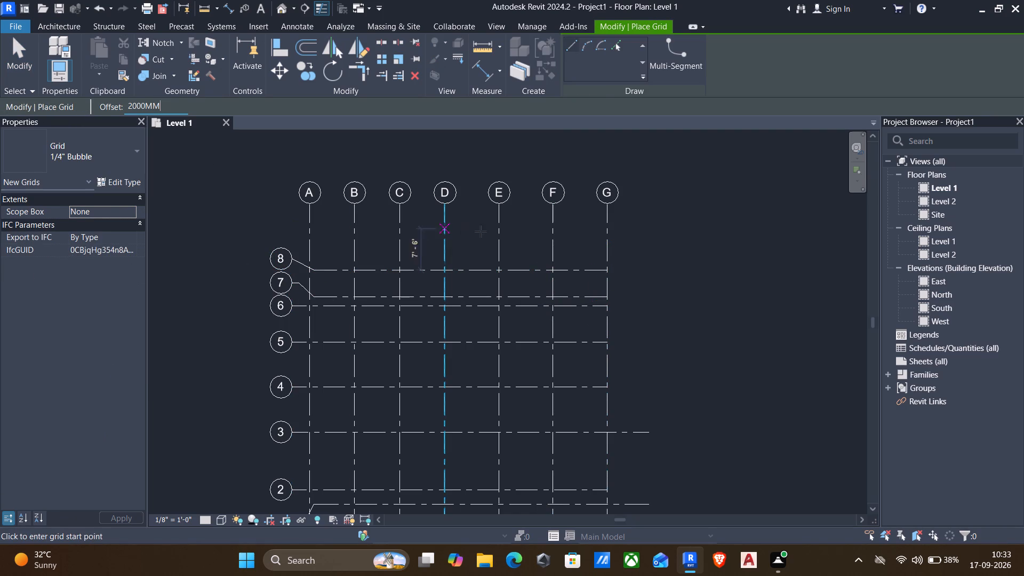
{"action": "left_click", "coordinate": [606, 271]}
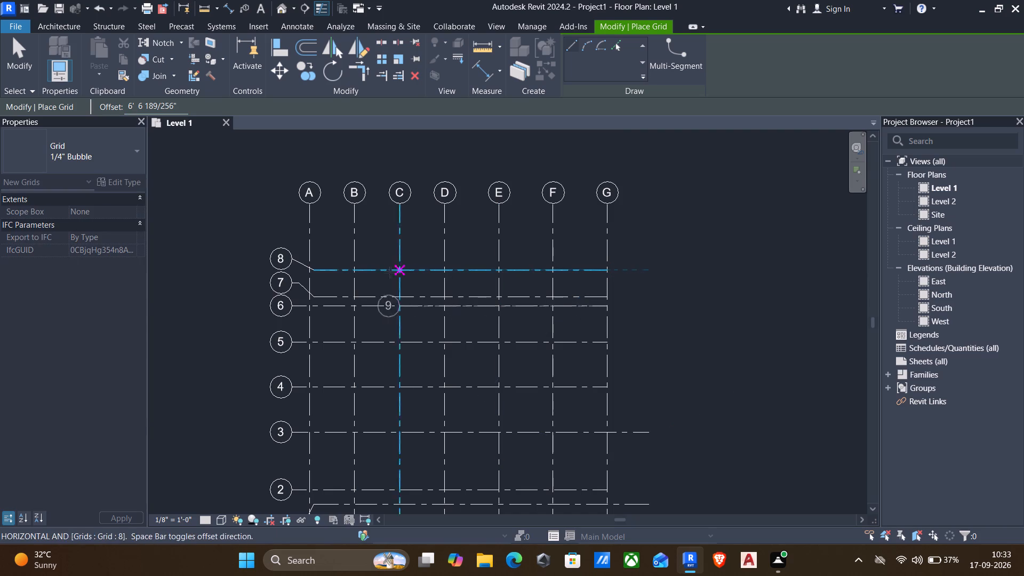
{"action": "key", "text": "space"}
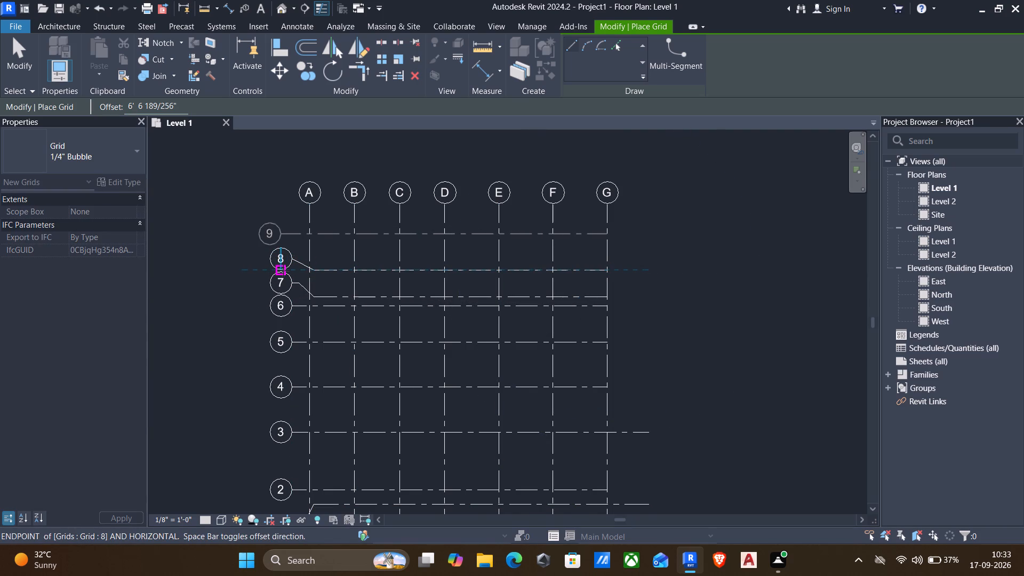
{"action": "left_click", "coordinate": [296, 270]}
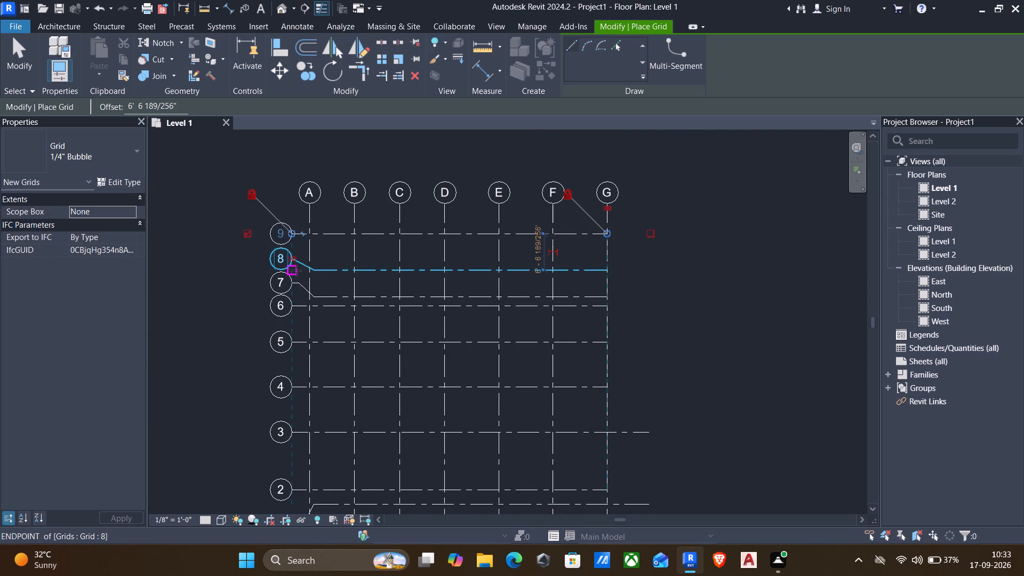
{"action": "key", "text": "Escape"}
{"action": "scroll", "coordinate": [241, 318], "scroll_direction": "down", "scroll_amount": 1}
{"action": "middle_click_drag", "start_coordinate": [244, 323], "coordinate": [225, 262]}
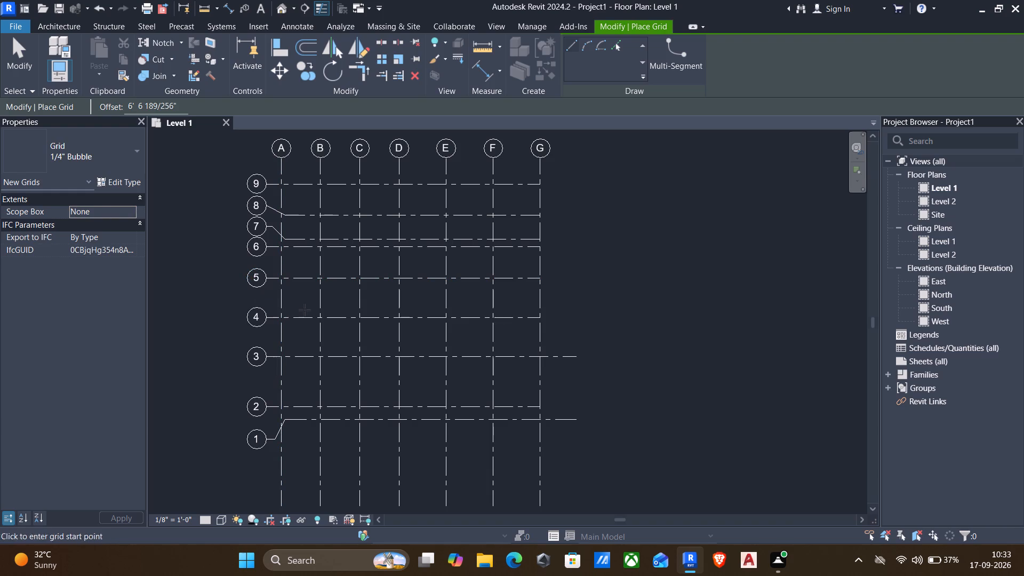
{"action": "key", "text": "Escape"}
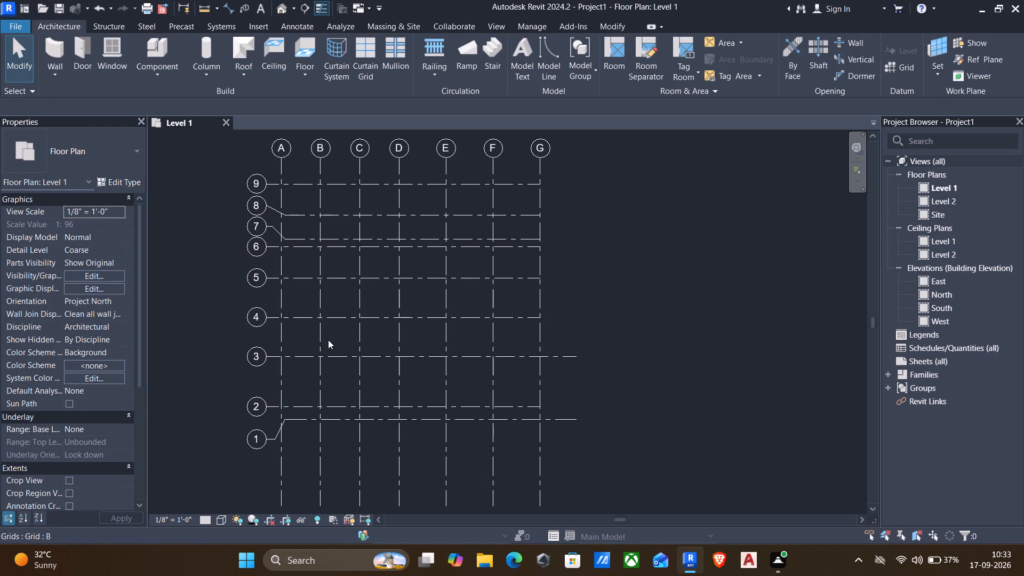
Extend the aligned east ends of the horizontal grid lines past grid G, using grid 4's endpoint.
{"action": "left_click", "coordinate": [529, 318]}
{"action": "left_click", "coordinate": [543, 316]}
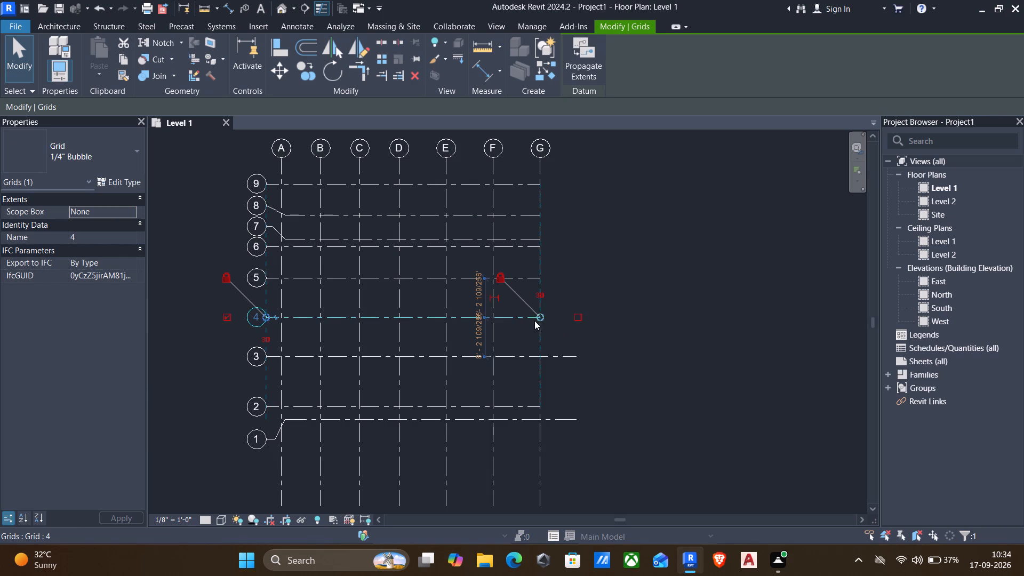
{"action": "left_click_drag", "start_coordinate": [537, 316], "coordinate": [552, 317]}
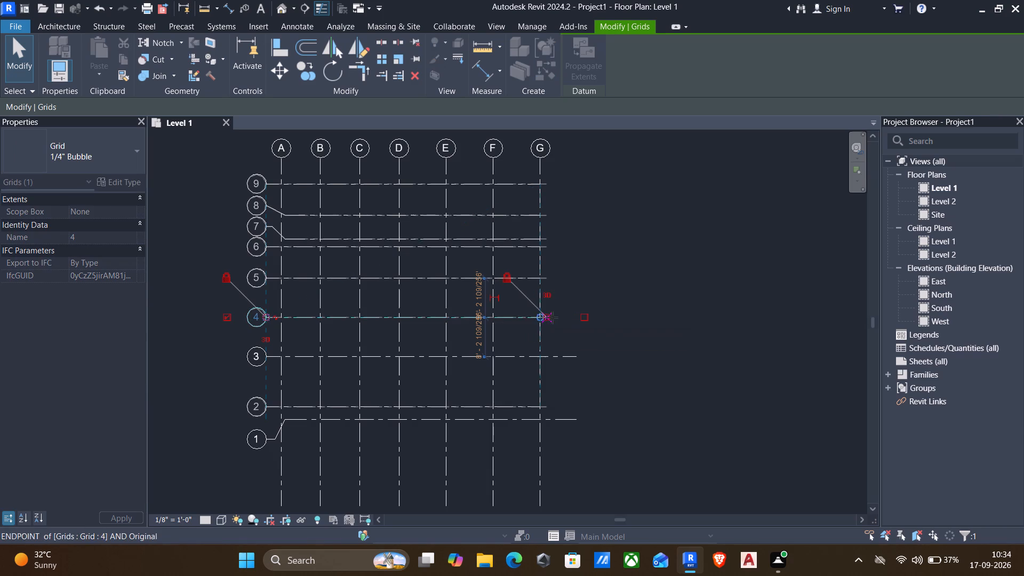
{"action": "left_click_drag", "start_coordinate": [552, 317], "coordinate": [567, 323]}
{"action": "key", "text": "Escape"}
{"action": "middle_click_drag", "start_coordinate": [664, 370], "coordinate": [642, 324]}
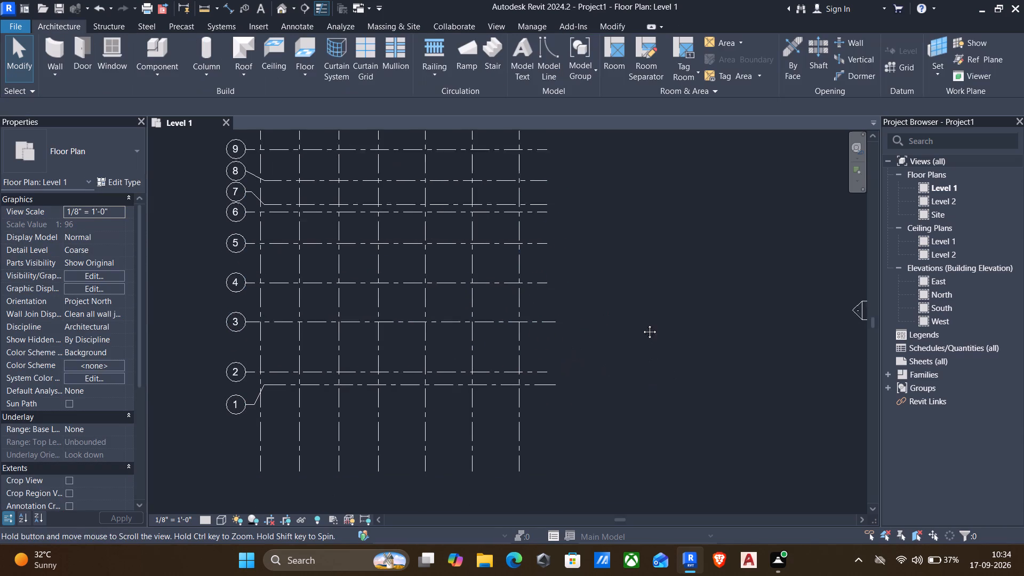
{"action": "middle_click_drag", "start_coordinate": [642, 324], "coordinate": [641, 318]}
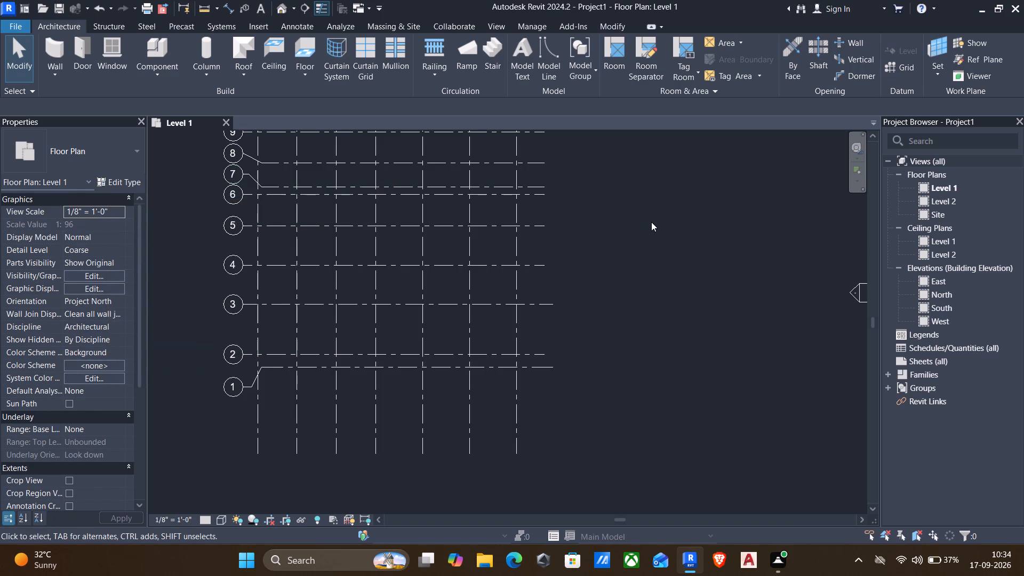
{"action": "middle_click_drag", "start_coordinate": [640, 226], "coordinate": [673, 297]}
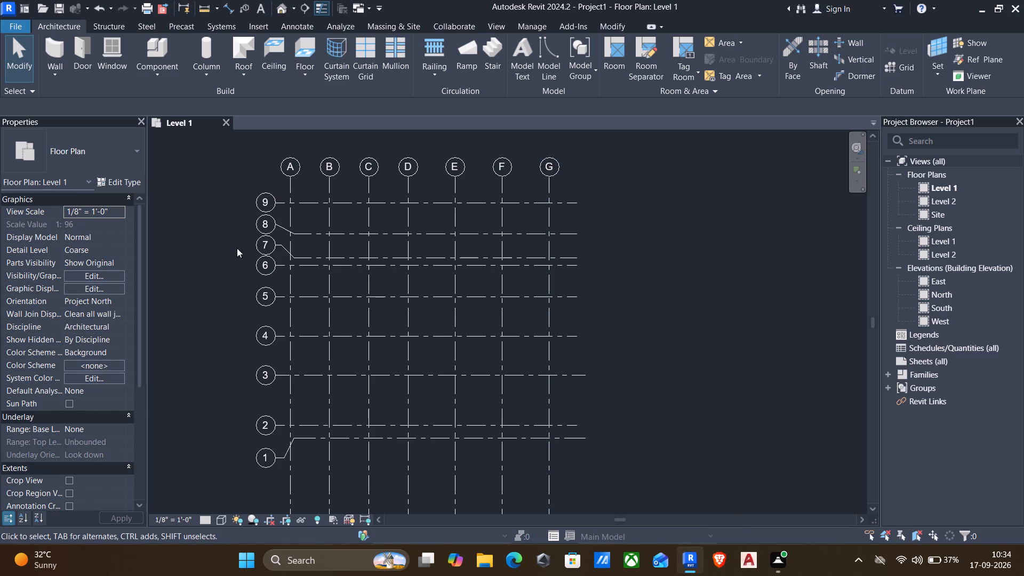
Start the Wall command and duplicate the Generic - 8" basic wall type as 9" WALL.
{"action": "type", "text": "WA"}
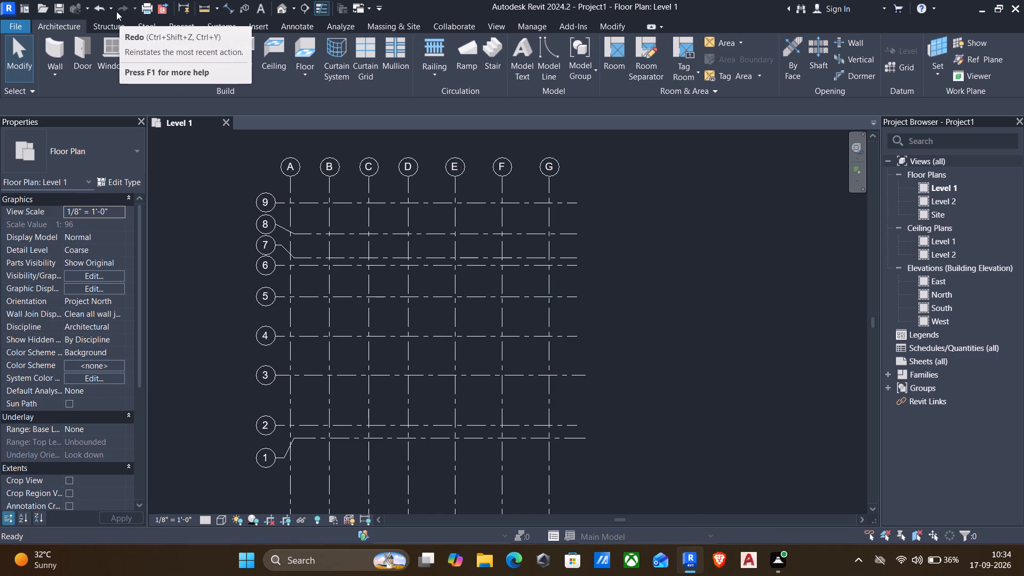
{"action": "left_click", "coordinate": [124, 182]}
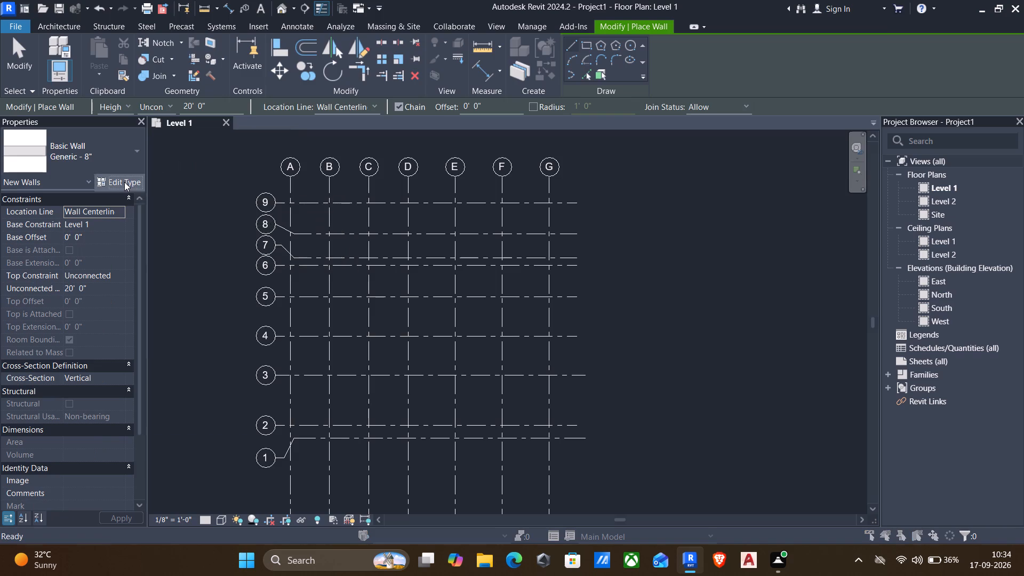
{"action": "left_click", "coordinate": [842, 114]}
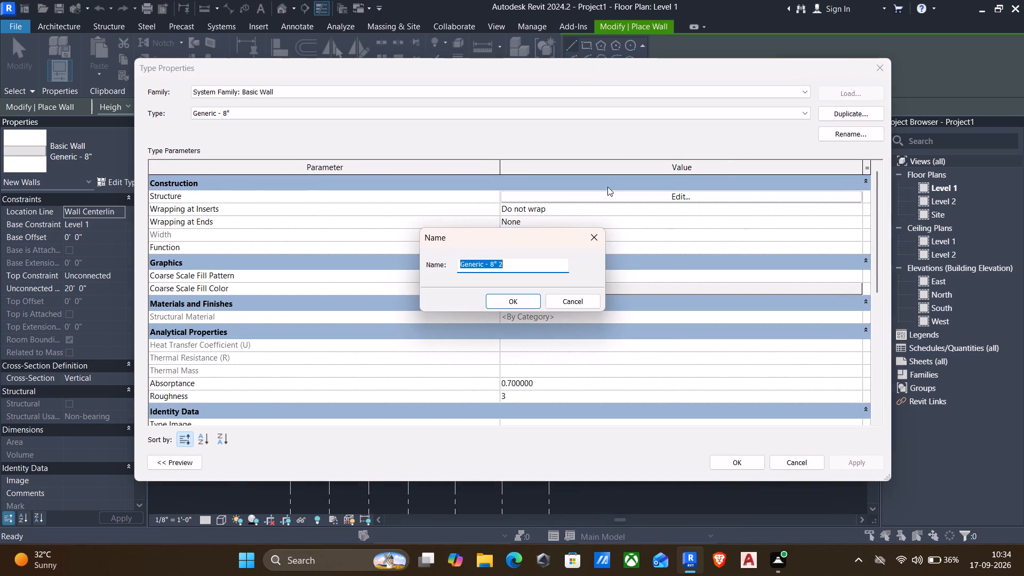
{"action": "key", "text": "BackSpace"}
{"action": "type", "text": "9\""}
{"action": "key", "text": "space"}
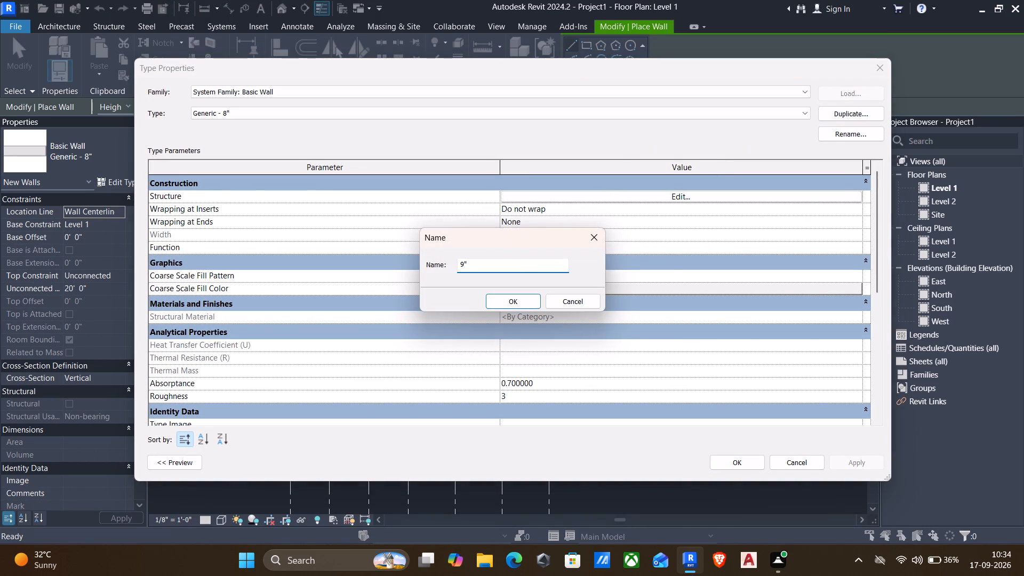
{"action": "type", "text": "WALL"}
{"action": "left_click", "coordinate": [515, 301]}
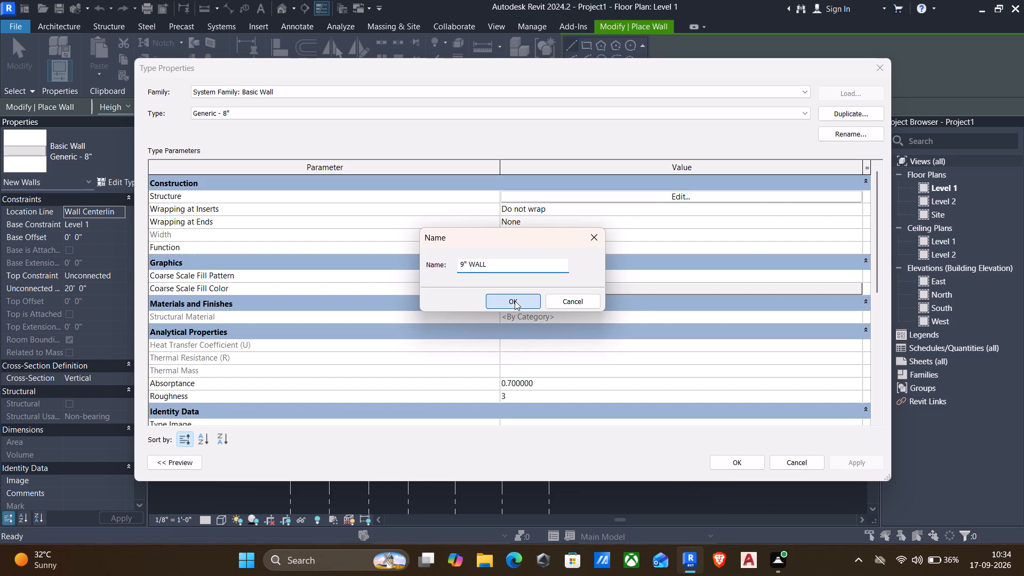
Set the structure layer thickness of the 9" WALL type to 9" and apply the type changes.
{"action": "left_click", "coordinate": [672, 196]}
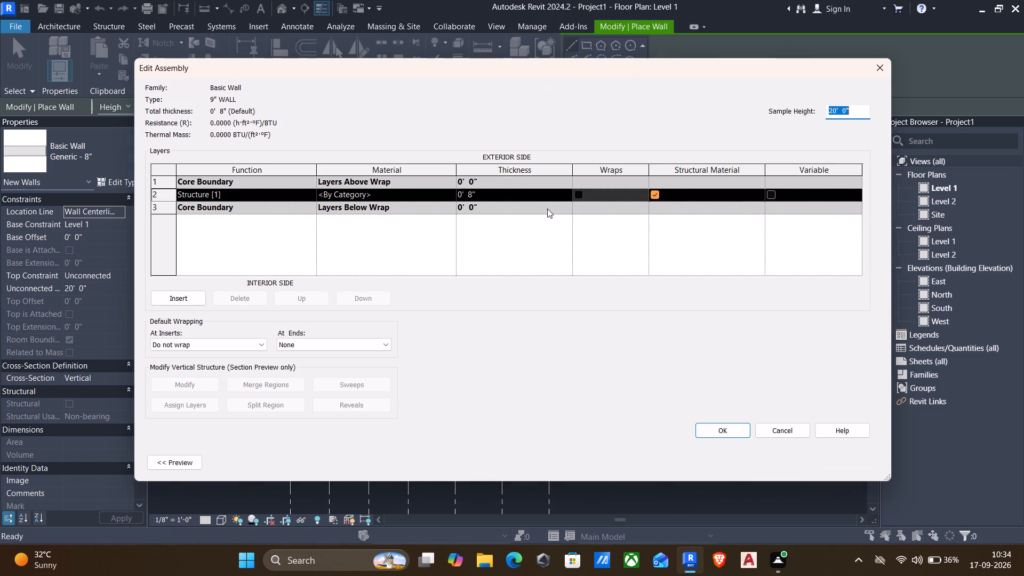
{"action": "left_click", "coordinate": [506, 195]}
{"action": "key", "text": "9"}
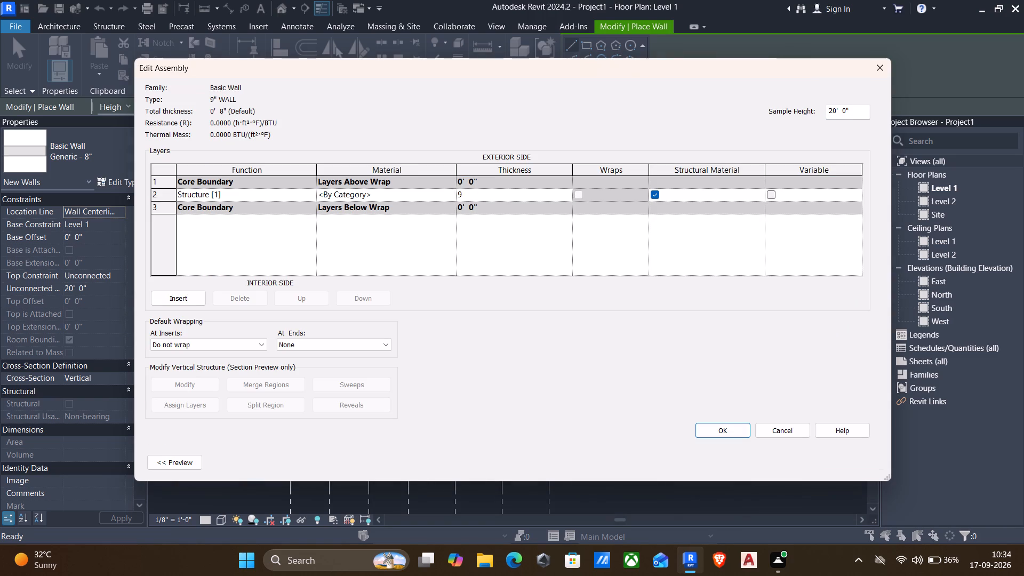
{"action": "key", "text": "shift+quotedbl"}
{"action": "key", "text": "Return"}
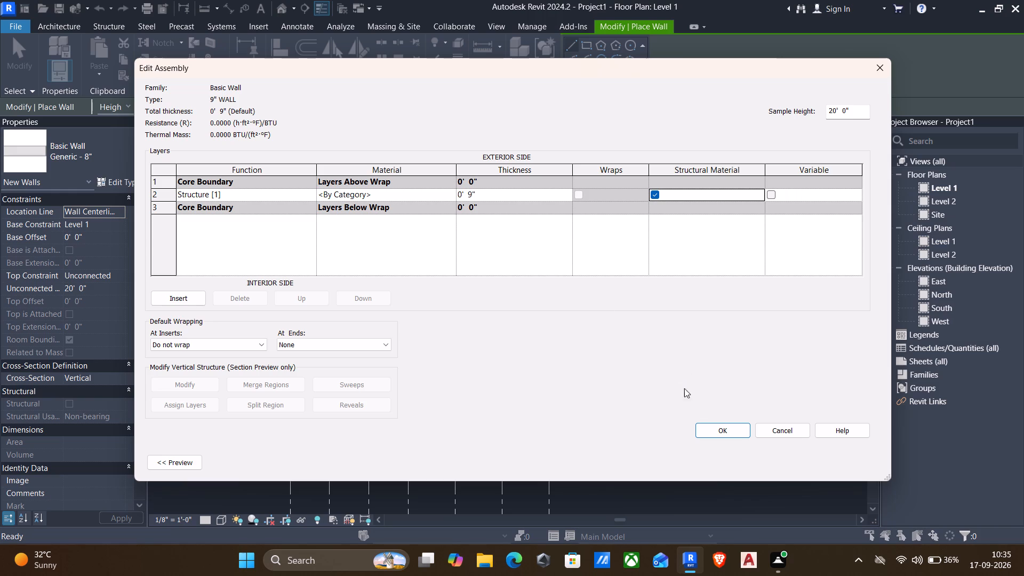
{"action": "left_click", "coordinate": [703, 437]}
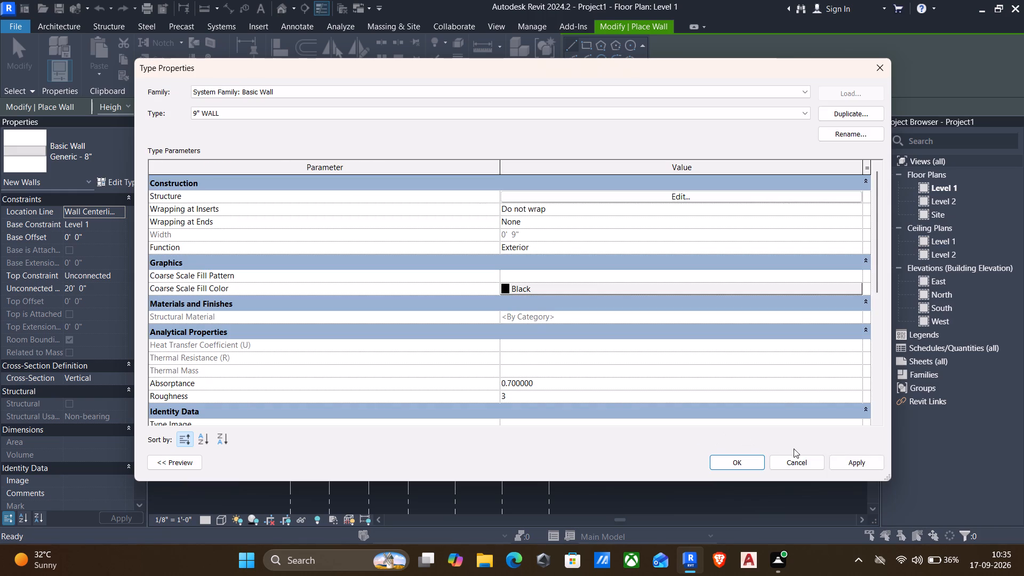
{"action": "left_click", "coordinate": [852, 461]}
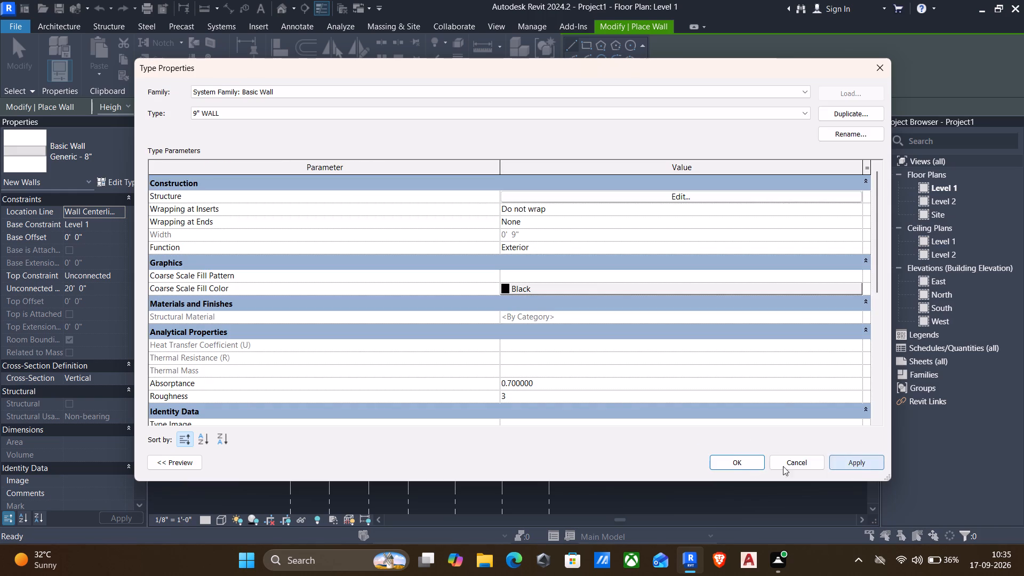
{"action": "left_click", "coordinate": [736, 460]}
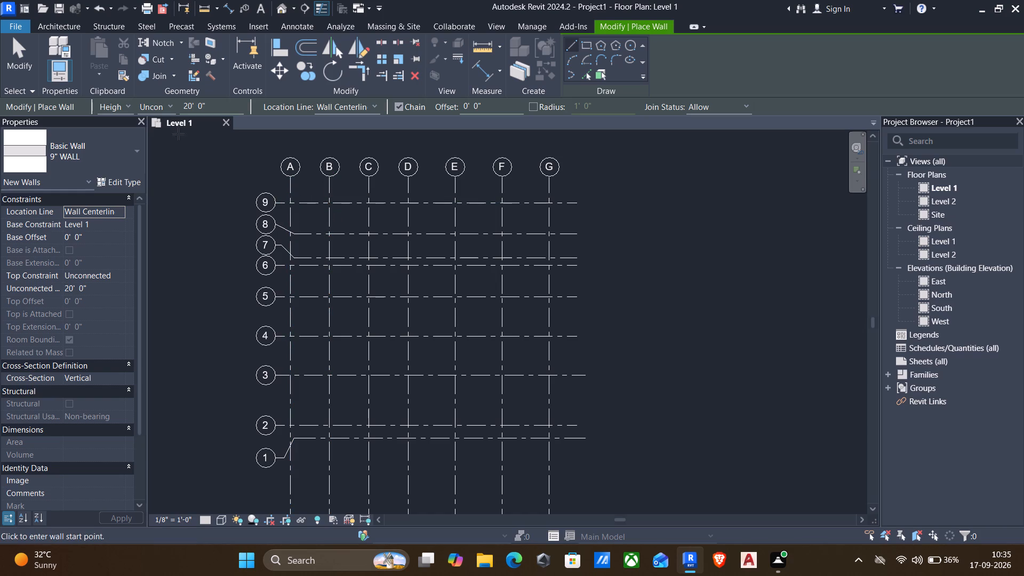
Draw 9" WALL walls up to Level 2 along grid 9 from A to G, continuing south along grid G to grid 1.
{"action": "left_click", "coordinate": [169, 105]}
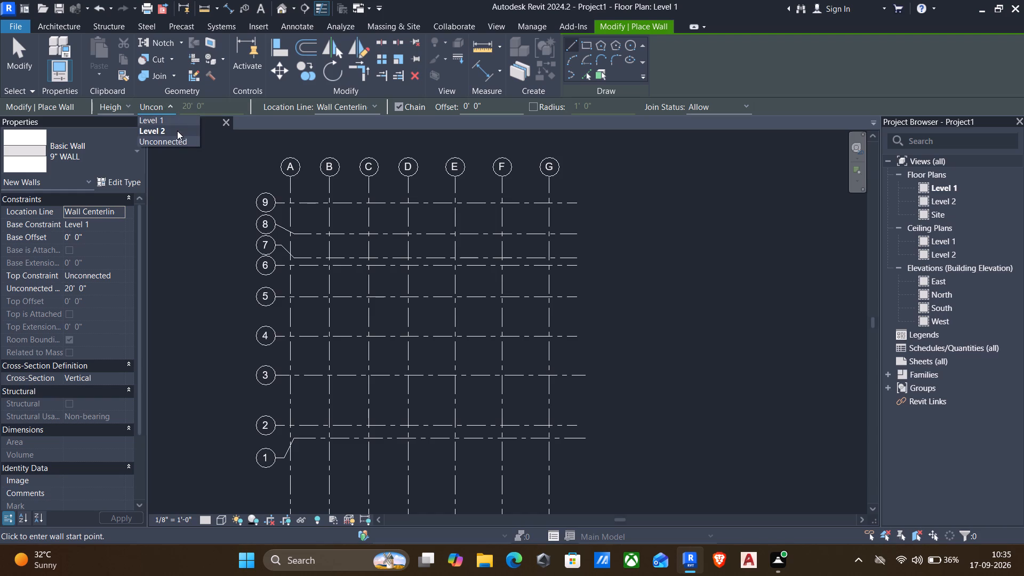
{"action": "left_click", "coordinate": [172, 131]}
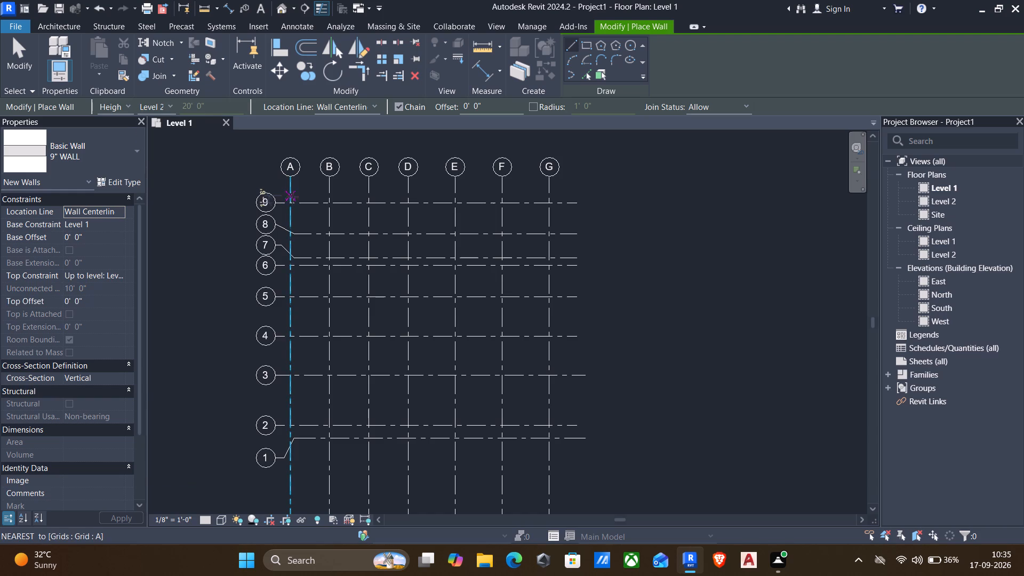
{"action": "left_click", "coordinate": [292, 198]}
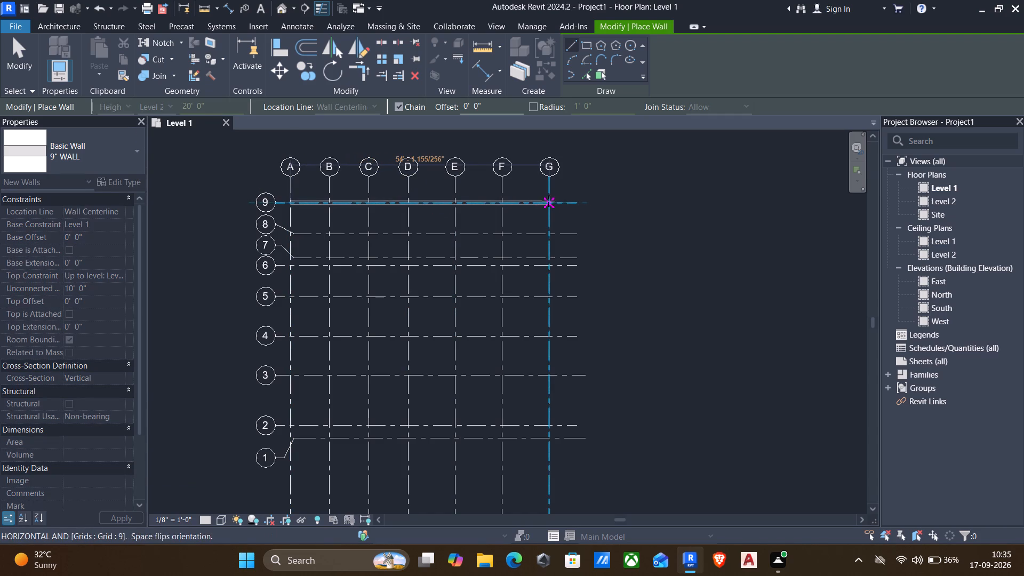
{"action": "left_click", "coordinate": [549, 201]}
{"action": "middle_click_drag", "start_coordinate": [556, 285], "coordinate": [545, 254]}
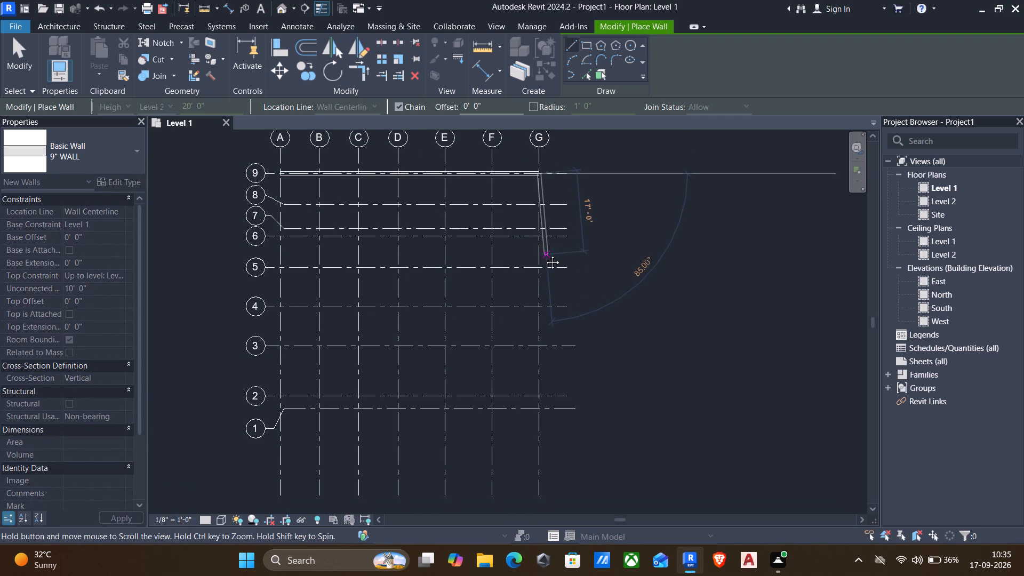
{"action": "middle_click_drag", "start_coordinate": [545, 254], "coordinate": [541, 254]}
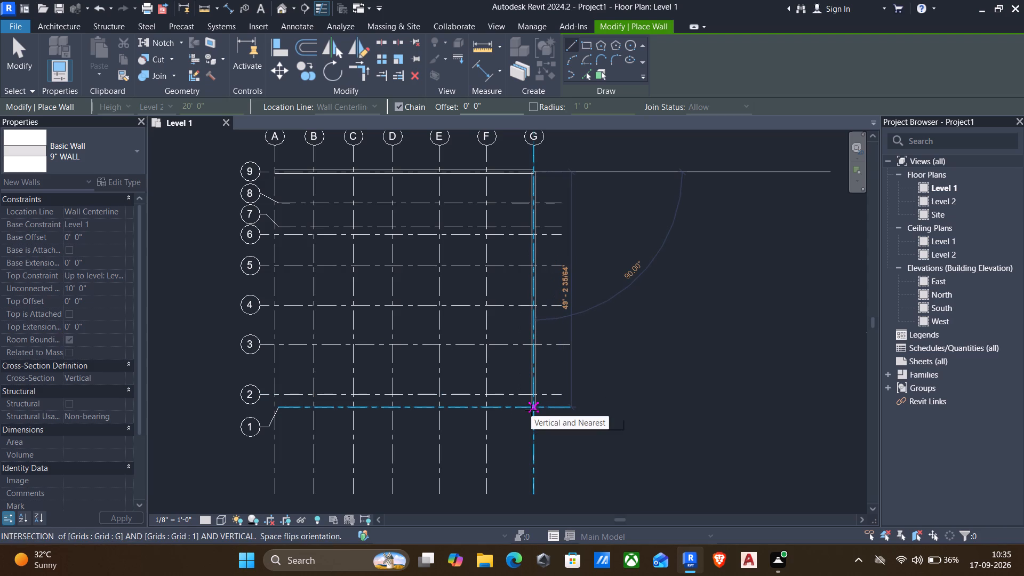
{"action": "left_click", "coordinate": [531, 410]}
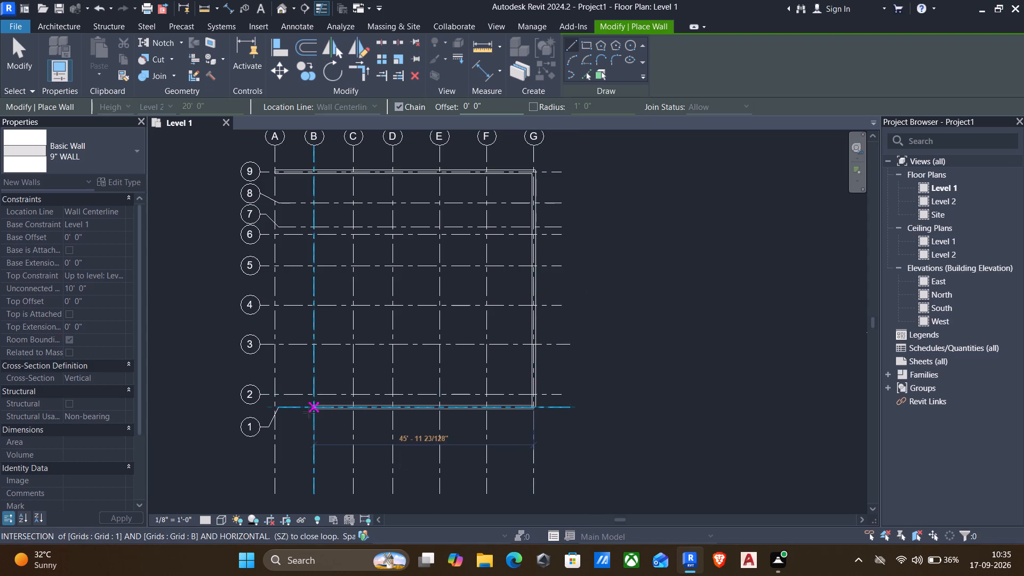
{"action": "key", "text": "Escape"}
{"action": "key", "text": "Escape"}
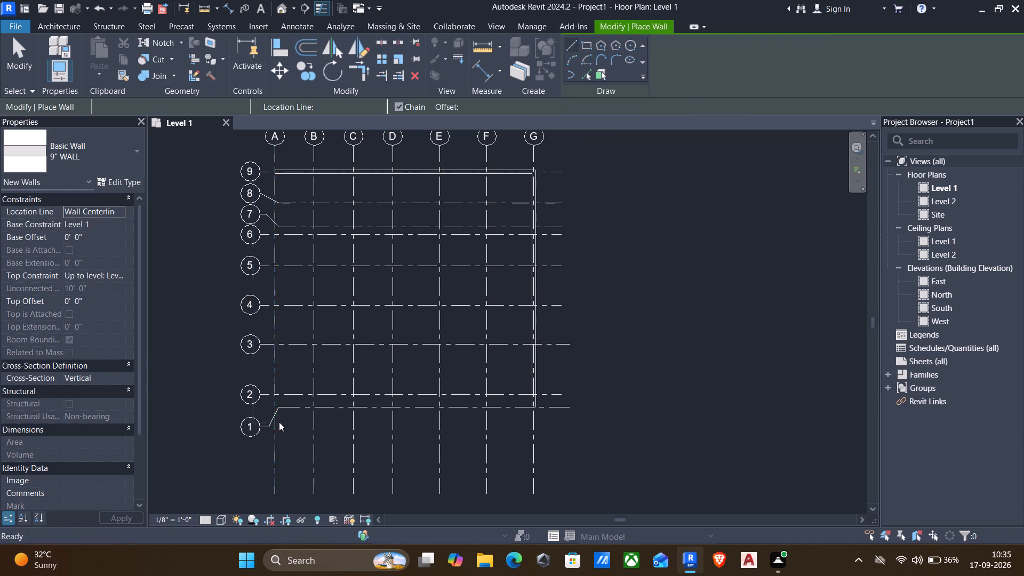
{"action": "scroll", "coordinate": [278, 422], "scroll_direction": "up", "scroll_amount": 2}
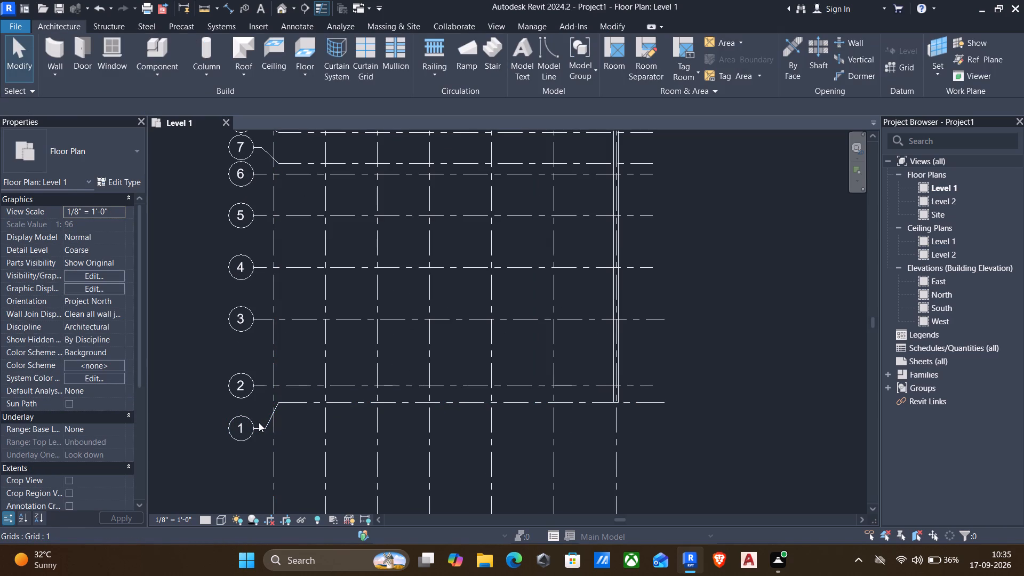
Reshape the bubble elbow of grid 1 so its leader bends west of grid A, closer to the bubble.
{"action": "left_click", "coordinate": [263, 424]}
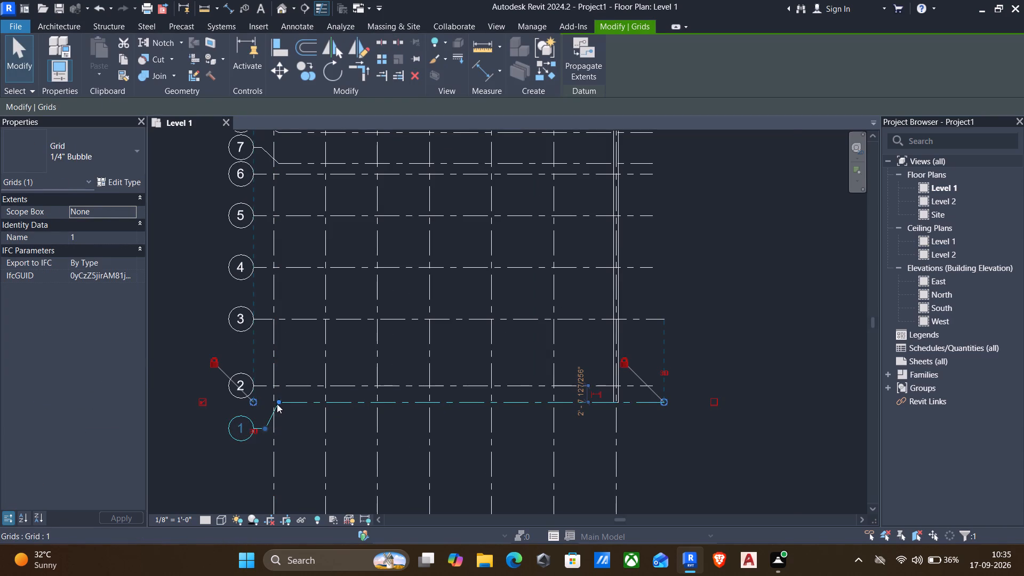
{"action": "scroll", "coordinate": [277, 402], "scroll_direction": "up", "scroll_amount": 3}
{"action": "left_click_drag", "start_coordinate": [277, 402], "coordinate": [269, 410]}
{"action": "key", "text": "Escape"}
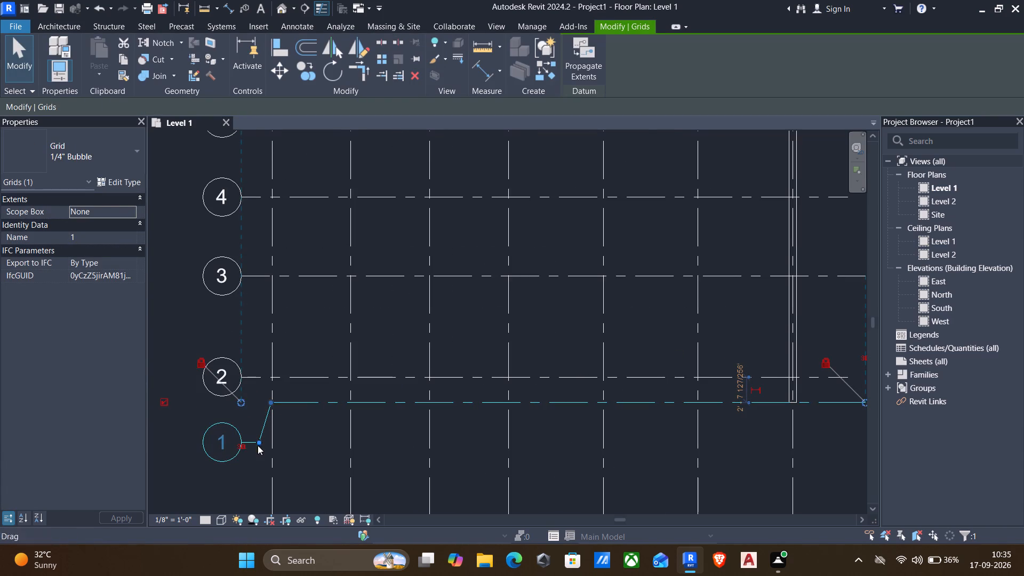
{"action": "left_click", "coordinate": [302, 404]}
{"action": "left_click_drag", "start_coordinate": [257, 443], "coordinate": [217, 433]}
{"action": "left_click_drag", "start_coordinate": [268, 400], "coordinate": [262, 406]}
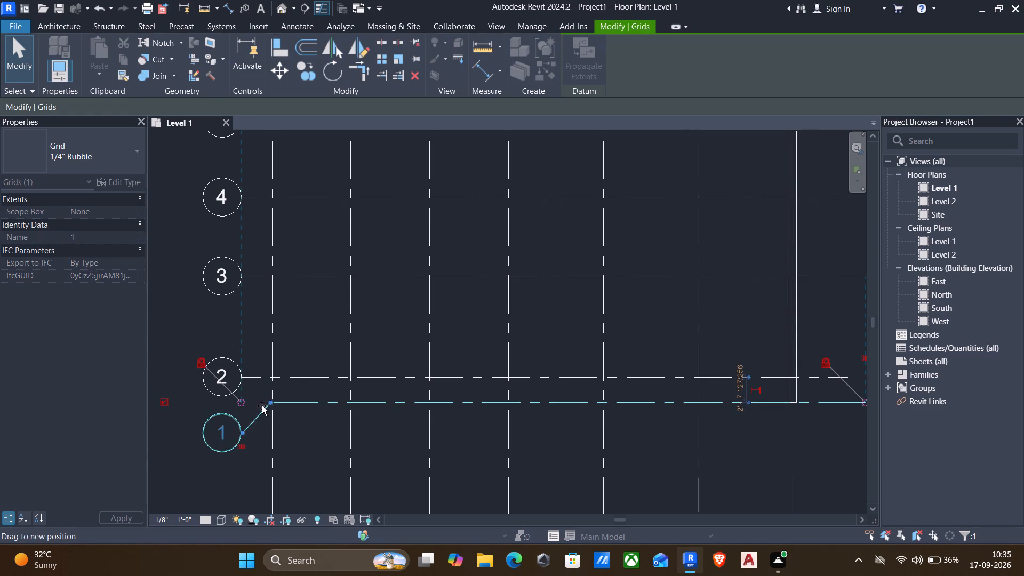
{"action": "left_click_drag", "start_coordinate": [262, 406], "coordinate": [247, 415]}
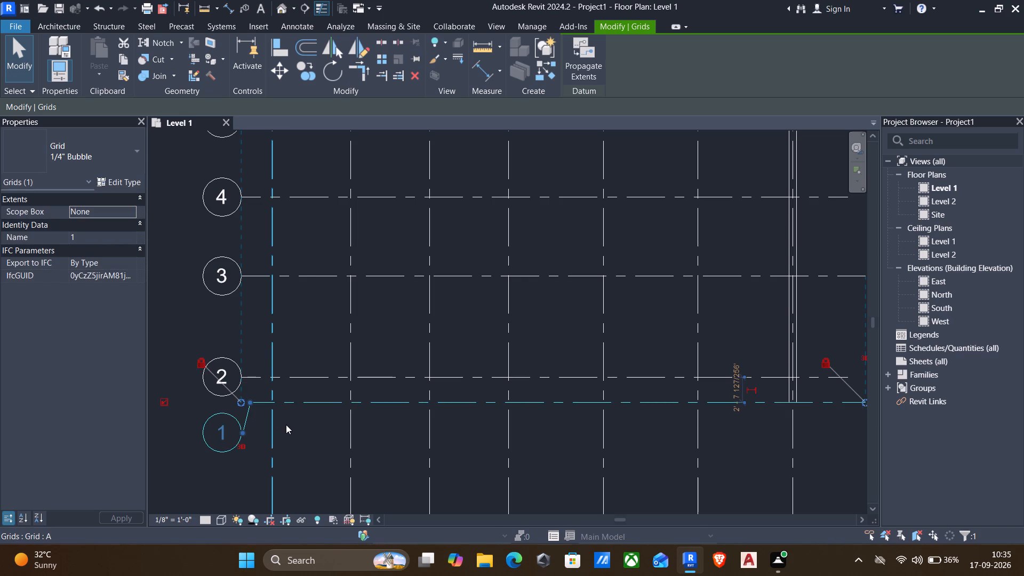
{"action": "scroll", "coordinate": [301, 422], "scroll_direction": "down", "scroll_amount": 2}
{"action": "middle_click_drag", "start_coordinate": [455, 412], "coordinate": [409, 387]}
{"action": "key", "text": "Escape"}
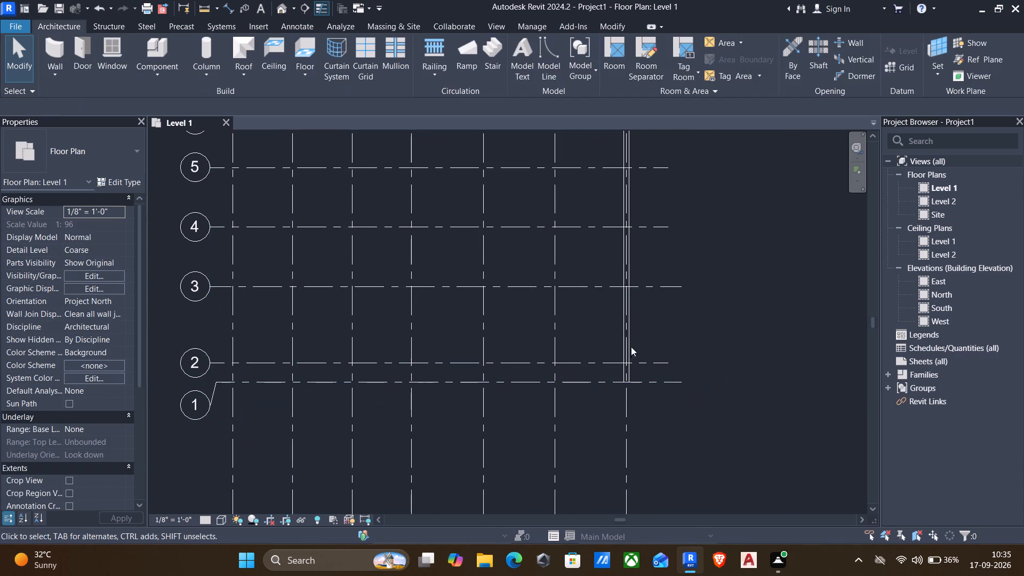
Create a similar wall to the grid G wall and draw it along grid 1 from G to A, continuing north along grid A to grid 9.
{"action": "left_click", "coordinate": [628, 332]}
{"action": "type", "text": "CS"}
{"action": "left_click_drag", "start_coordinate": [628, 381], "coordinate": [619, 382]}
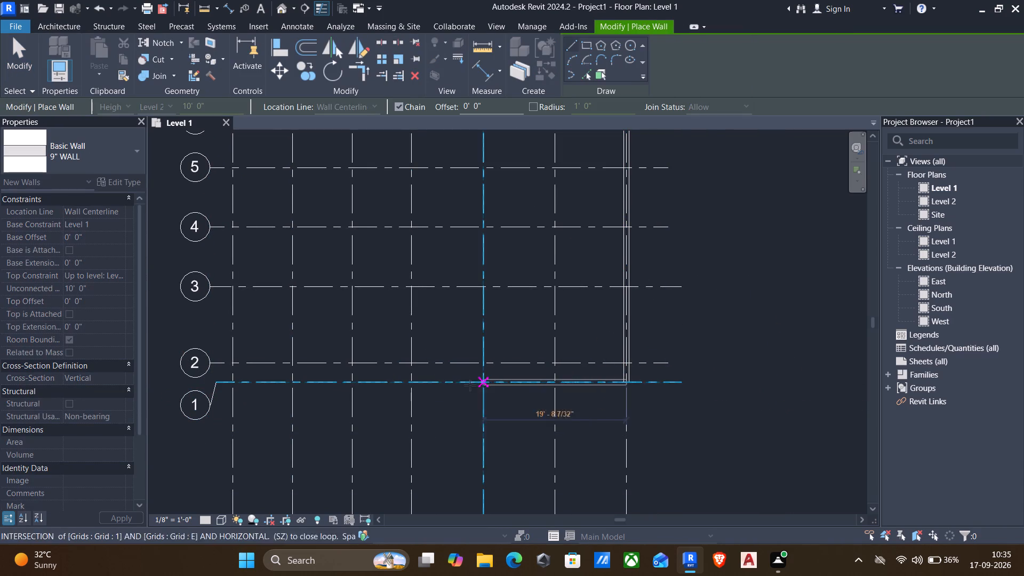
{"action": "left_click", "coordinate": [232, 385]}
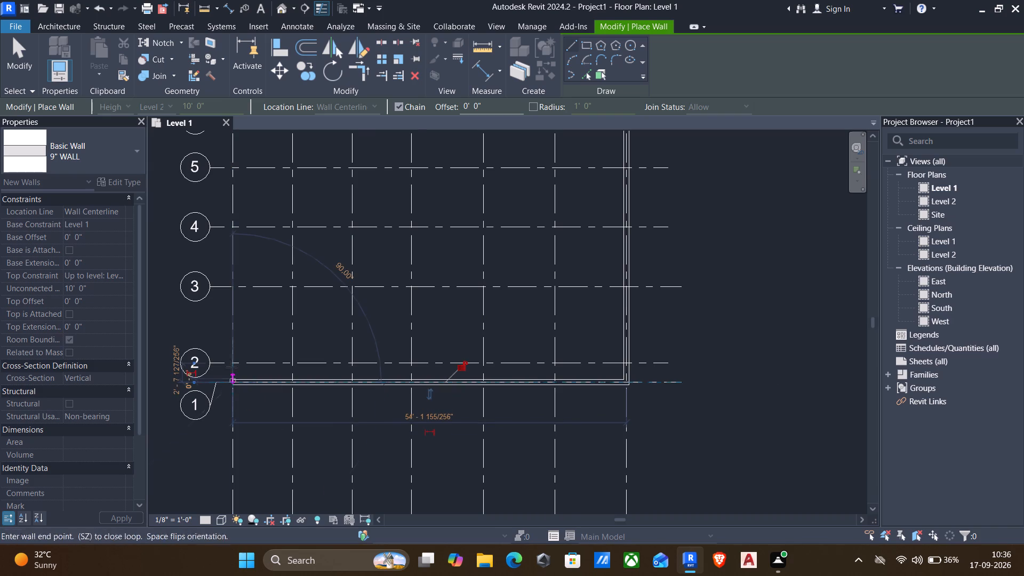
{"action": "middle_click_drag", "start_coordinate": [234, 298], "coordinate": [251, 381]}
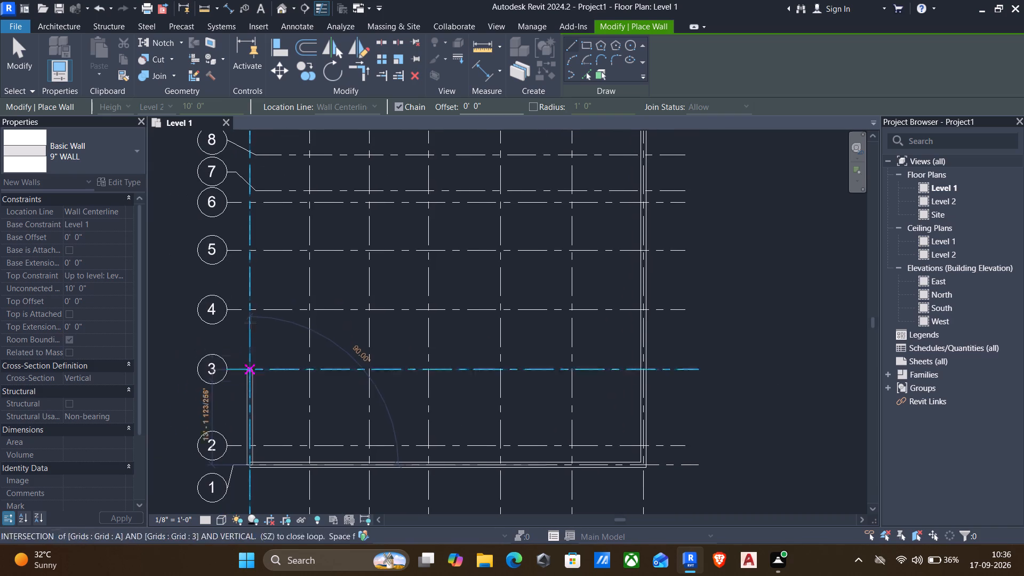
{"action": "middle_click_drag", "start_coordinate": [254, 251], "coordinate": [242, 388]}
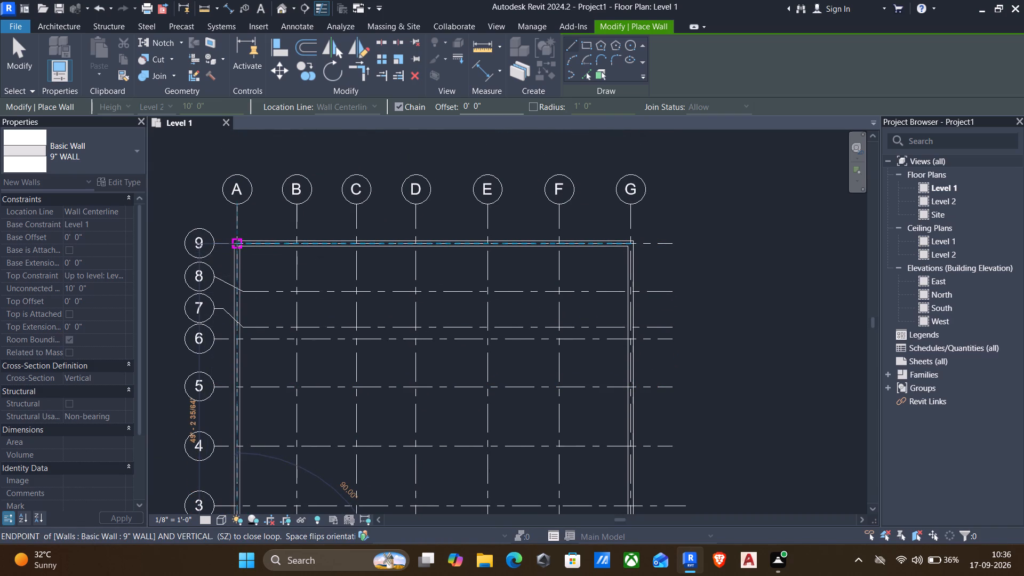
{"action": "left_click", "coordinate": [237, 244]}
Draw interior 9" WALL walls south along grid B from grid 9 to grid 3, continuing east along grid 3 to grid G.
{"action": "scroll", "coordinate": [238, 285], "scroll_direction": "down", "scroll_amount": 3}
{"action": "middle_click_drag", "start_coordinate": [270, 328], "coordinate": [265, 282]}
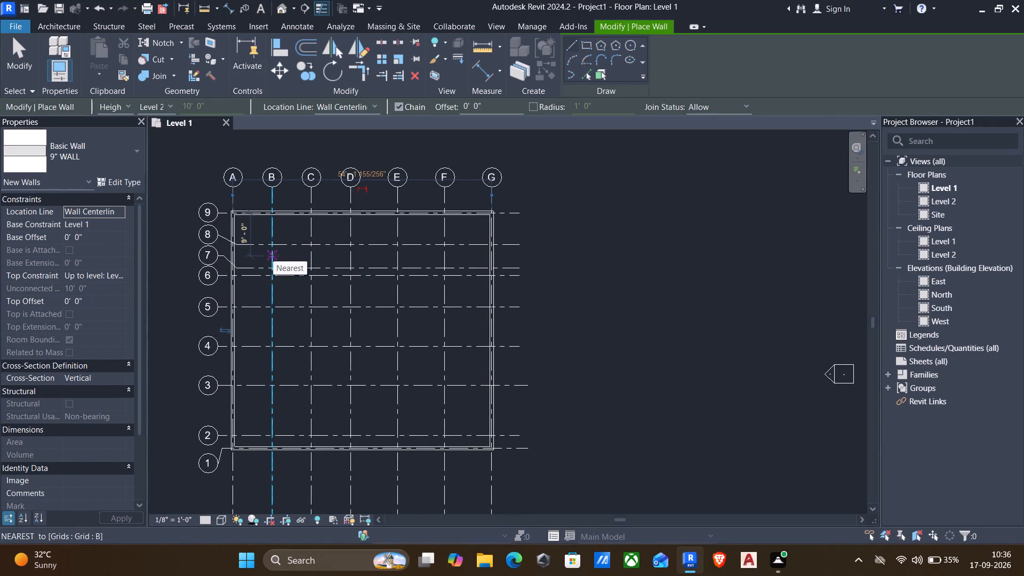
{"action": "left_click", "coordinate": [268, 216]}
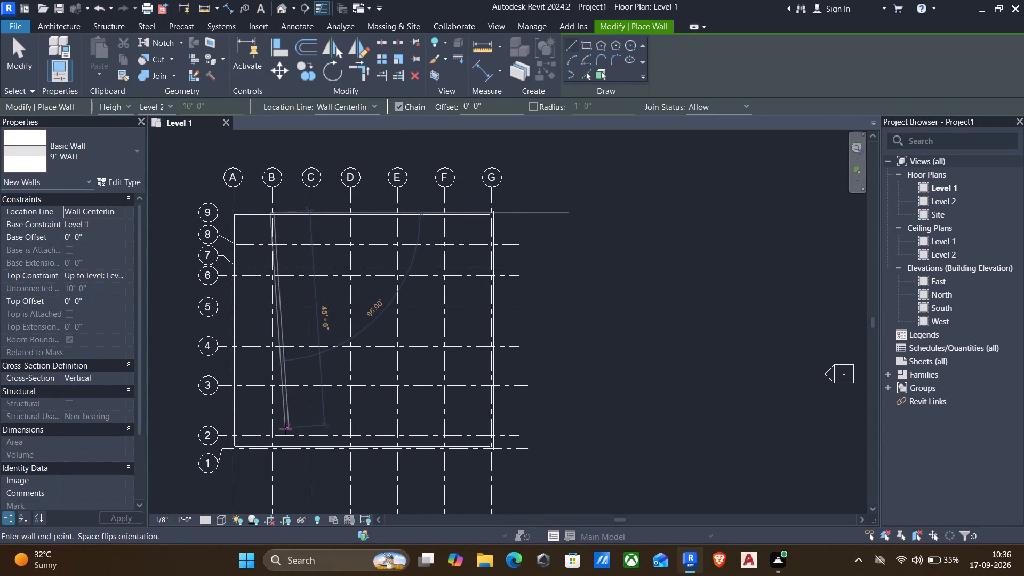
{"action": "middle_click_drag", "start_coordinate": [284, 427], "coordinate": [261, 336]}
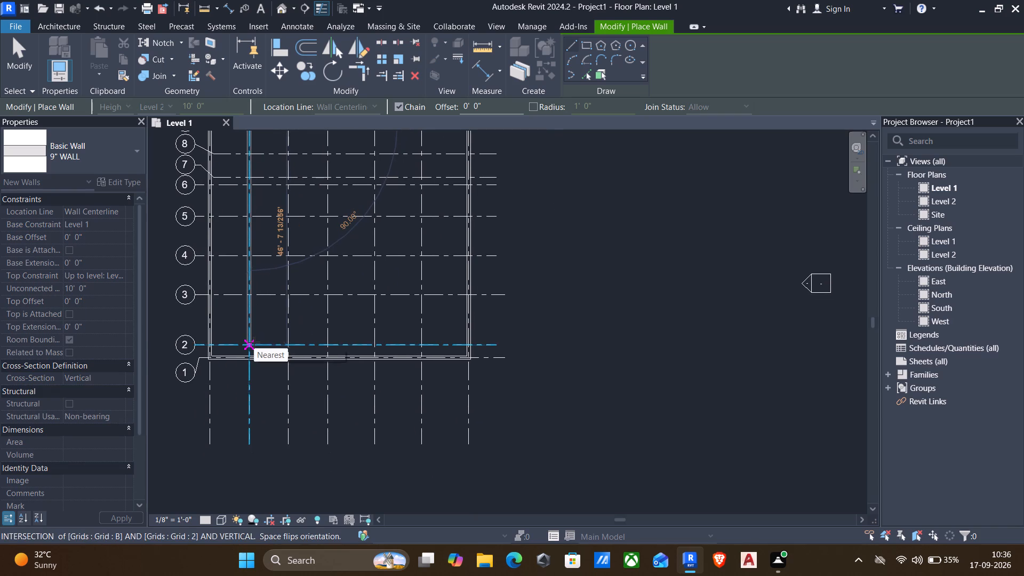
{"action": "left_click", "coordinate": [247, 296]}
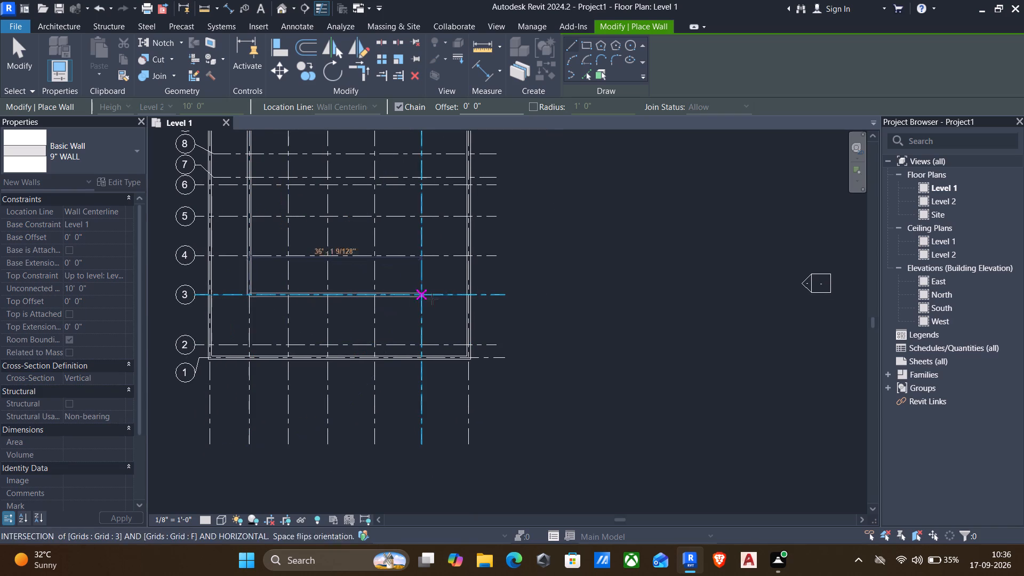
{"action": "left_click", "coordinate": [467, 294]}
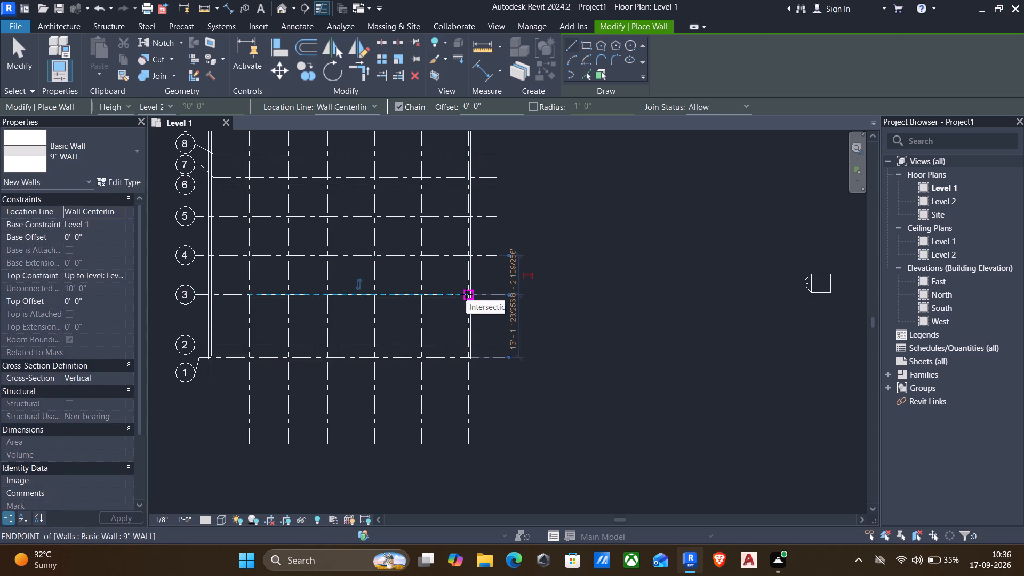
{"action": "key", "text": "Escape"}
Draw a 9" WALL wall along grid 3 from the corner at grid B west to the exterior wall on grid A.
{"action": "scroll", "coordinate": [281, 311], "scroll_direction": "down", "scroll_amount": 1}
{"action": "middle_click_drag", "start_coordinate": [281, 311], "coordinate": [275, 330]}
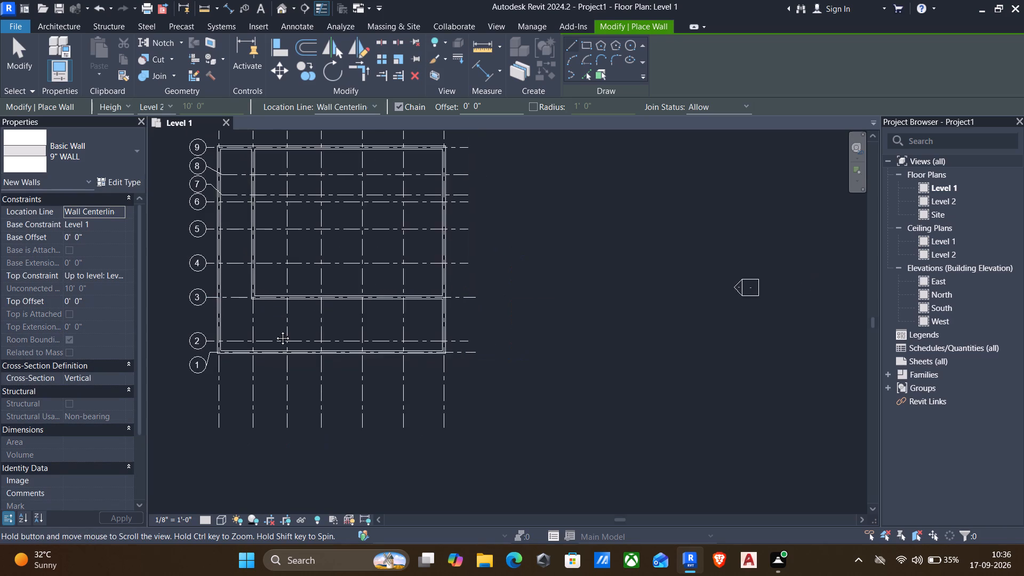
{"action": "middle_click_drag", "start_coordinate": [275, 330], "coordinate": [370, 377]}
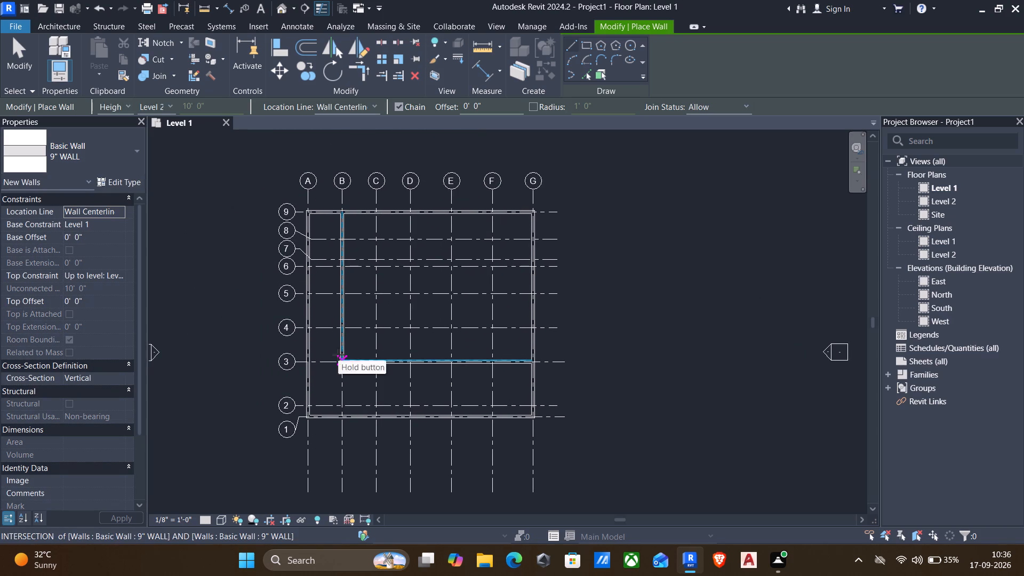
{"action": "scroll", "coordinate": [359, 376], "scroll_direction": "up", "scroll_amount": 3}
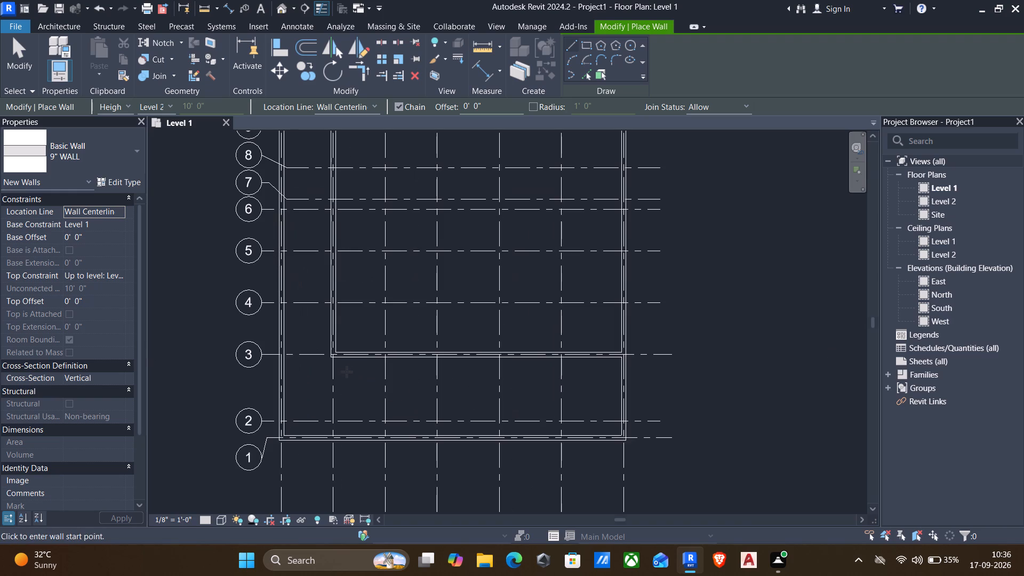
{"action": "scroll", "coordinate": [345, 370], "scroll_direction": "up", "scroll_amount": 3}
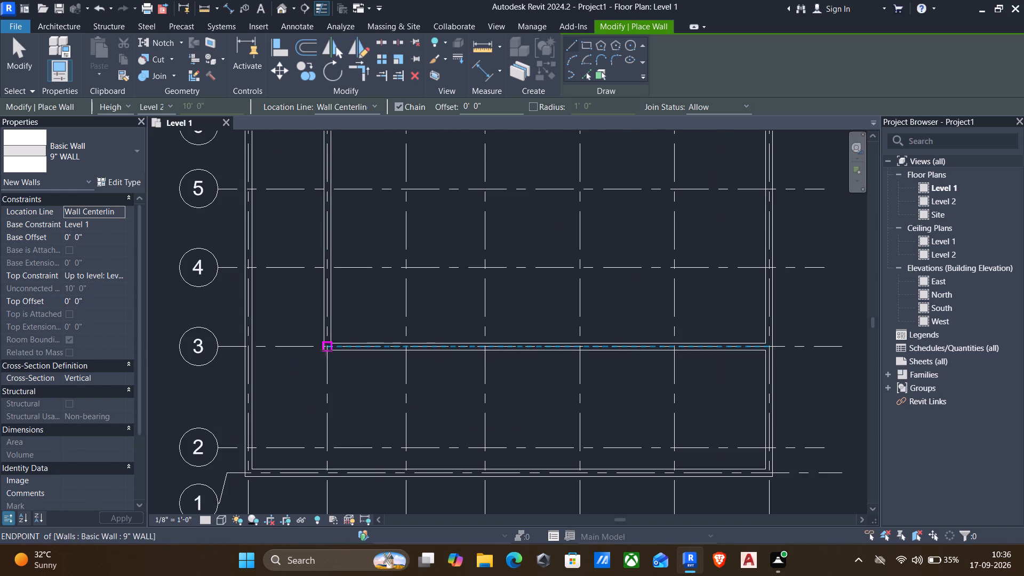
{"action": "left_click", "coordinate": [326, 350]}
{"action": "left_click", "coordinate": [249, 348]}
{"action": "key", "text": "Escape"}
Start a 9" WALL wall at the intersection of grids 3 and E, running south along grid E.
{"action": "scroll", "coordinate": [331, 371], "scroll_direction": "down", "scroll_amount": 2}
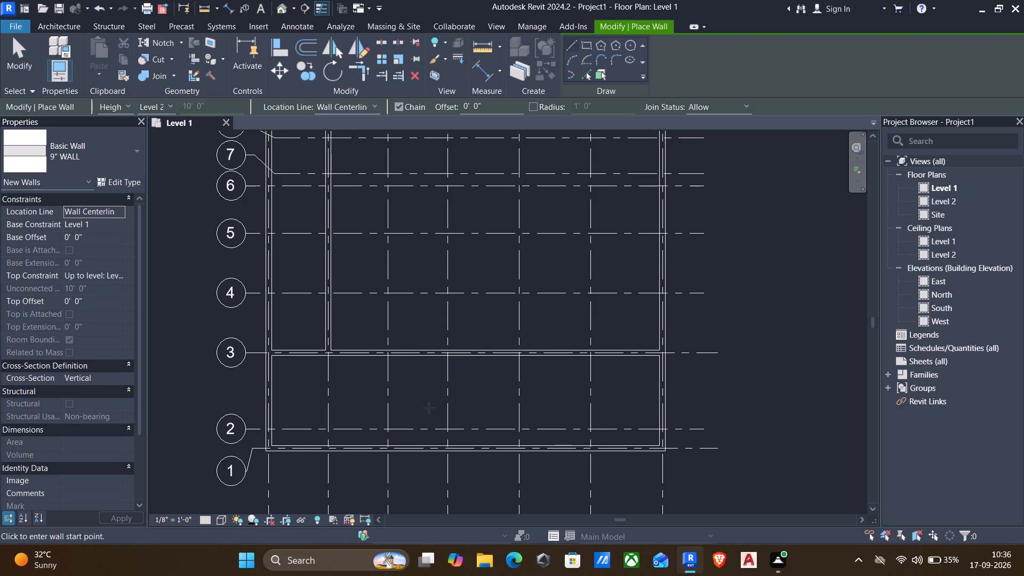
{"action": "middle_click_drag", "start_coordinate": [494, 416], "coordinate": [432, 298]}
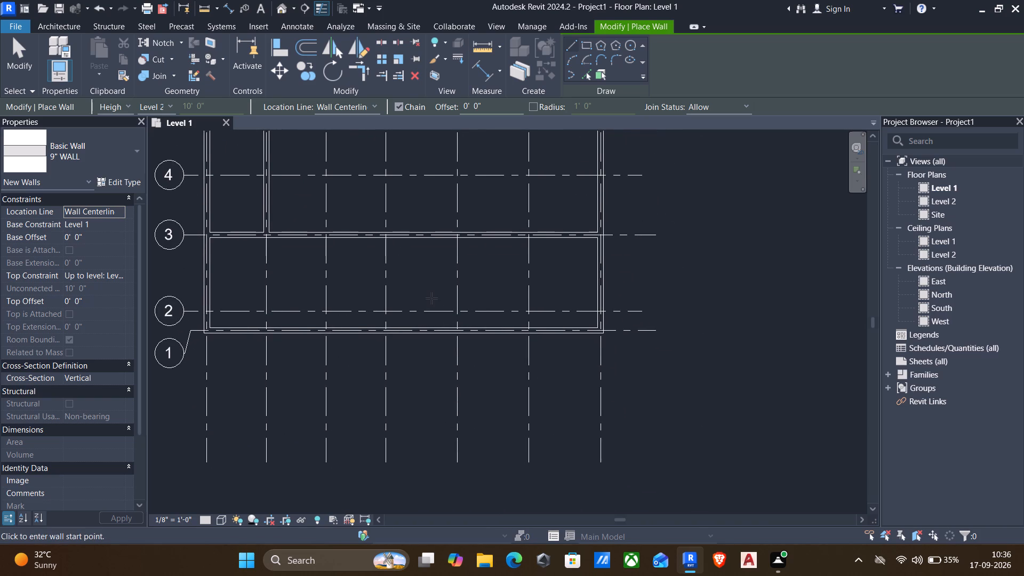
{"action": "middle_click_drag", "start_coordinate": [230, 220], "coordinate": [220, 250]}
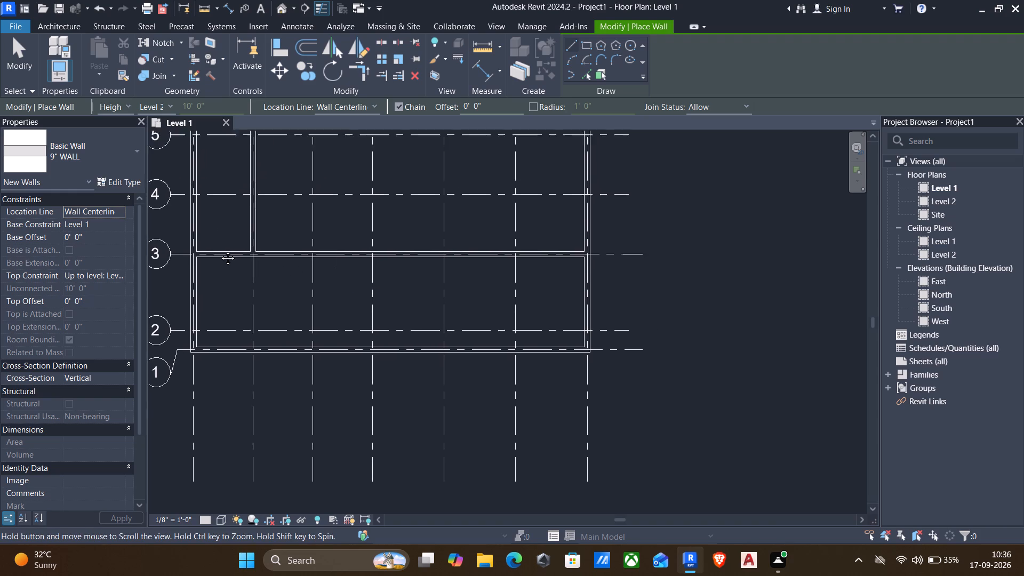
{"action": "middle_click_drag", "start_coordinate": [220, 250], "coordinate": [334, 414]}
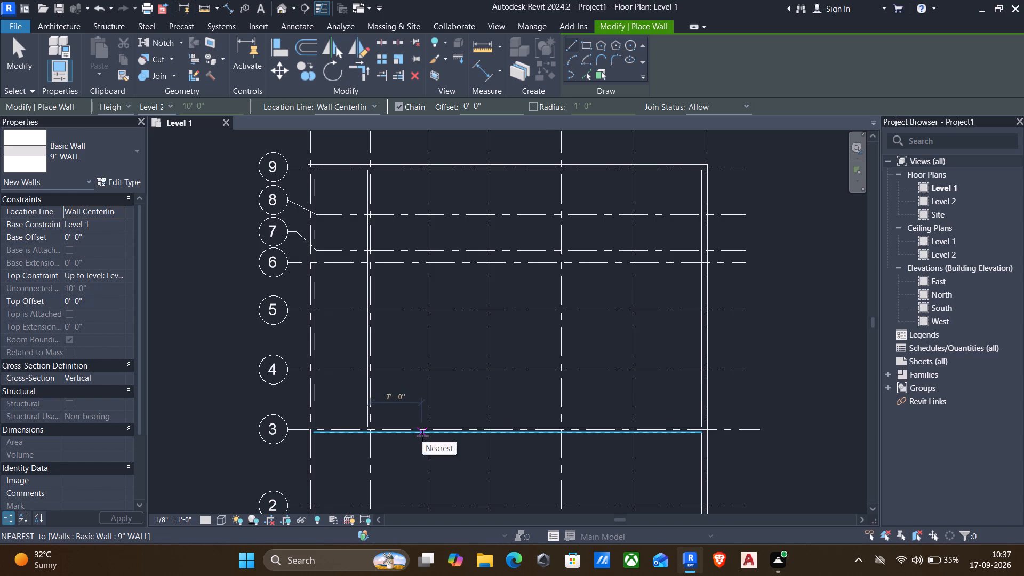
{"action": "scroll", "coordinate": [439, 380], "scroll_direction": "down", "scroll_amount": 2}
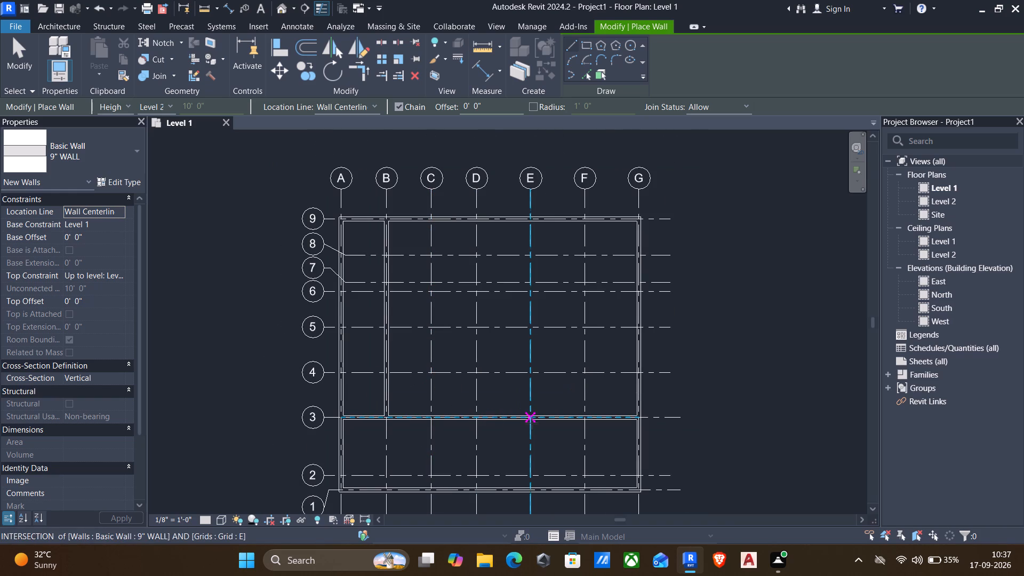
{"action": "left_click", "coordinate": [531, 420]}
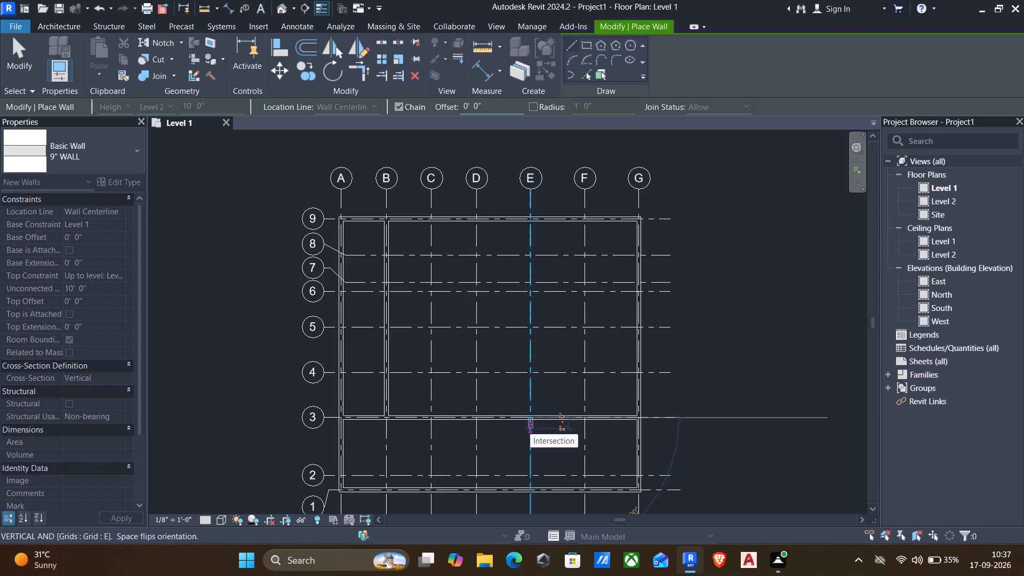
{"action": "middle_click_drag", "start_coordinate": [533, 461], "coordinate": [523, 351]}
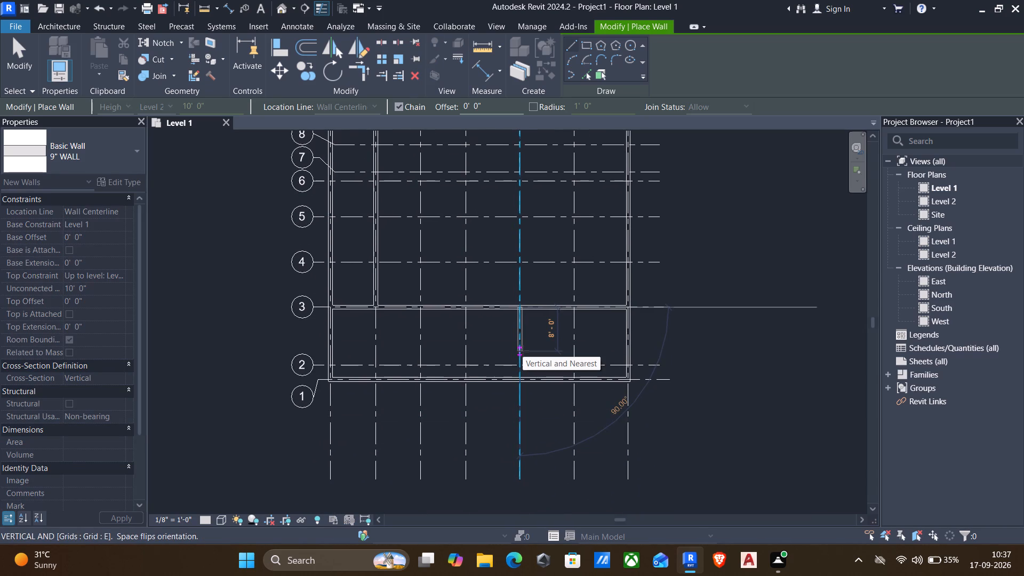
{"action": "scroll", "coordinate": [523, 351], "scroll_direction": "down", "scroll_amount": 1}
{"action": "middle_click_drag", "start_coordinate": [523, 351], "coordinate": [490, 399]}
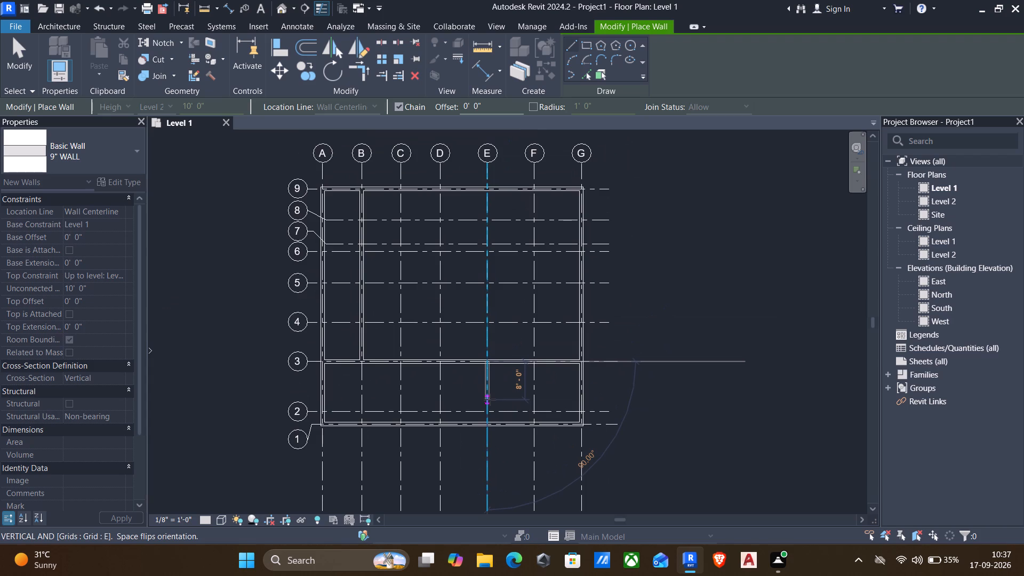
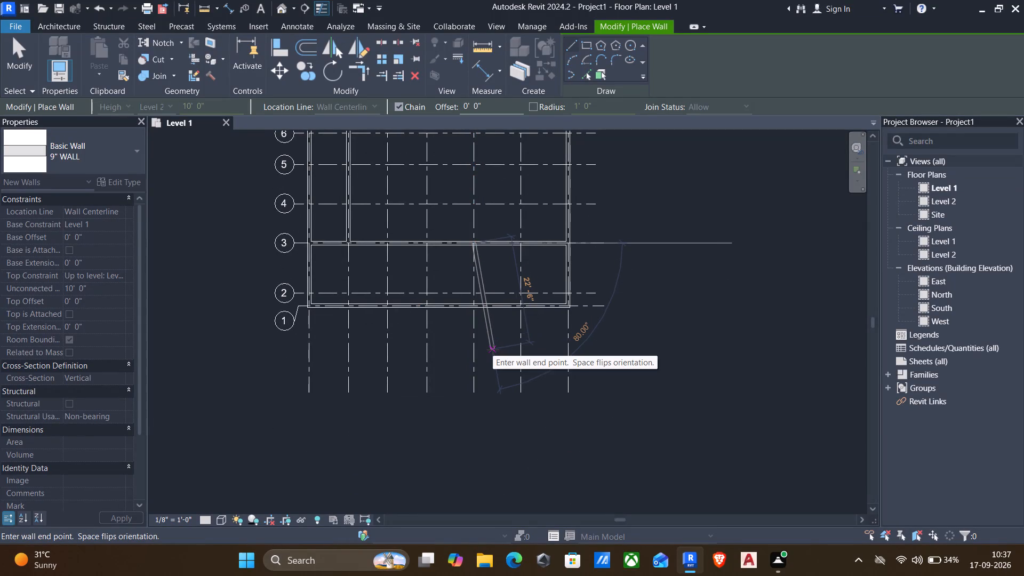
Draw 9" WALL walls along grid 2 from the exterior wall on grid A to grid C, continuing north along grid C to grid 3.
{"action": "key", "text": "Escape"}
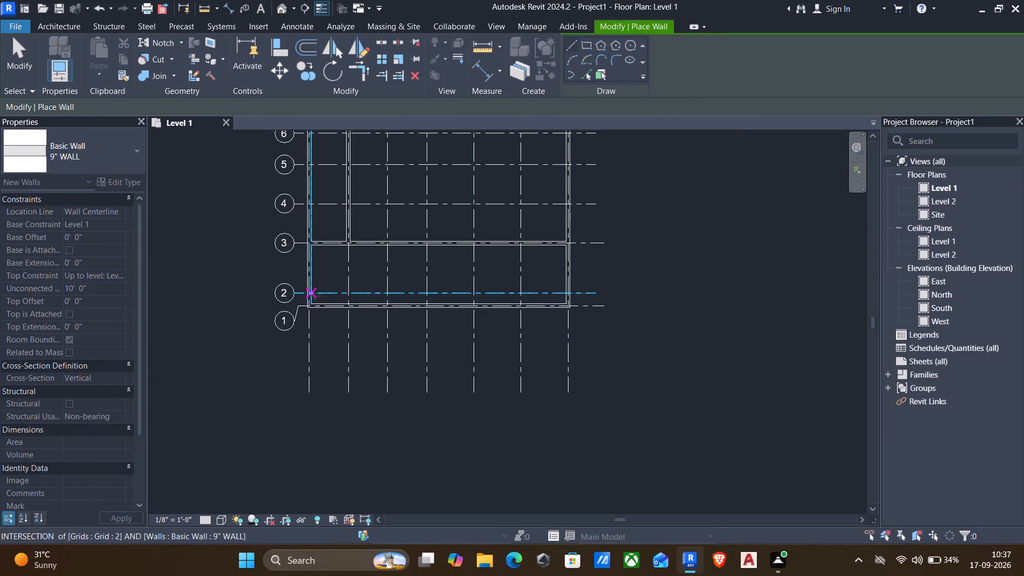
{"action": "left_click_drag", "start_coordinate": [315, 290], "coordinate": [324, 293]}
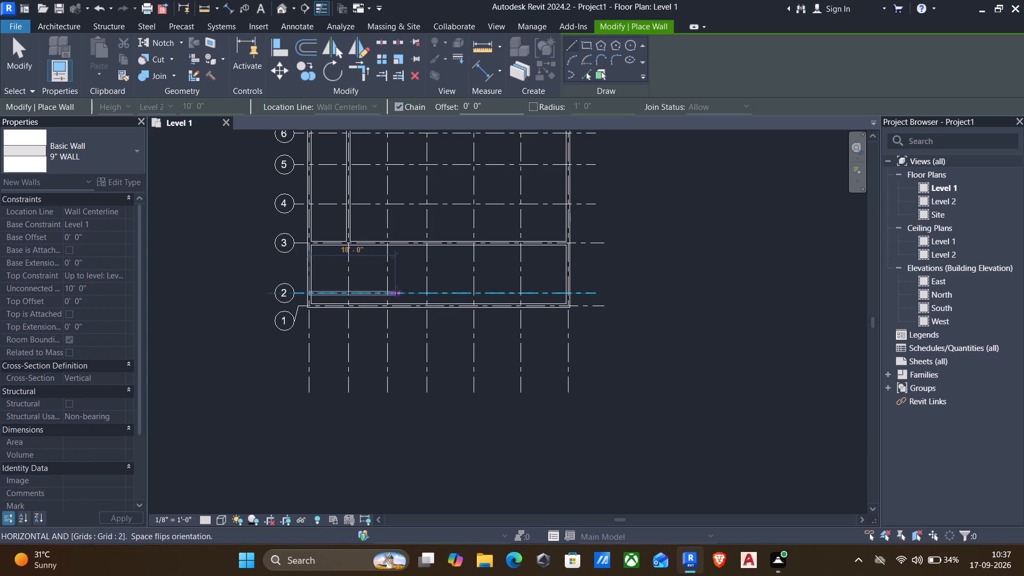
{"action": "middle_click_drag", "start_coordinate": [374, 301], "coordinate": [382, 391]}
{"action": "scroll", "coordinate": [396, 391], "scroll_direction": "down", "scroll_amount": 1}
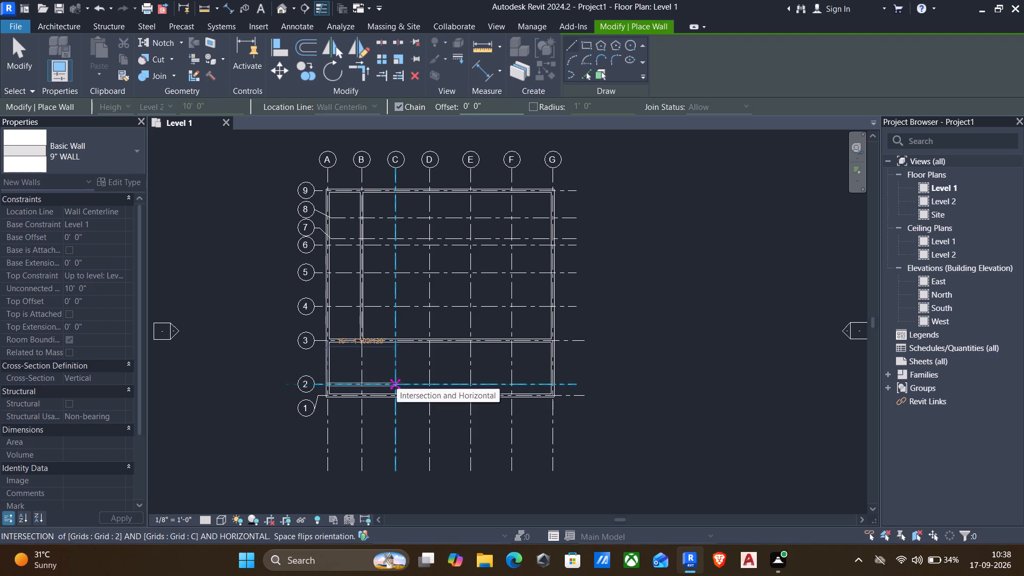
{"action": "left_click", "coordinate": [397, 383]}
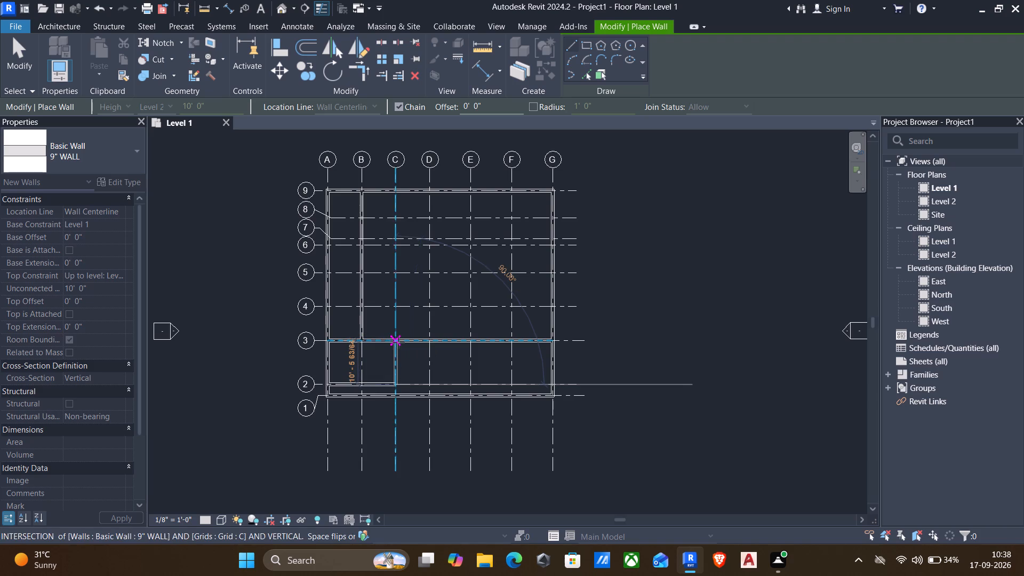
{"action": "left_click", "coordinate": [398, 342]}
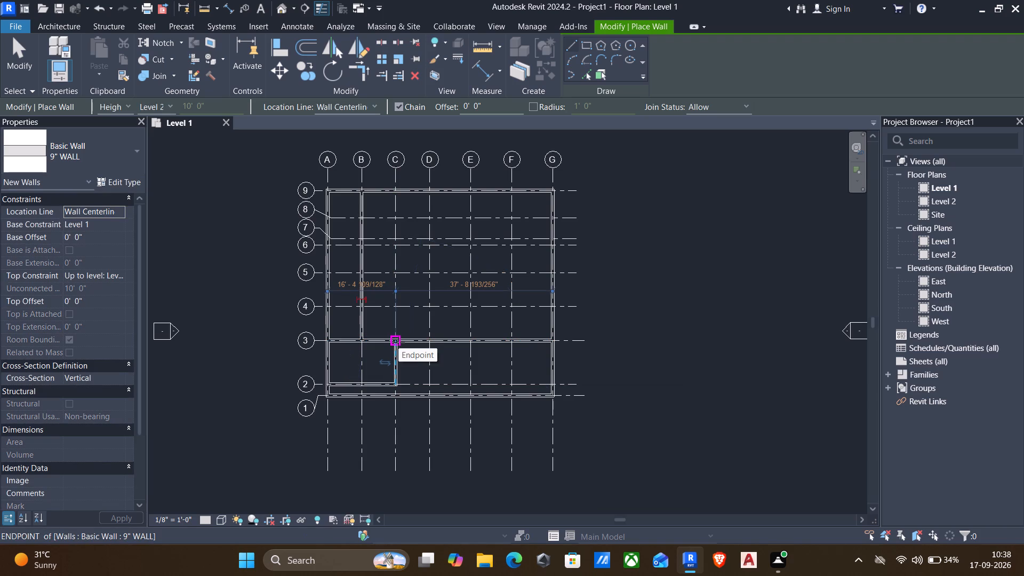
{"action": "key", "text": "Escape"}
{"action": "left_click", "coordinate": [398, 387]}
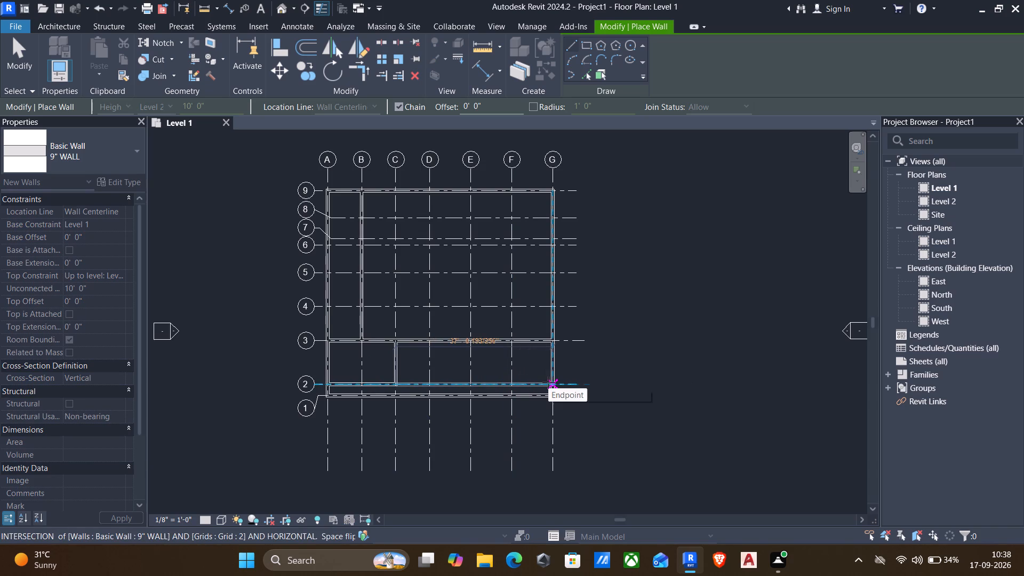
{"action": "key", "text": "Escape"}
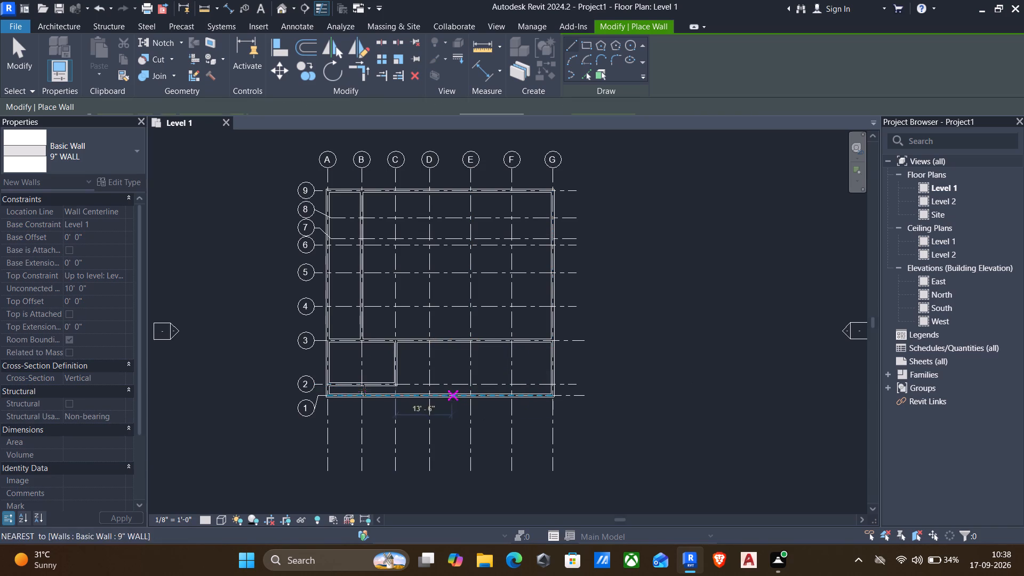
{"action": "key", "text": "Escape"}
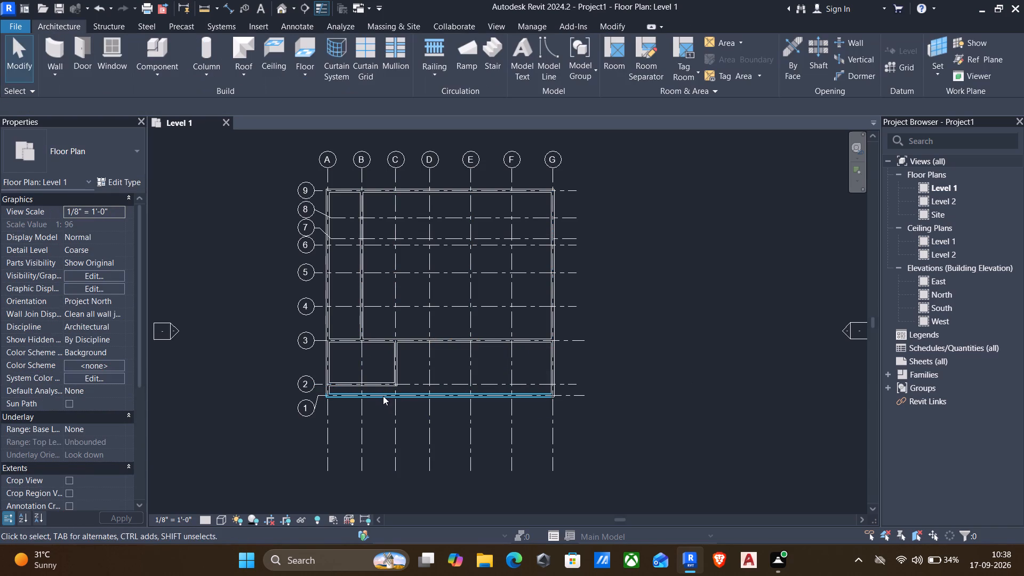
Trim the grid 1 wall and the grid C wall to a corner, keeping the grid 1 portion east of grid C.
{"action": "type", "text": "TR"}
{"action": "left_click", "coordinate": [422, 395]}
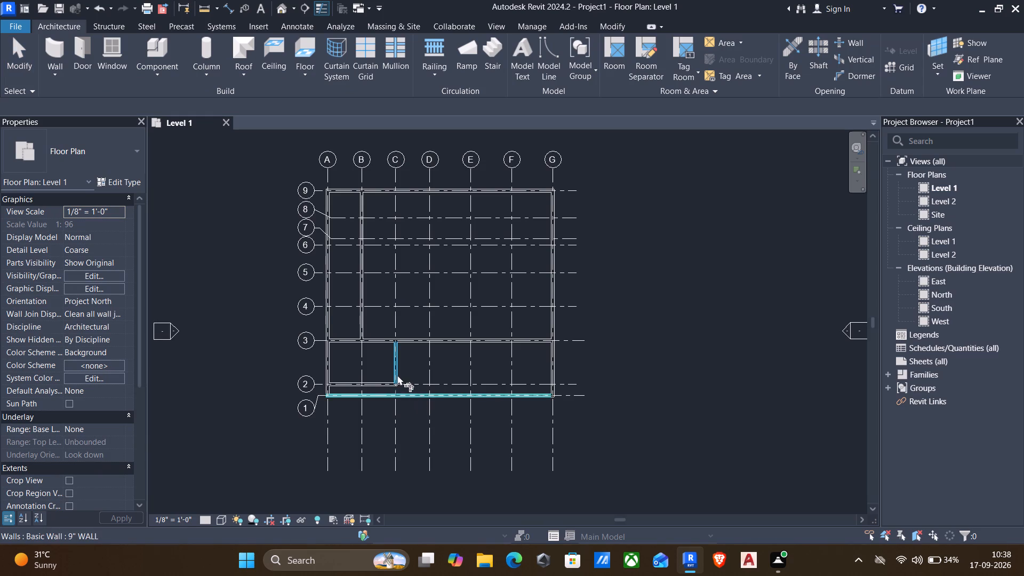
{"action": "left_click", "coordinate": [397, 372]}
{"action": "key", "text": "Escape"}
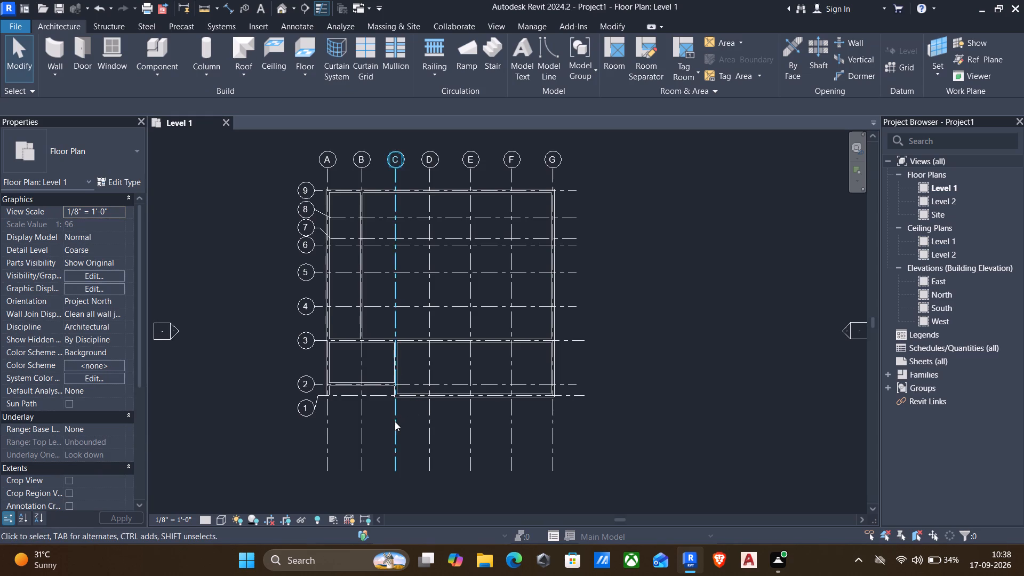
Create a grid line similar to grid C, offset 3500 mm to its east and spanning its full length.
{"action": "scroll", "coordinate": [412, 431], "scroll_direction": "down", "scroll_amount": 1}
{"action": "middle_click_drag", "start_coordinate": [465, 441], "coordinate": [391, 452]}
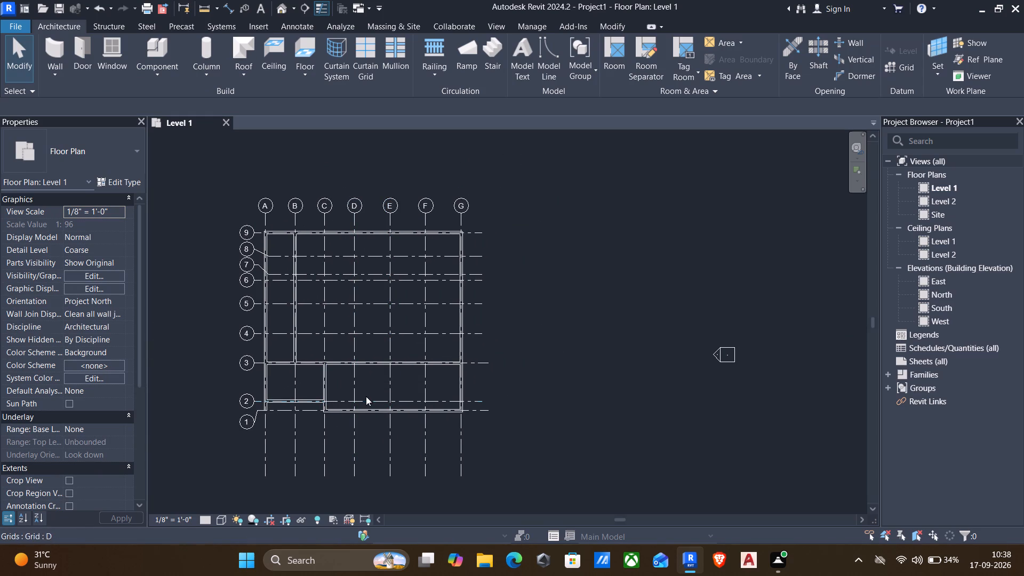
{"action": "middle_click_drag", "start_coordinate": [394, 430], "coordinate": [382, 418]}
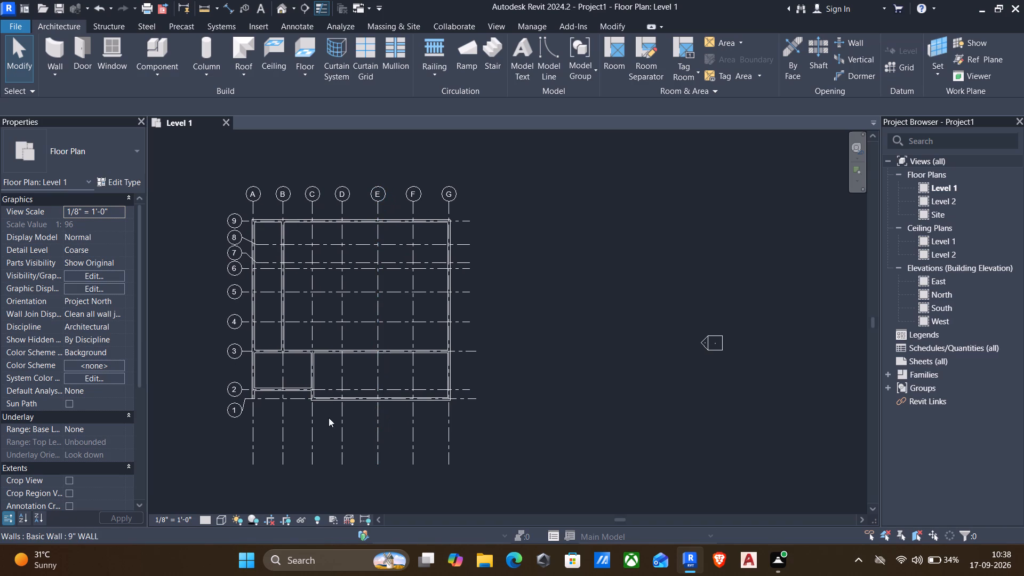
{"action": "scroll", "coordinate": [388, 438], "scroll_direction": "down", "scroll_amount": 1}
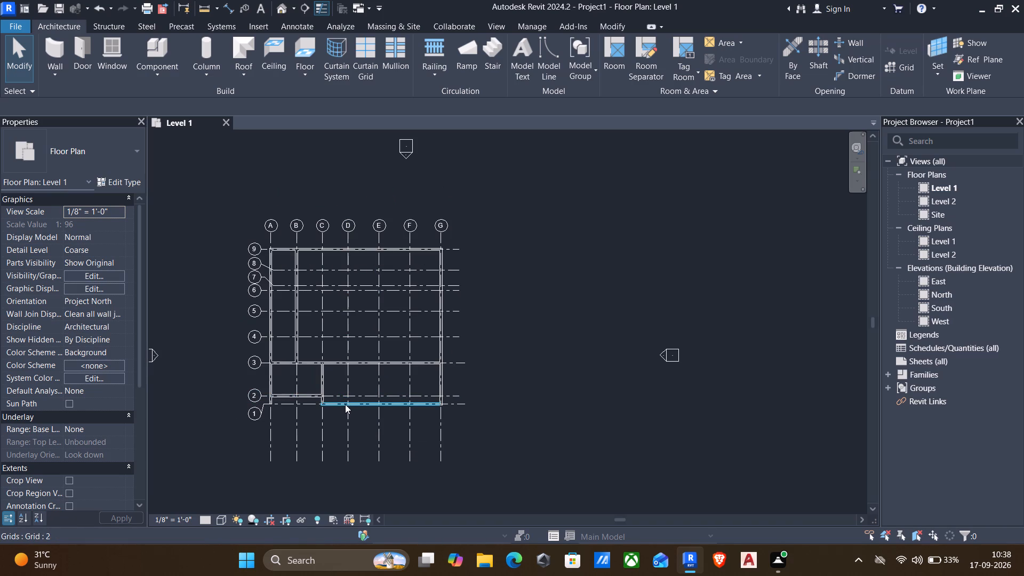
{"action": "left_click", "coordinate": [320, 434]}
{"action": "key", "text": "c"}
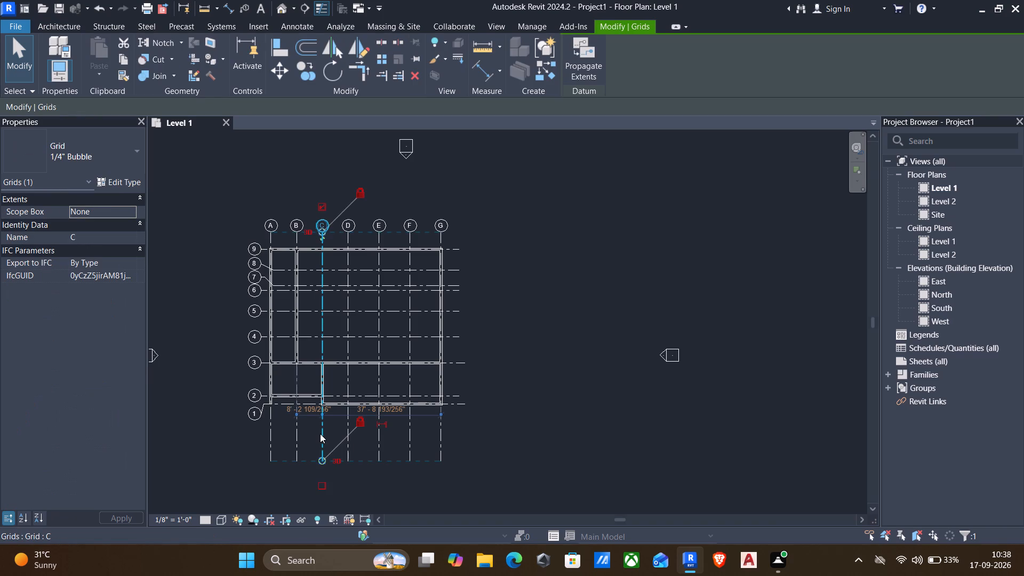
{"action": "key", "text": "s"}
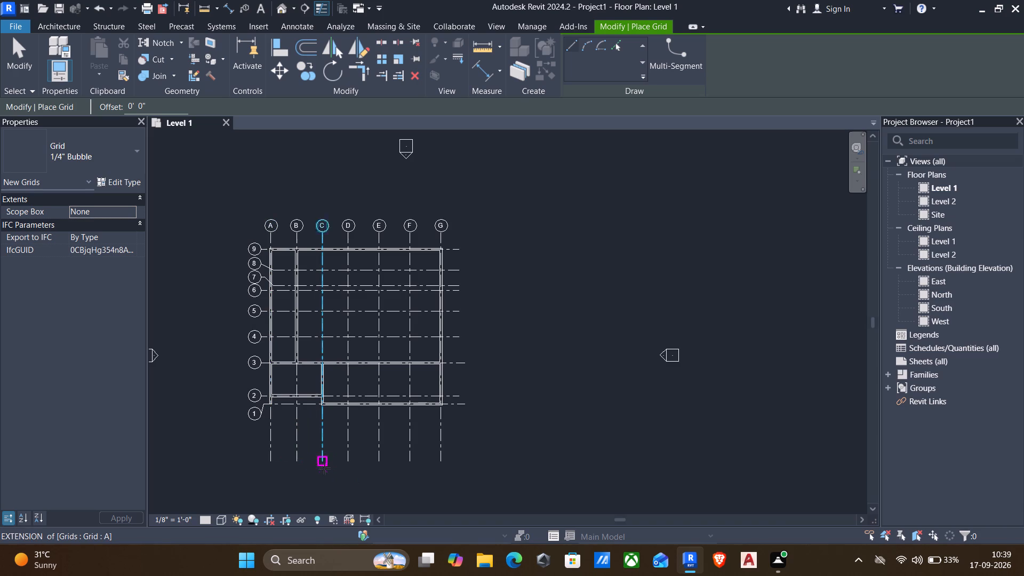
{"action": "left_click_drag", "start_coordinate": [153, 102], "coordinate": [11, 107]}
{"action": "type", "text": "35"}
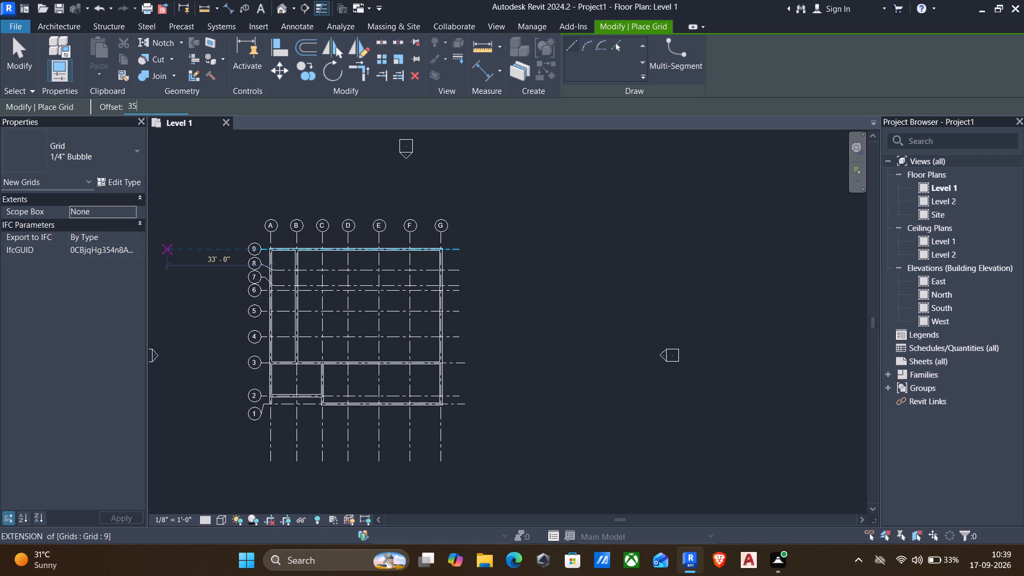
{"action": "type", "text": "00MM"}
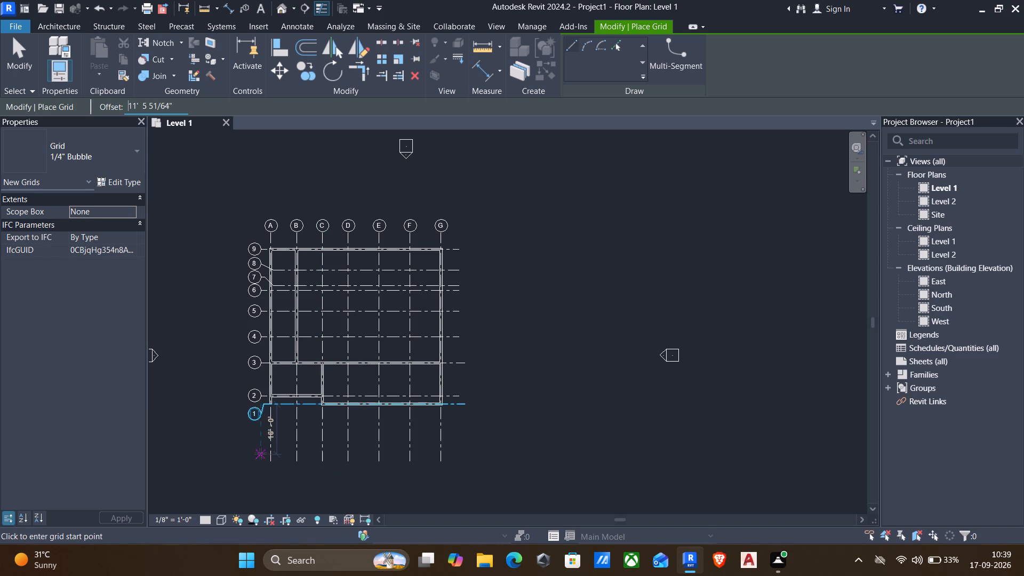
{"action": "left_click", "coordinate": [325, 461]}
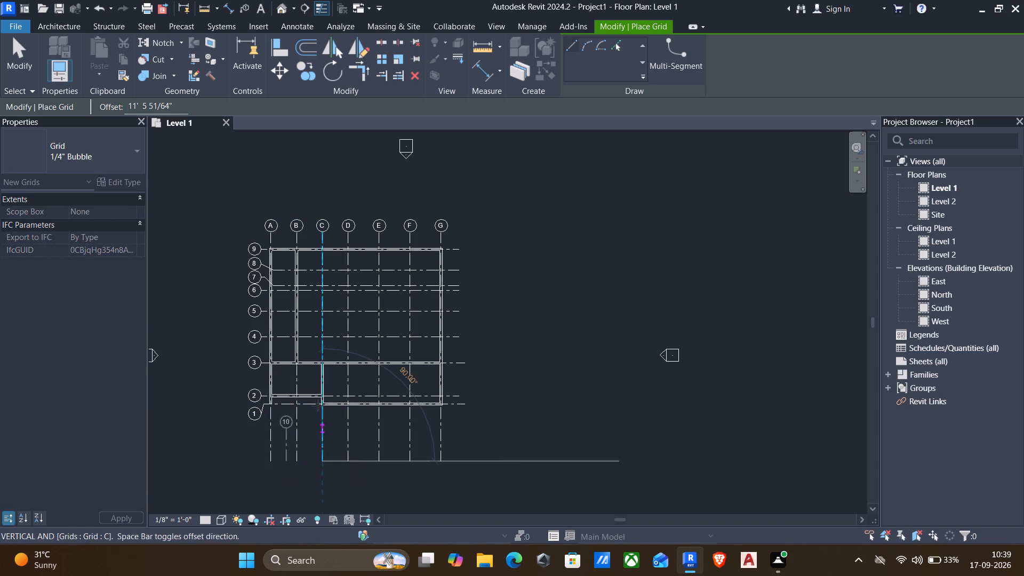
{"action": "key", "text": "space"}
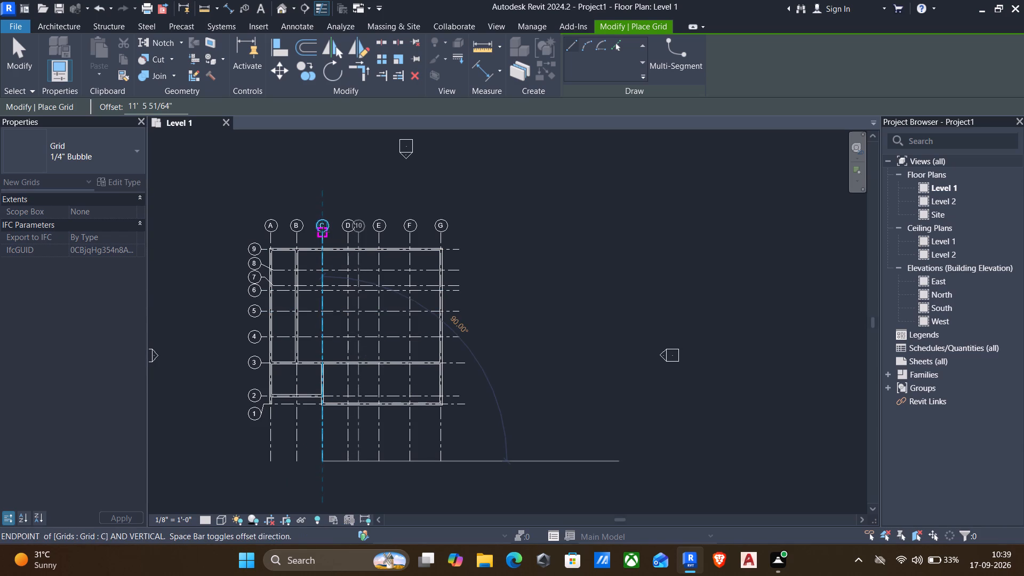
{"action": "left_click", "coordinate": [323, 231]}
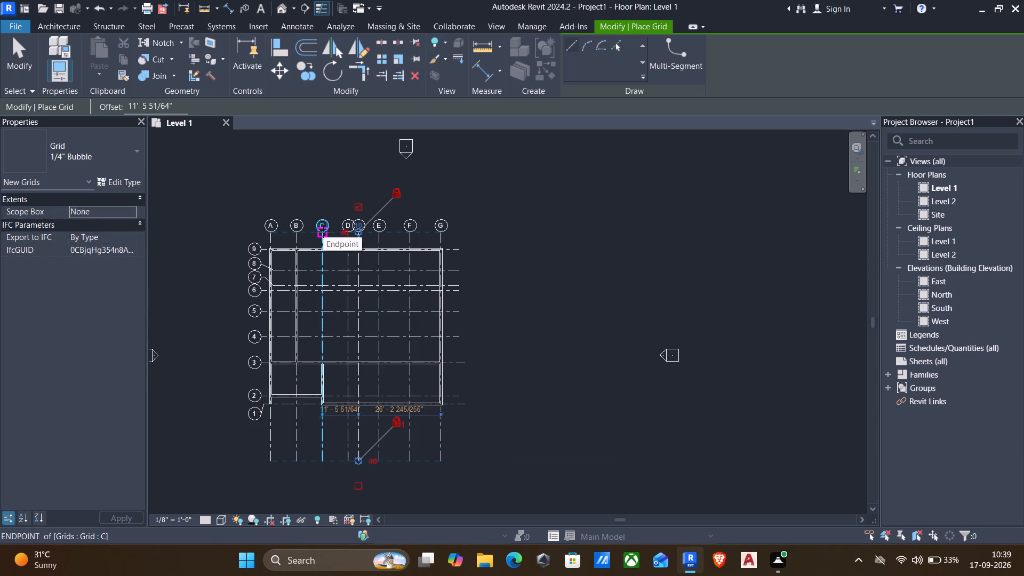
{"action": "key", "text": "Escape"}
{"action": "key", "text": "Escape"}
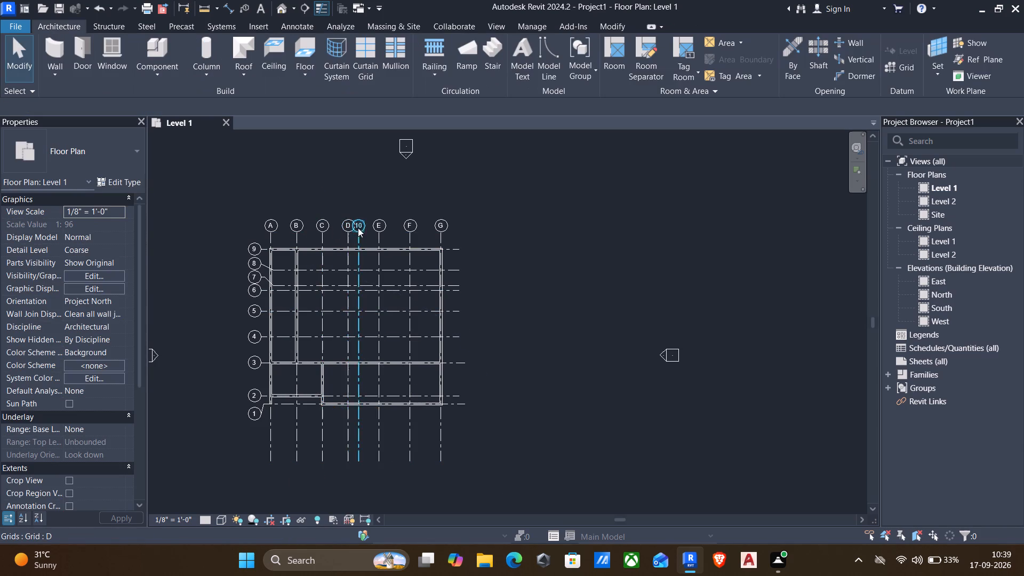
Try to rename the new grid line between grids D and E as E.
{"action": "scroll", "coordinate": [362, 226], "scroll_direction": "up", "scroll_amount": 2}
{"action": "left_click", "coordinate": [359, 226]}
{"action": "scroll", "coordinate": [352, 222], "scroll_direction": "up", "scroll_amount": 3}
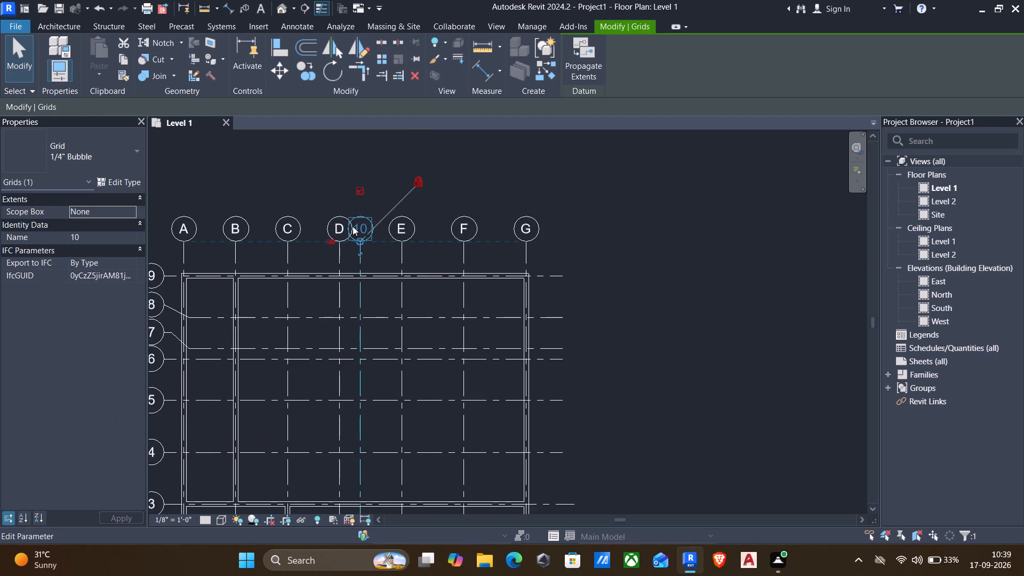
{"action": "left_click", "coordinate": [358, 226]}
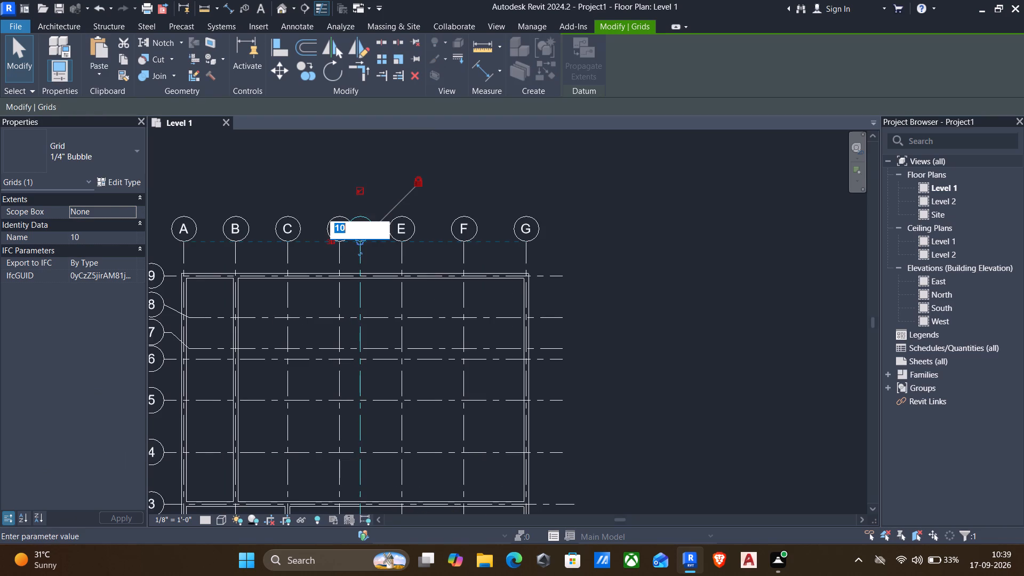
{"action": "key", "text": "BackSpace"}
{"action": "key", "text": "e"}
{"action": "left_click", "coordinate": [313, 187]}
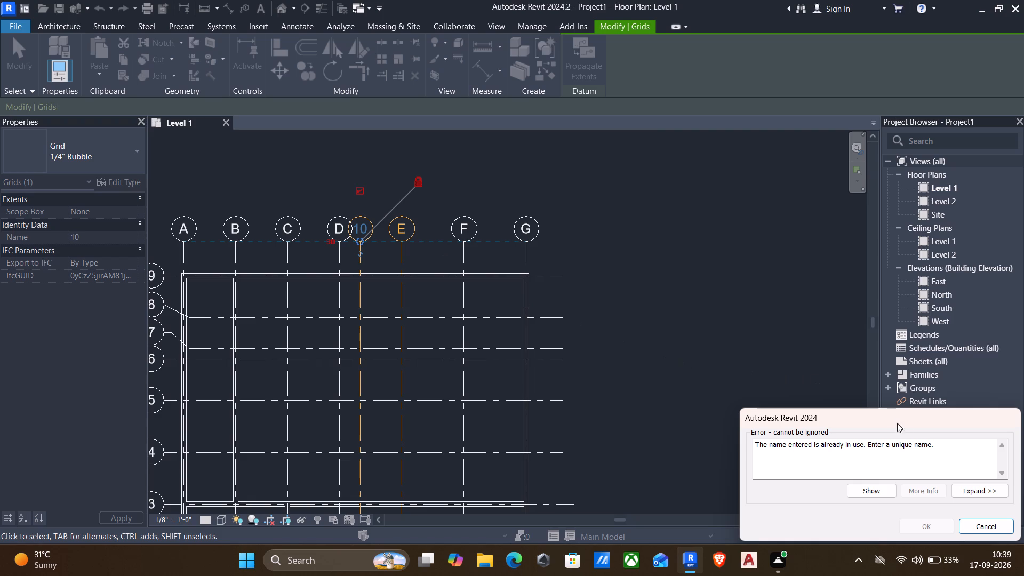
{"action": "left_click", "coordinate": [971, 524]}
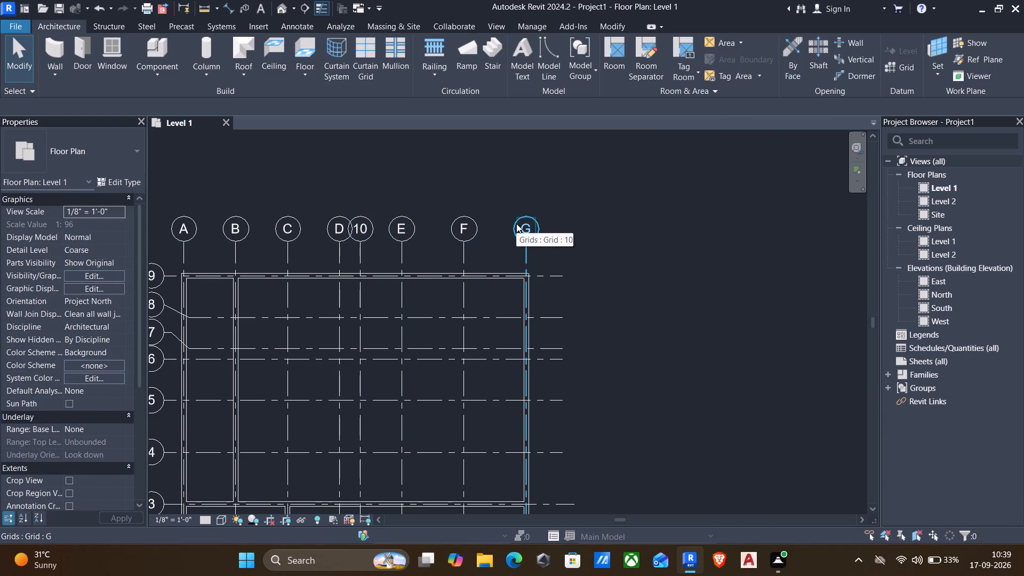
Rename grid G as I.
{"action": "scroll", "coordinate": [516, 223], "scroll_direction": "down", "scroll_amount": 1}
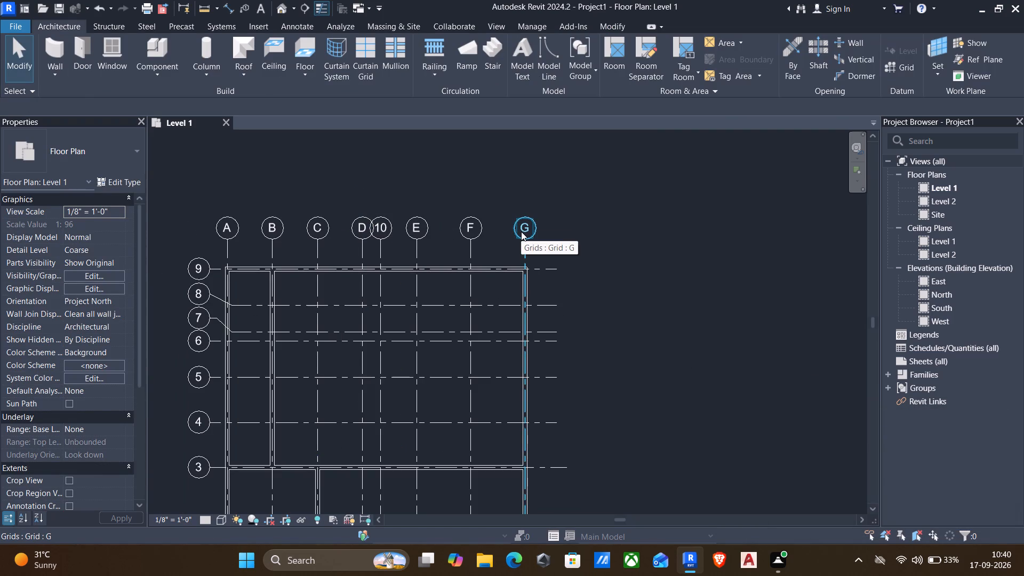
{"action": "left_click", "coordinate": [521, 231]}
{"action": "left_click", "coordinate": [521, 225]}
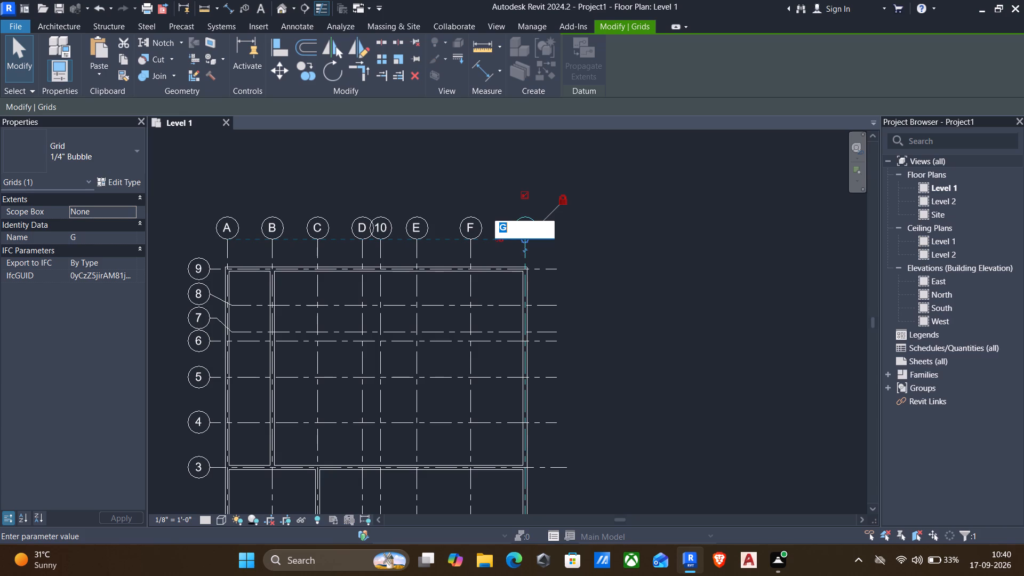
{"action": "key", "text": "i"}
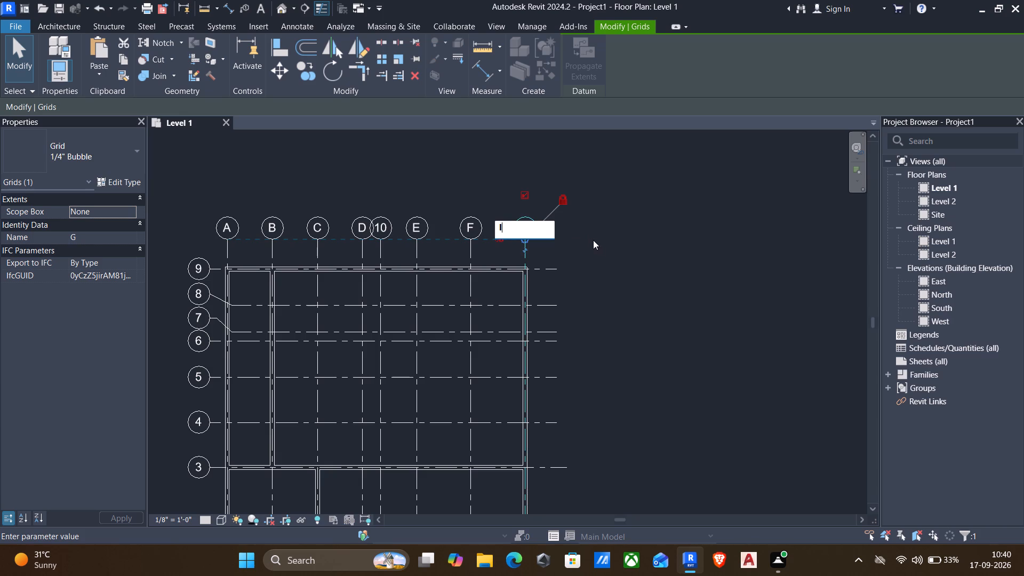
{"action": "left_click", "coordinate": [605, 246]}
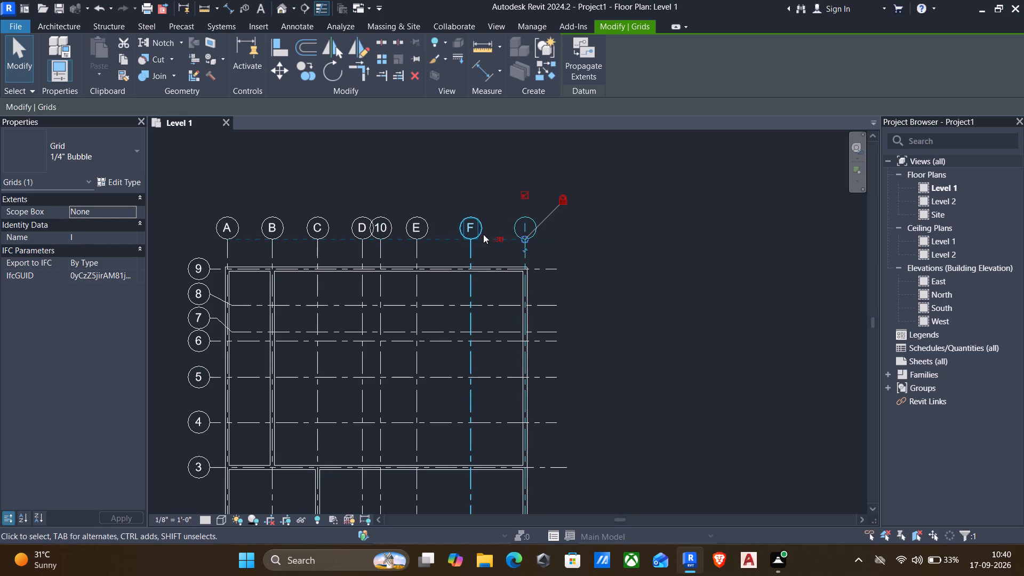
Rename grid F as H.
{"action": "left_click", "coordinate": [469, 231]}
{"action": "left_click", "coordinate": [474, 228]}
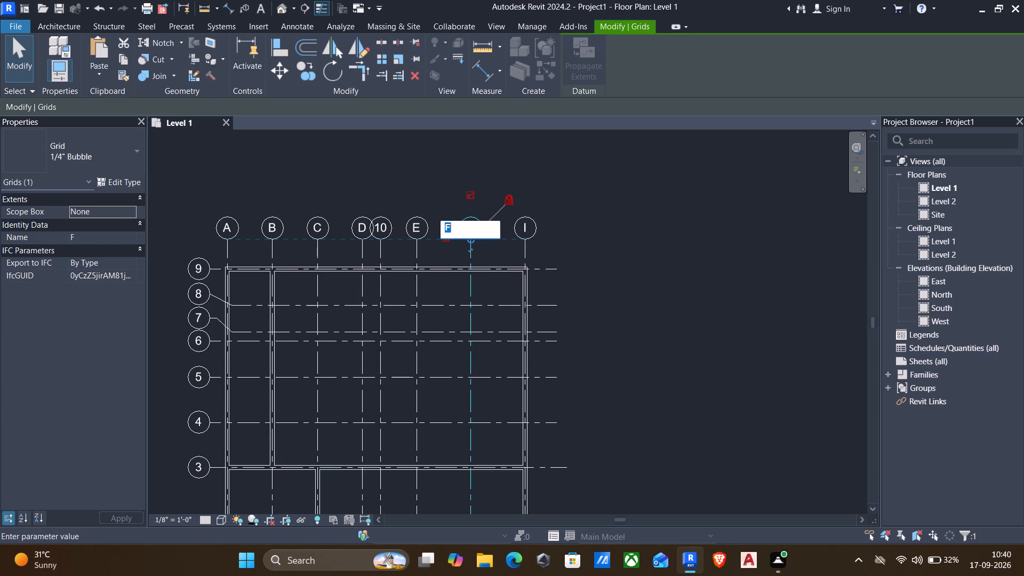
{"action": "key", "text": "h"}
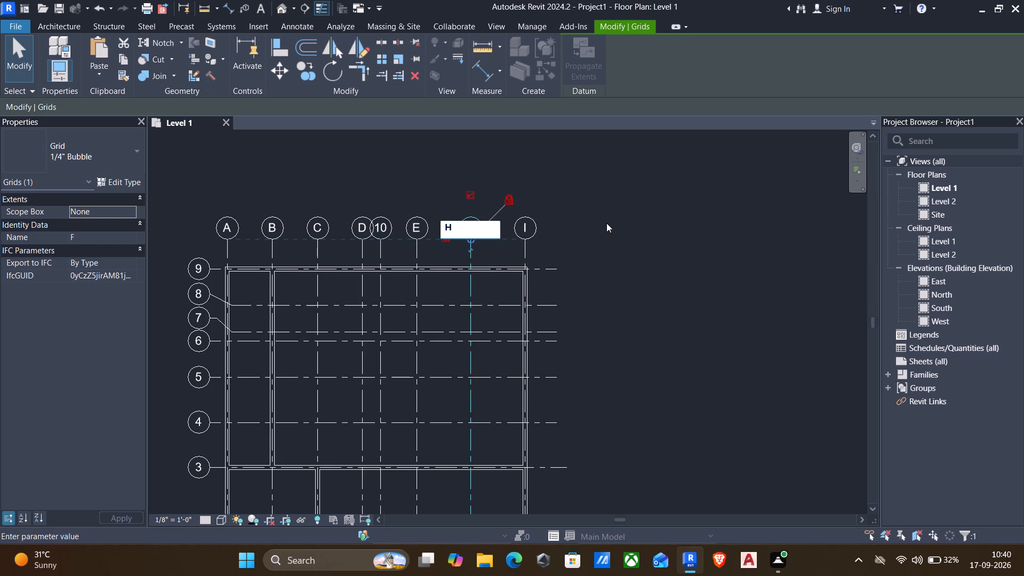
{"action": "left_click", "coordinate": [606, 223]}
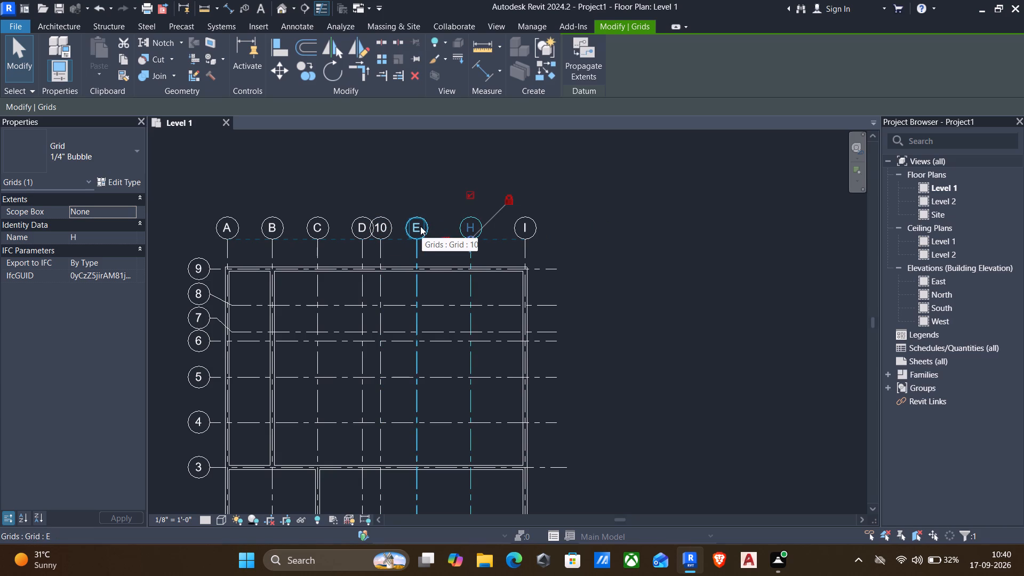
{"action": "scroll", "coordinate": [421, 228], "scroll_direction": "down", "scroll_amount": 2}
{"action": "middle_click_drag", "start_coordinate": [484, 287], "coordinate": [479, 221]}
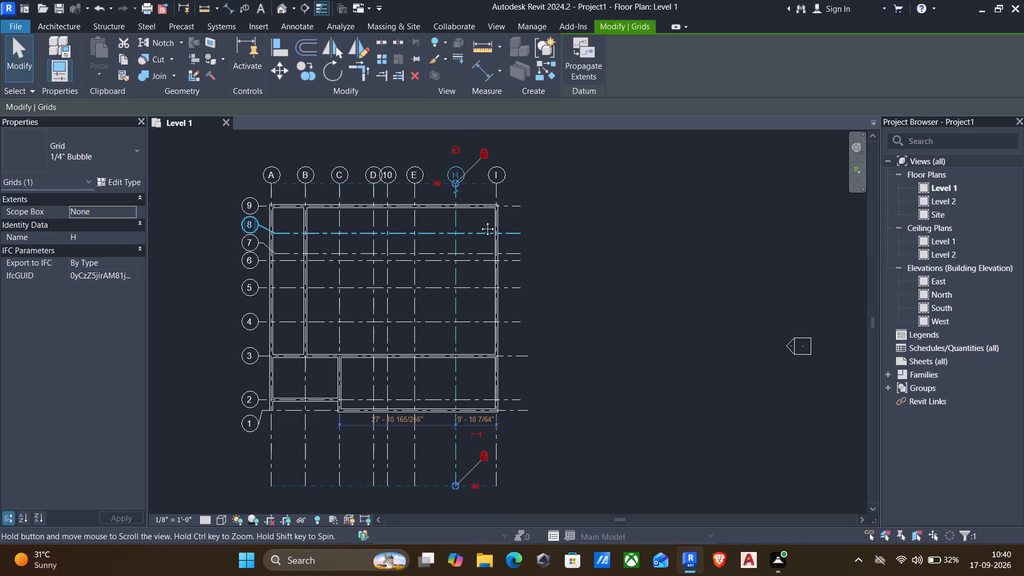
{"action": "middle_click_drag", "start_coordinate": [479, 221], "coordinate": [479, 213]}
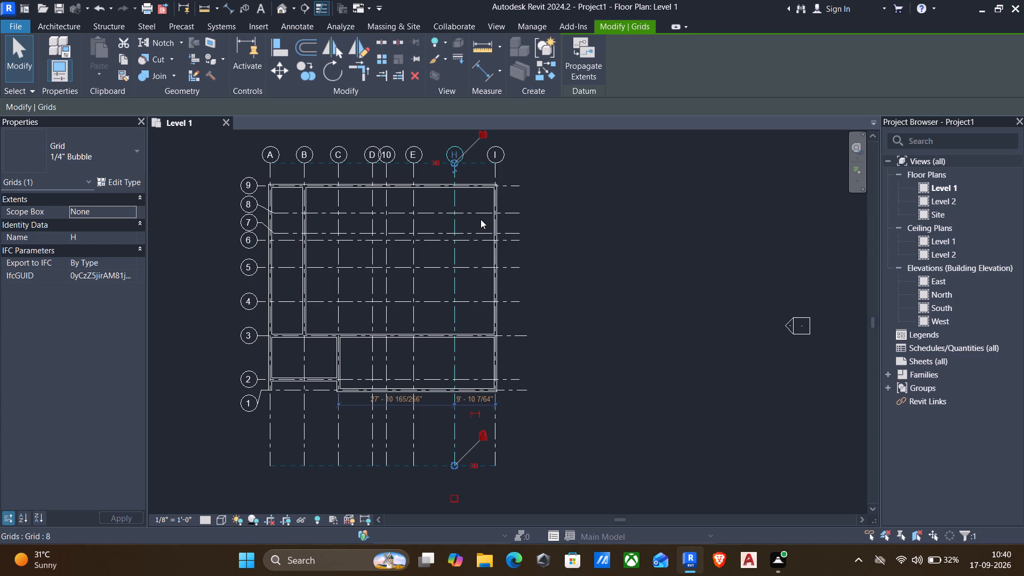
Create a grid line similar to grid 10, offset 4000 mm to its east and spanning its full length.
{"action": "middle_click_drag", "start_coordinate": [458, 227], "coordinate": [460, 180]}
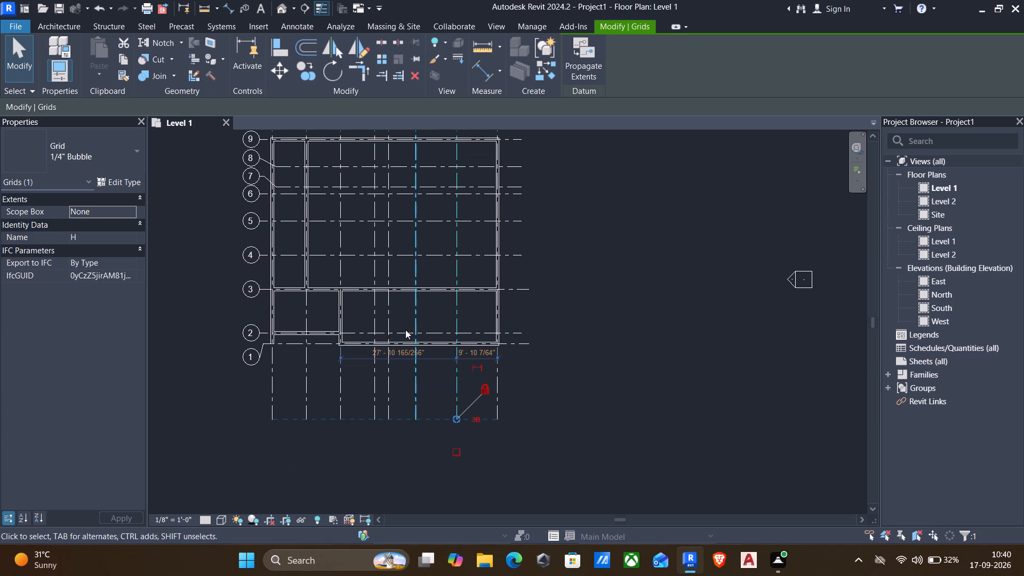
{"action": "key", "text": "Escape"}
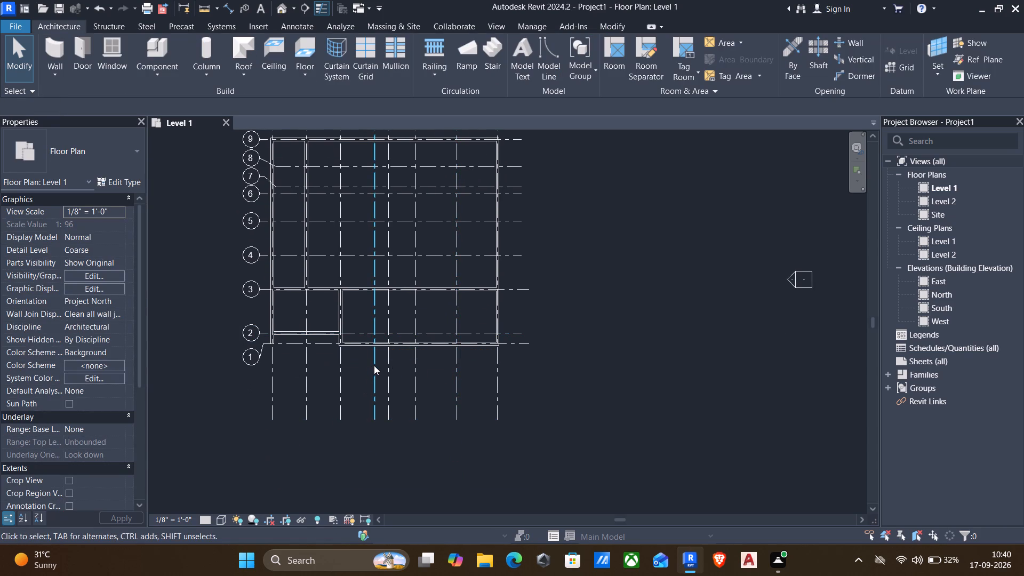
{"action": "scroll", "coordinate": [374, 365], "scroll_direction": "down", "scroll_amount": 1}
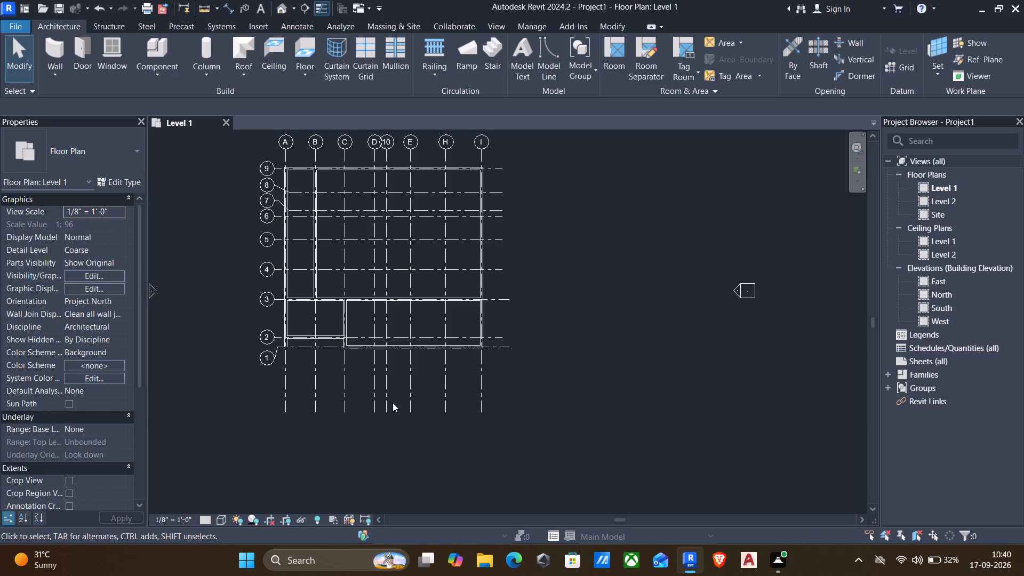
{"action": "left_click", "coordinate": [385, 403]}
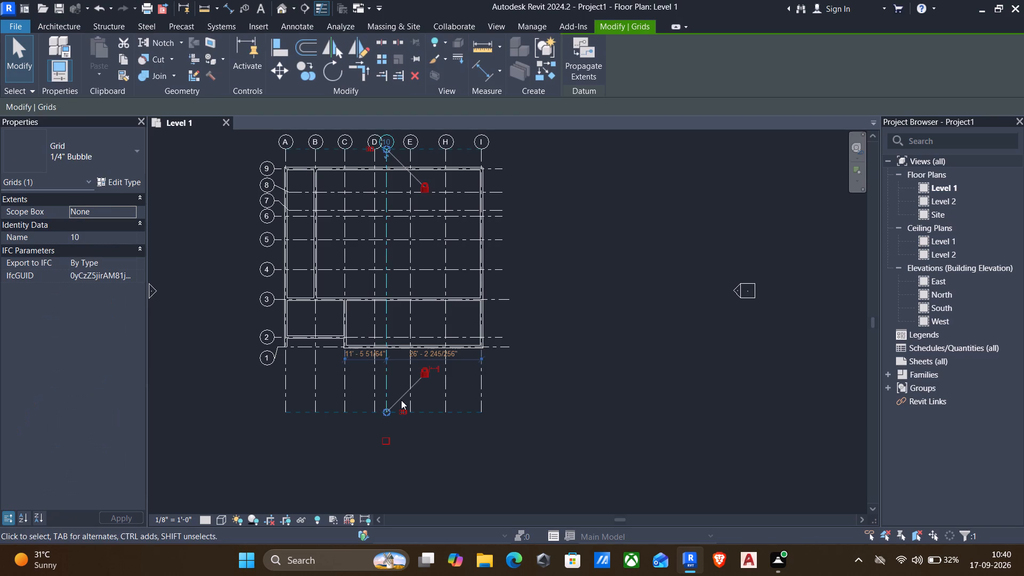
{"action": "type", "text": "CS"}
{"action": "left_click", "coordinate": [389, 409]}
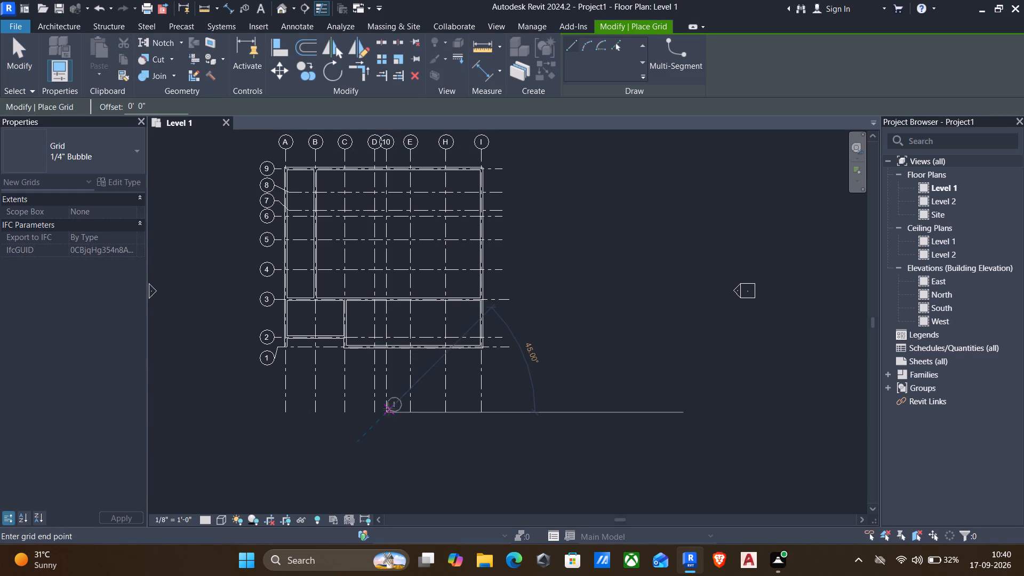
{"action": "key", "text": "Escape"}
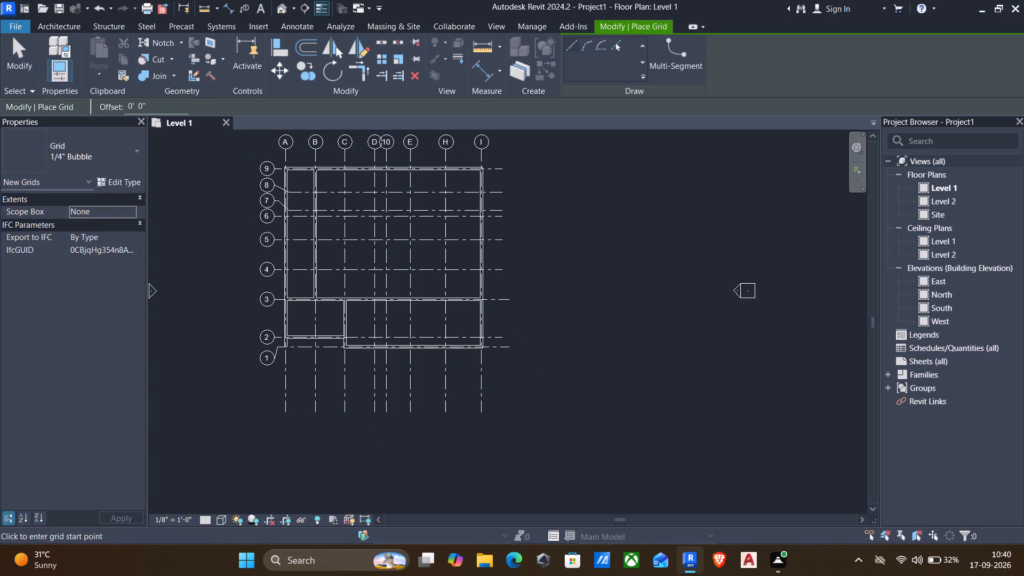
{"action": "left_click_drag", "start_coordinate": [161, 105], "coordinate": [46, 109]}
{"action": "key", "text": "4"}
{"action": "key", "text": "0"}
{"action": "key", "text": "0"}
{"action": "type", "text": "0MM"}
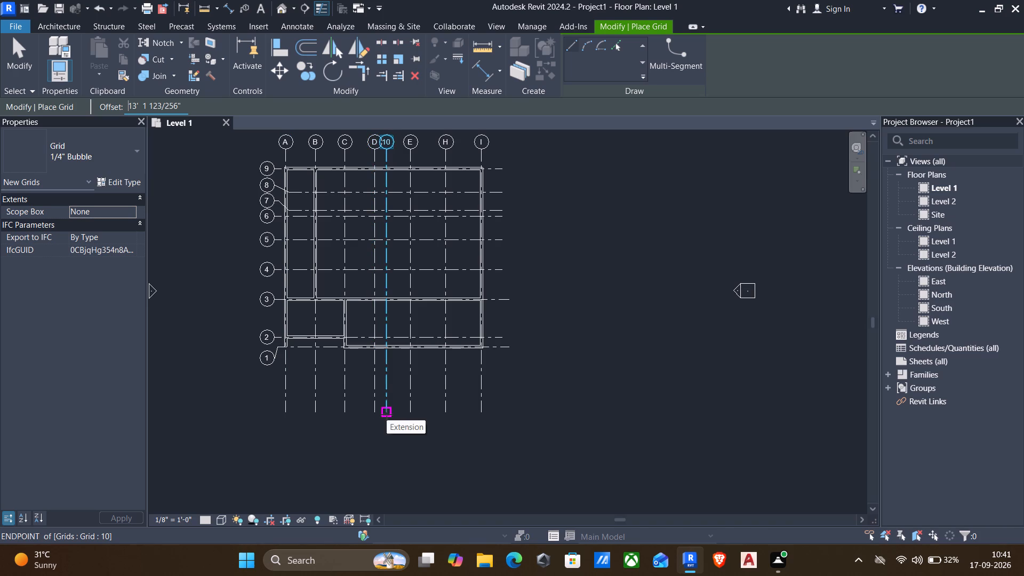
{"action": "left_click", "coordinate": [387, 414]}
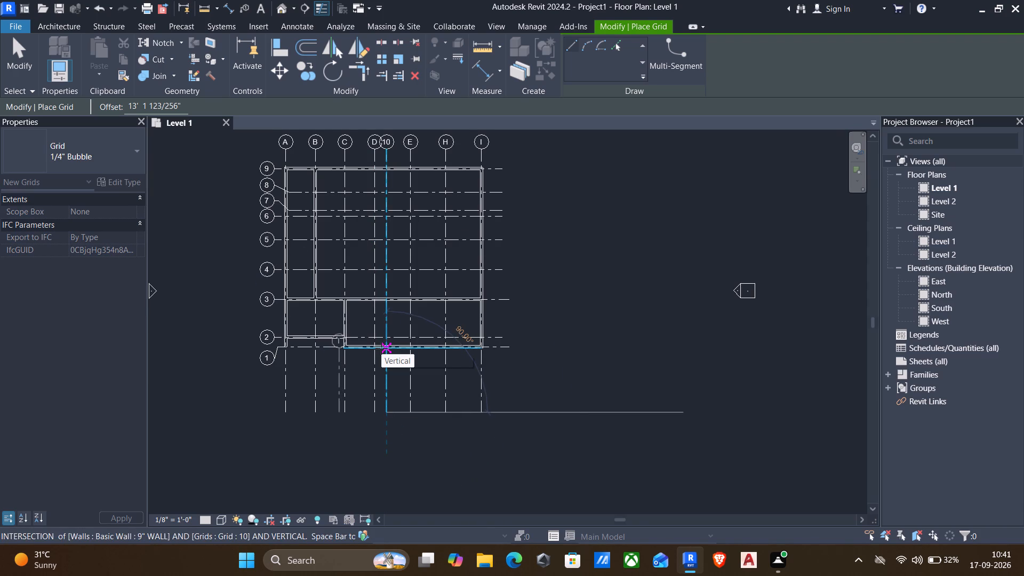
{"action": "key", "text": "space"}
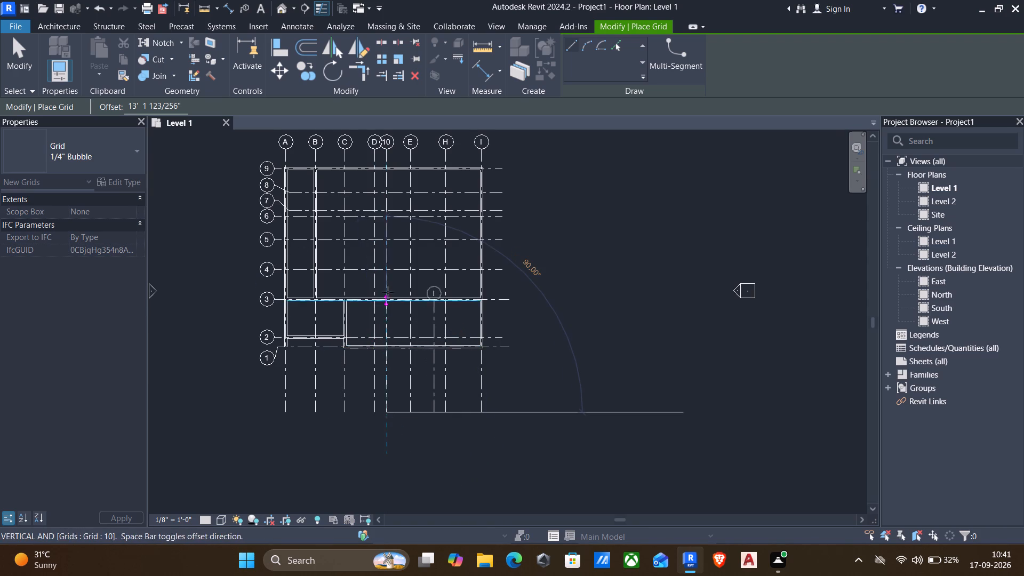
{"action": "left_click", "coordinate": [385, 151]}
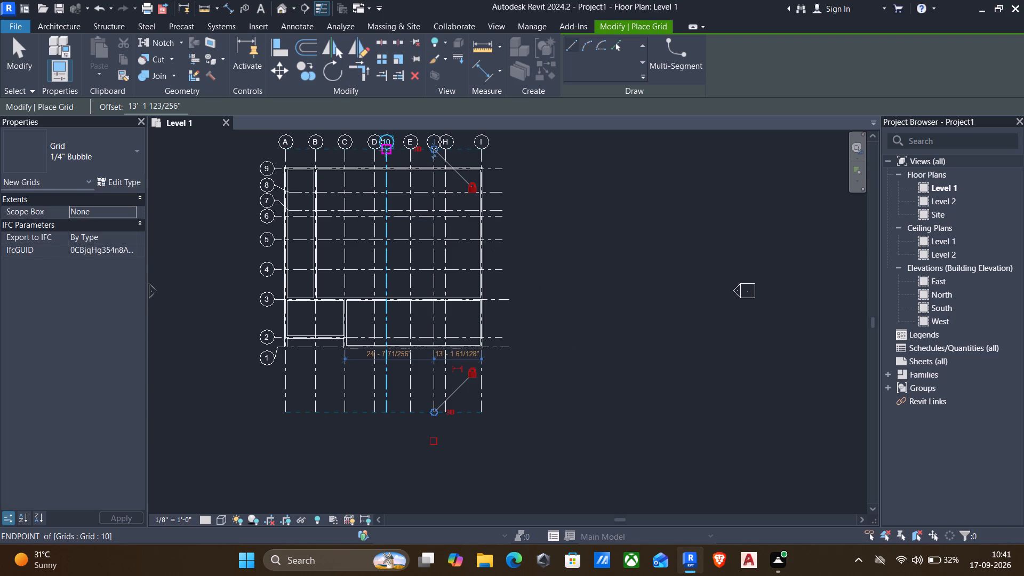
{"action": "key", "text": "Escape"}
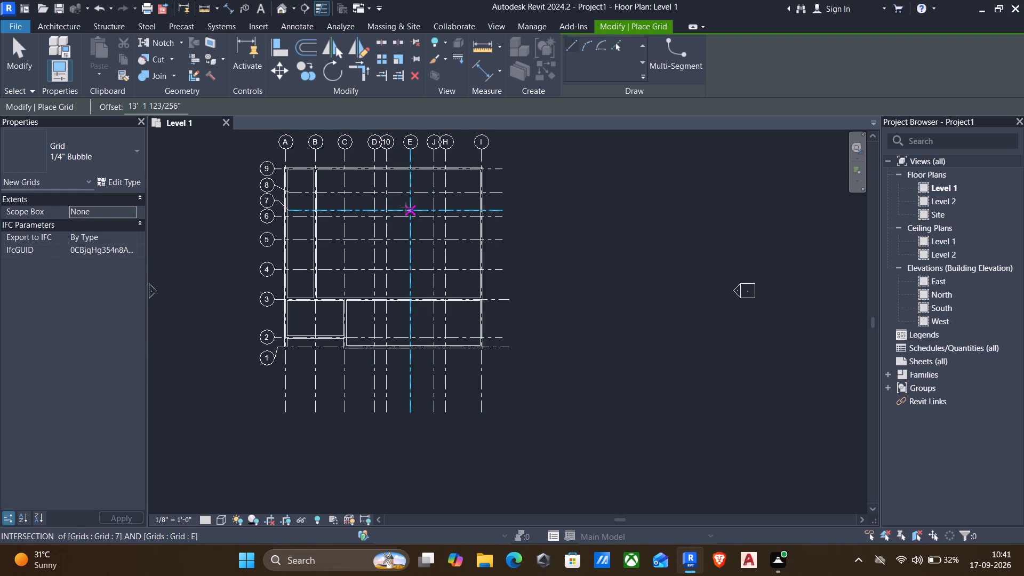
{"action": "key", "text": "Escape"}
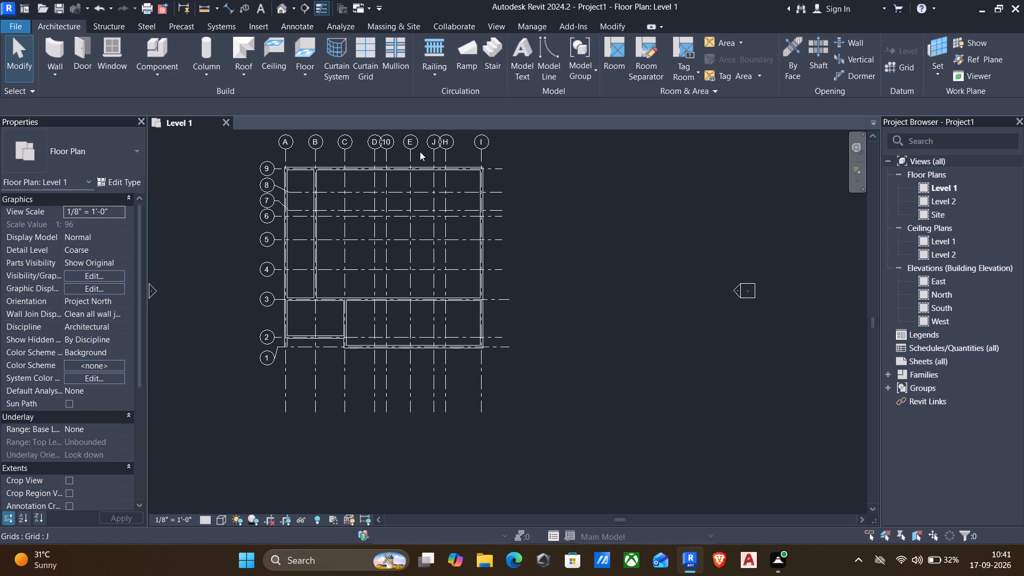
Rename the new grid line between grids E and H as G.
{"action": "left_click", "coordinate": [433, 141]}
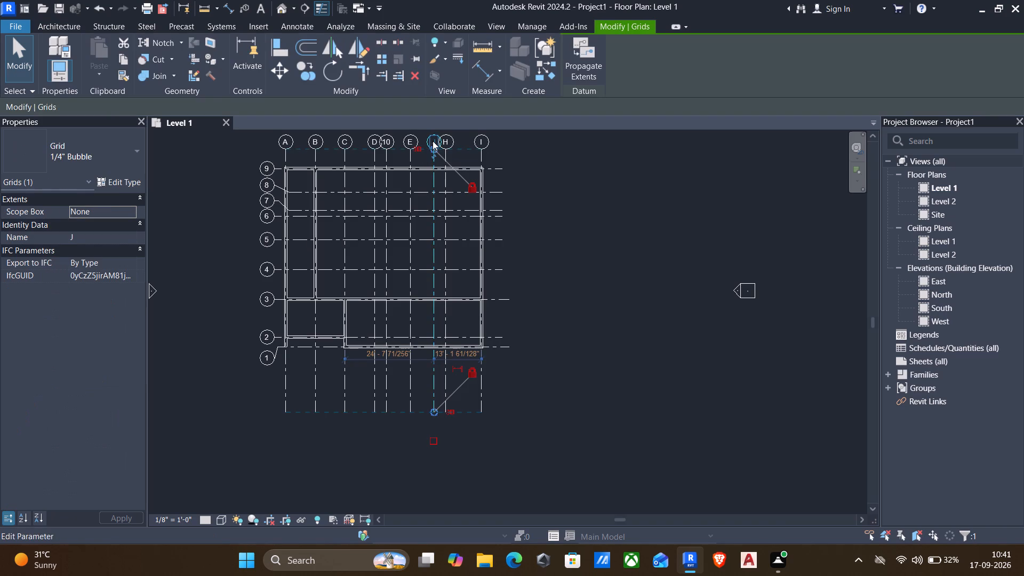
{"action": "scroll", "coordinate": [433, 141], "scroll_direction": "up", "scroll_amount": 4}
{"action": "left_click", "coordinate": [433, 141]}
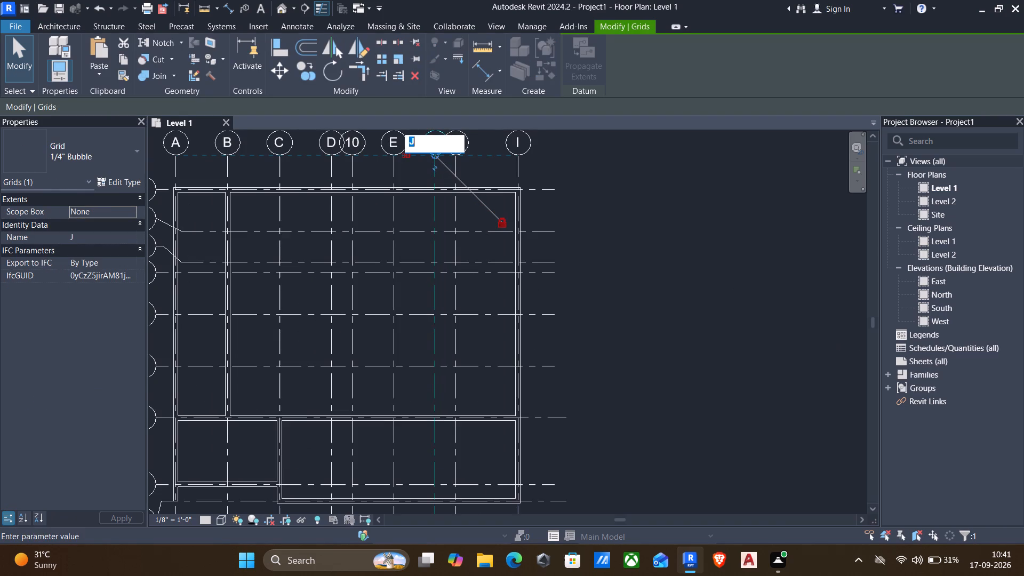
{"action": "key", "text": "g"}
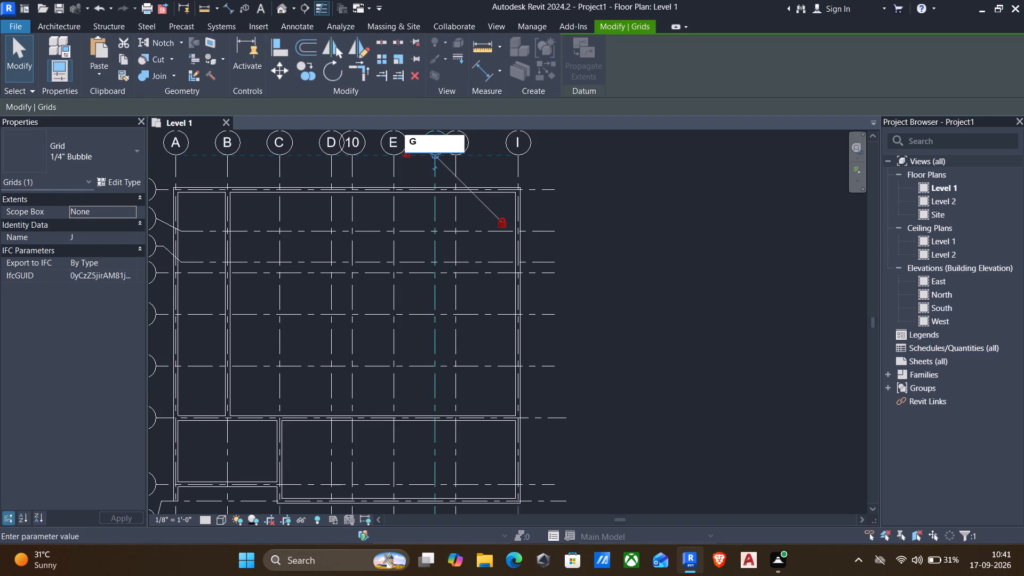
{"action": "left_click", "coordinate": [664, 280]}
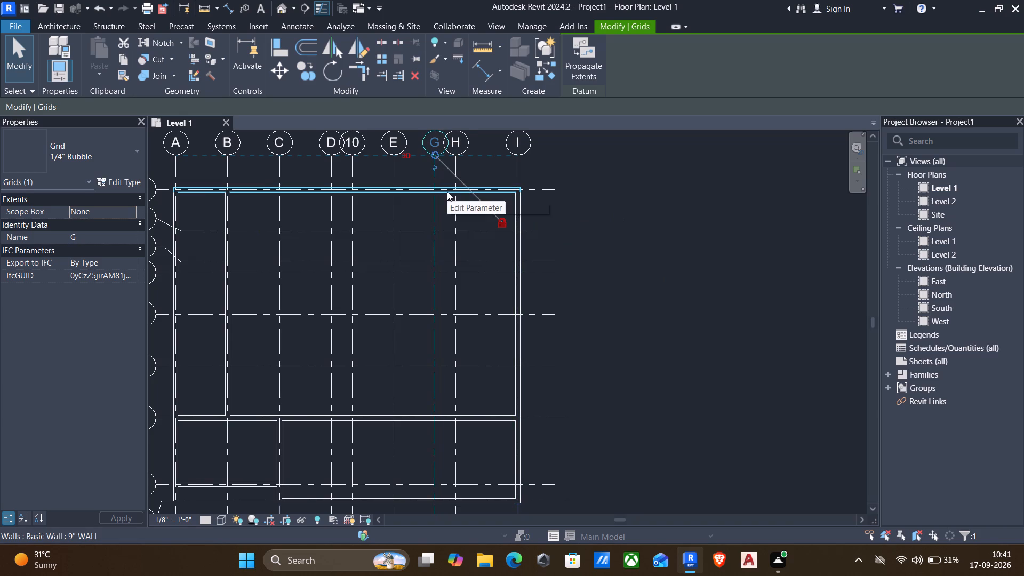
Rename grid E as F.
{"action": "left_click", "coordinate": [393, 139]}
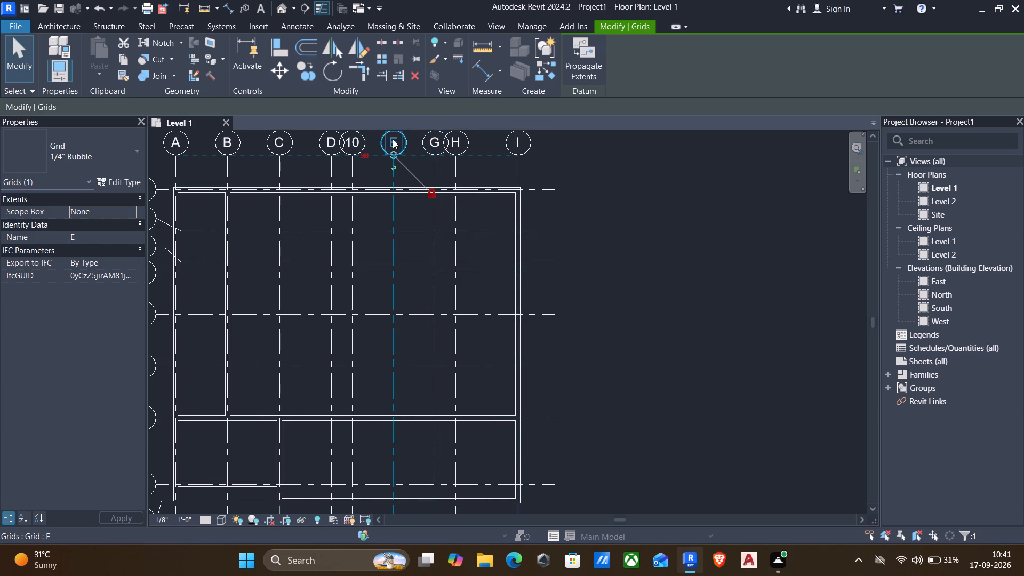
{"action": "left_click", "coordinate": [411, 140]}
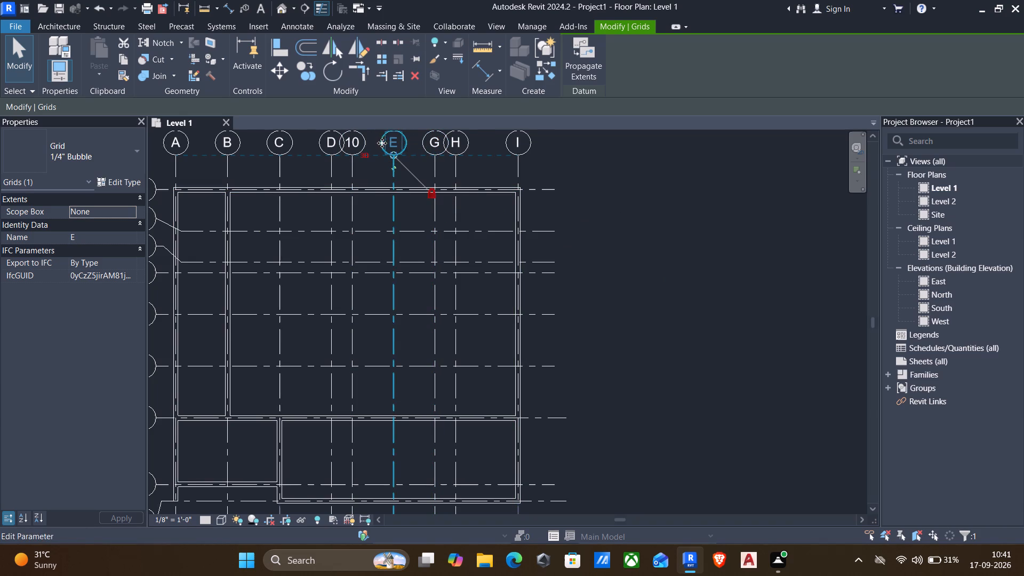
{"action": "scroll", "coordinate": [385, 145], "scroll_direction": "up", "scroll_amount": 6}
{"action": "left_click", "coordinate": [396, 145]}
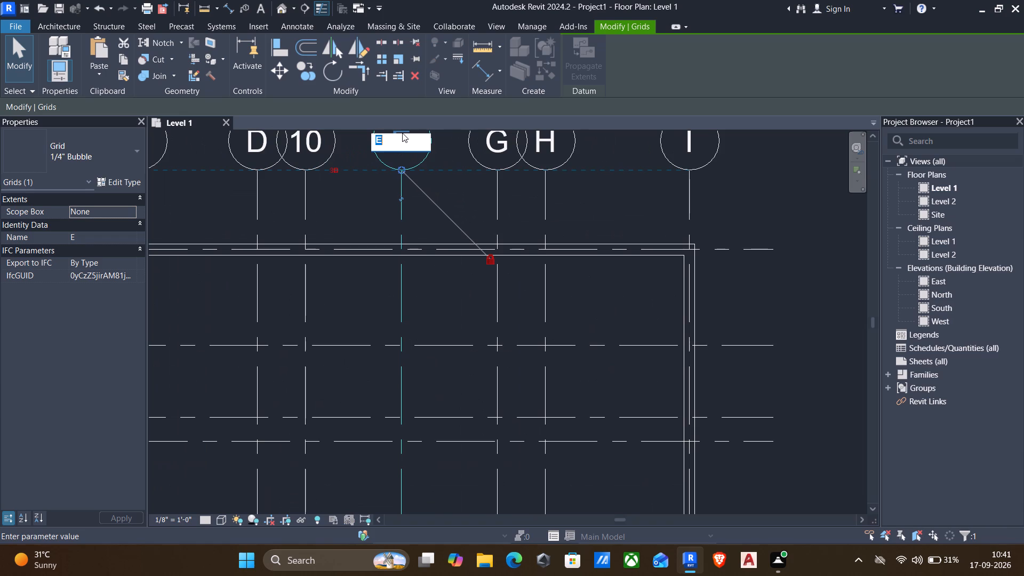
{"action": "key", "text": "f"}
{"action": "left_click", "coordinate": [595, 179]}
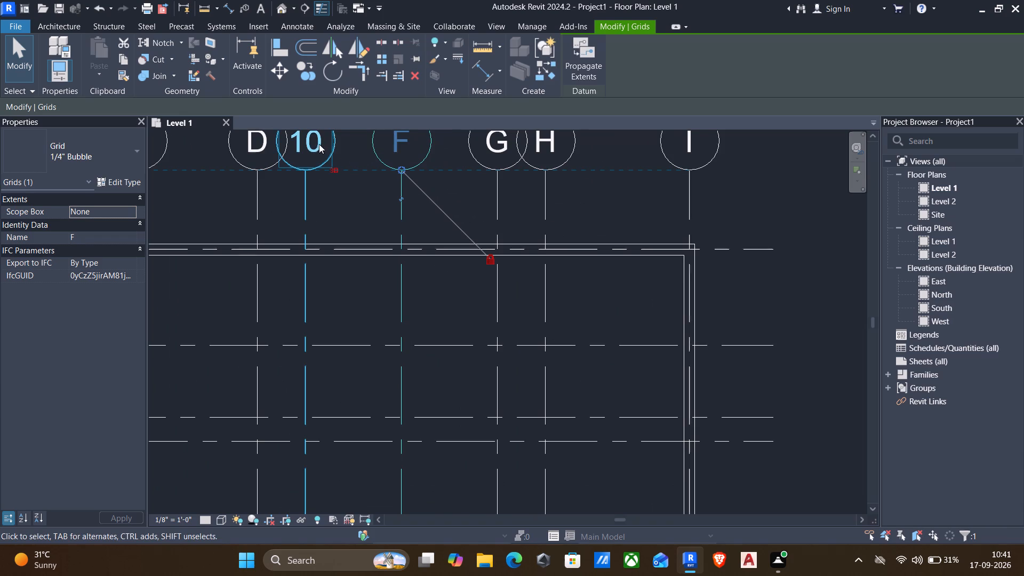
Rename grid 10, just east of grid D, as E.
{"action": "left_click", "coordinate": [314, 143]}
{"action": "scroll", "coordinate": [302, 141], "scroll_direction": "up", "scroll_amount": 2}
{"action": "left_click", "coordinate": [302, 138]}
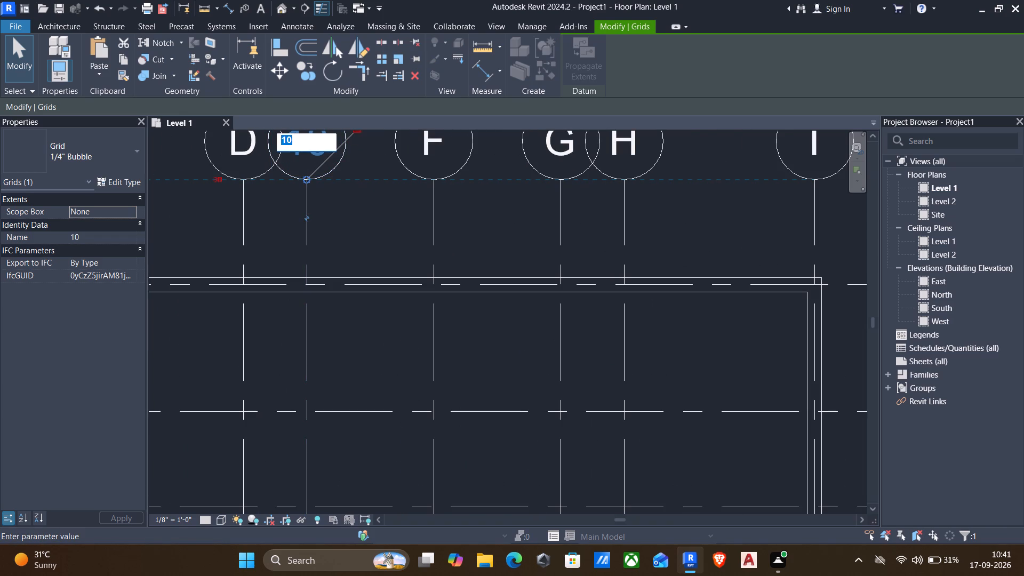
{"action": "key", "text": "e"}
{"action": "scroll", "coordinate": [667, 298], "scroll_direction": "down", "scroll_amount": 2}
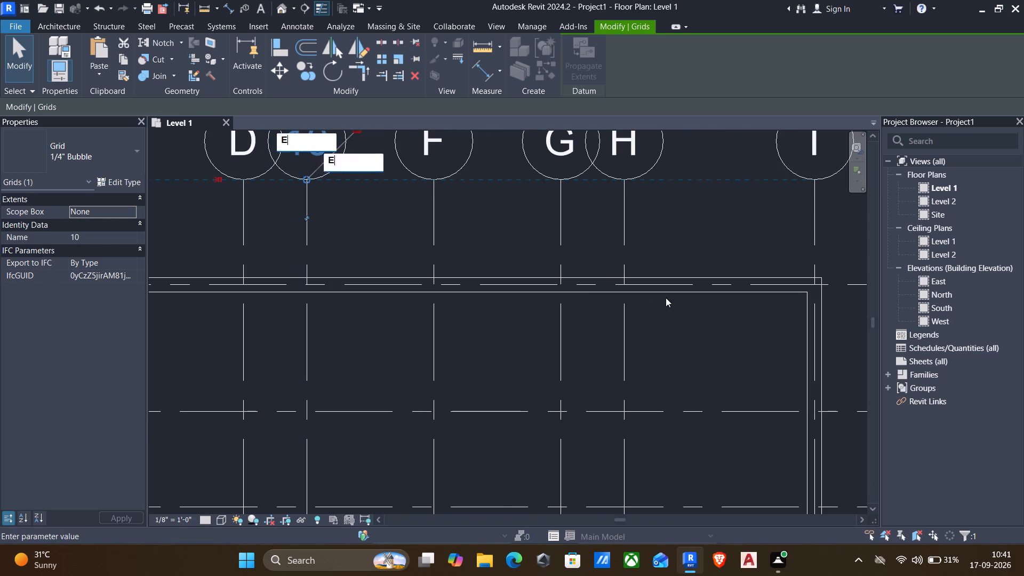
{"action": "scroll", "coordinate": [666, 298], "scroll_direction": "down", "scroll_amount": 2}
{"action": "left_click", "coordinate": [777, 249]}
{"action": "scroll", "coordinate": [568, 267], "scroll_direction": "down", "scroll_amount": 2}
{"action": "middle_click_drag", "start_coordinate": [534, 285], "coordinate": [486, 273]}
{"action": "scroll", "coordinate": [482, 282], "scroll_direction": "down", "scroll_amount": 2}
{"action": "middle_click_drag", "start_coordinate": [462, 314], "coordinate": [470, 274]}
{"action": "key", "text": "Escape"}
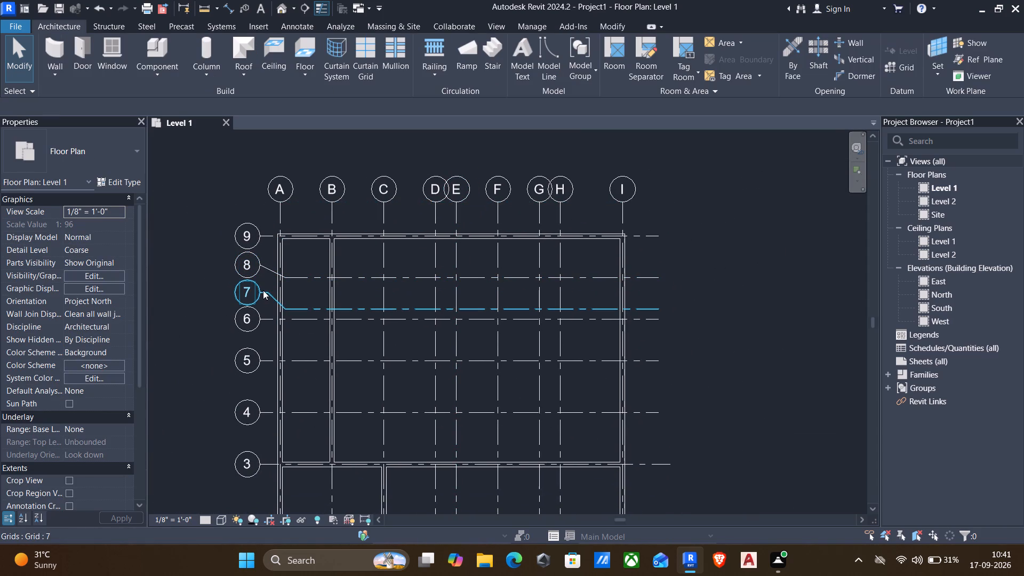
Draw a 9" wall along grid D from the grid 9 wall down to grid 6, matching the existing wall type.
{"action": "middle_click_drag", "start_coordinate": [323, 318], "coordinate": [345, 313]}
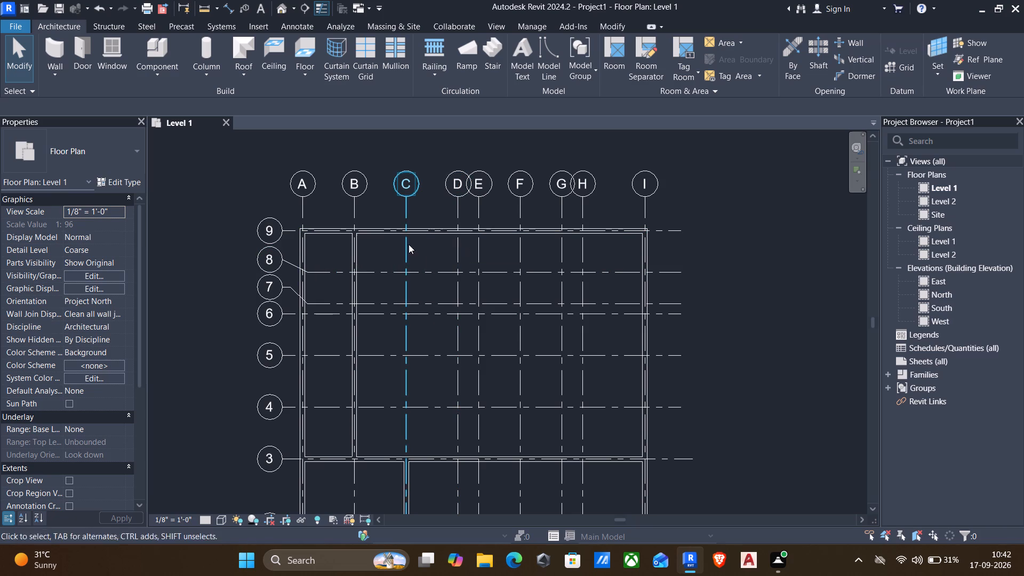
{"action": "left_click", "coordinate": [354, 264]}
{"action": "type", "text": "CS"}
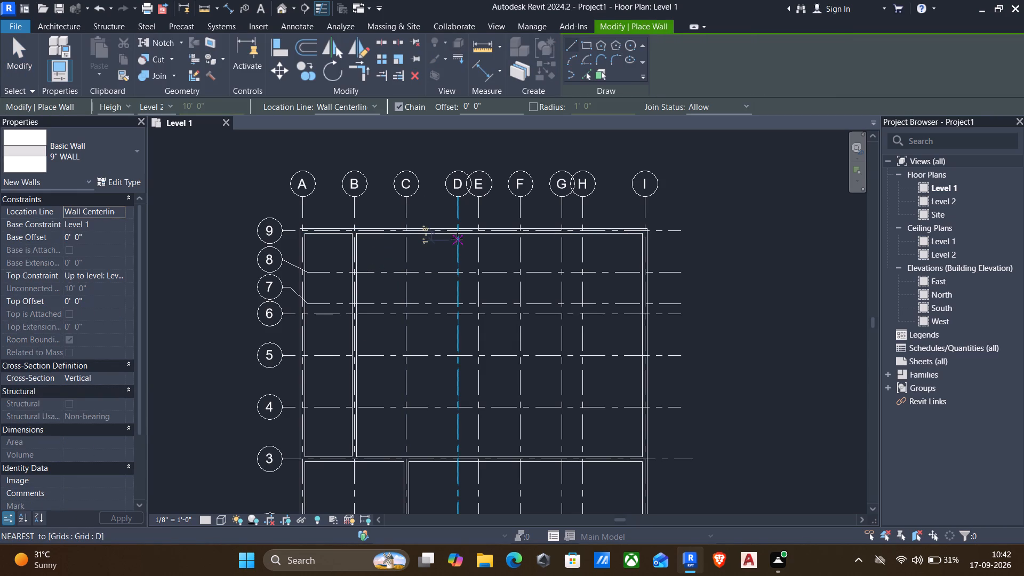
{"action": "left_click", "coordinate": [456, 233]}
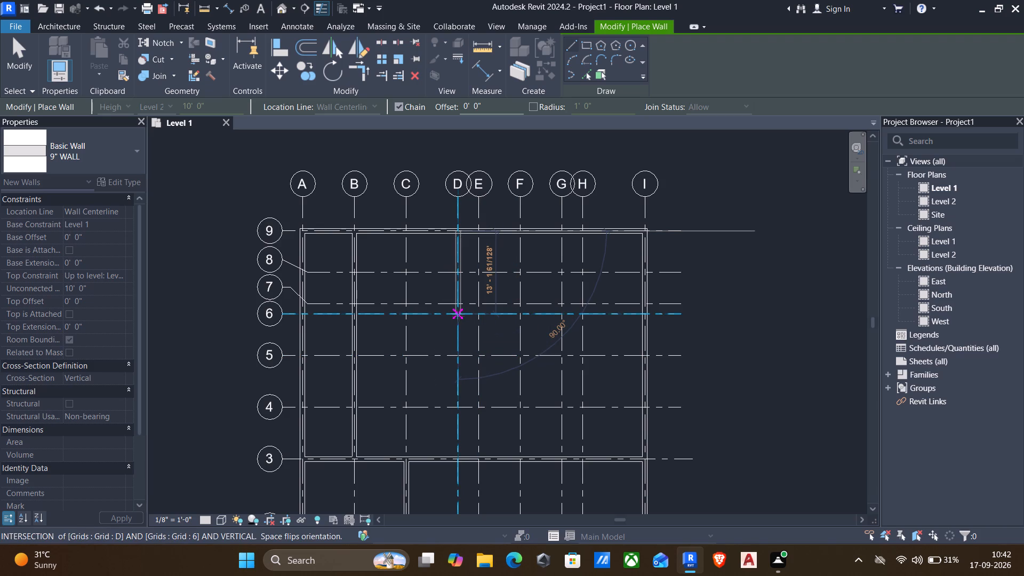
{"action": "left_click", "coordinate": [458, 315]}
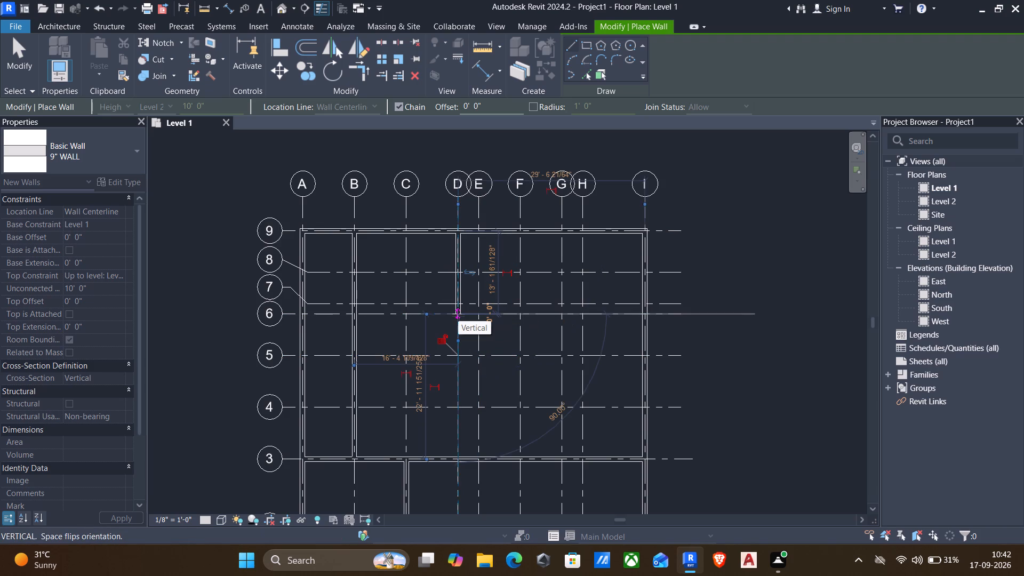
{"action": "key", "text": "Escape"}
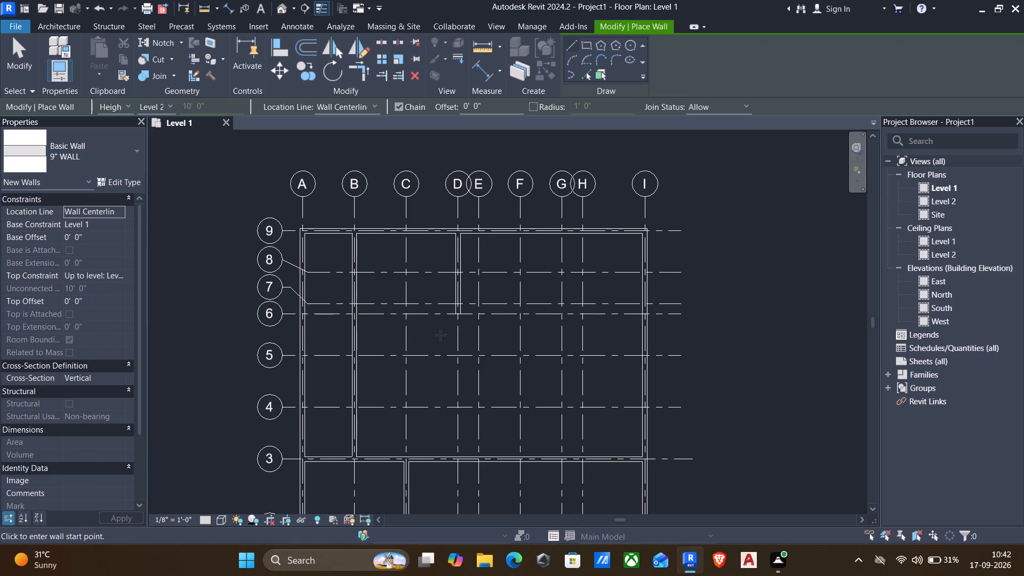
Draw a 9" wall along grid 6 from the end of the grid D wall west to the grid A wall.
{"action": "scroll", "coordinate": [469, 315], "scroll_direction": "up", "scroll_amount": 5}
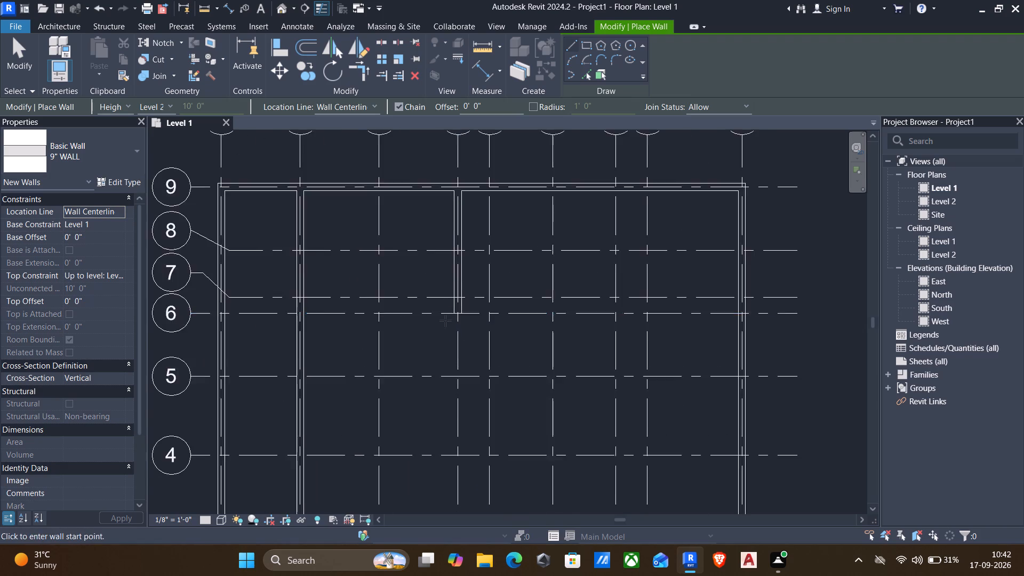
{"action": "scroll", "coordinate": [445, 321], "scroll_direction": "up", "scroll_amount": 1}
{"action": "left_click", "coordinate": [467, 309]}
{"action": "scroll", "coordinate": [293, 311], "scroll_direction": "down", "scroll_amount": 2}
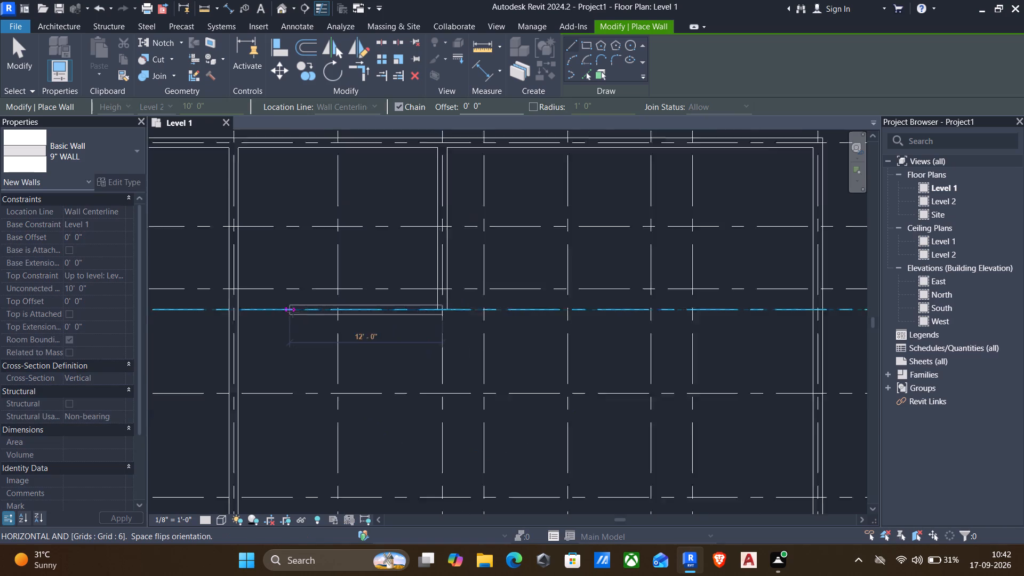
{"action": "middle_click_drag", "start_coordinate": [258, 308], "coordinate": [394, 307]}
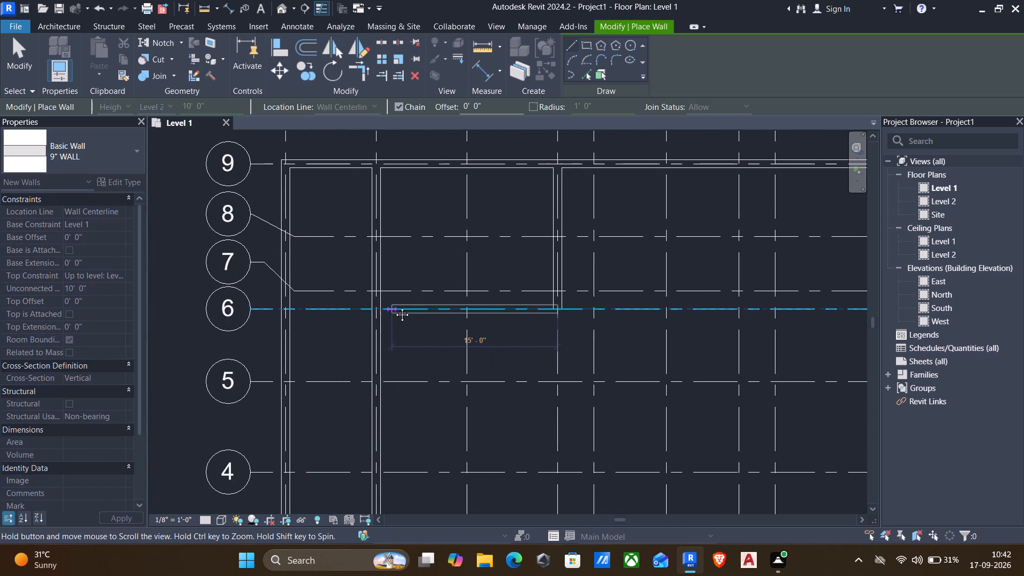
{"action": "middle_click_drag", "start_coordinate": [394, 307], "coordinate": [395, 307]}
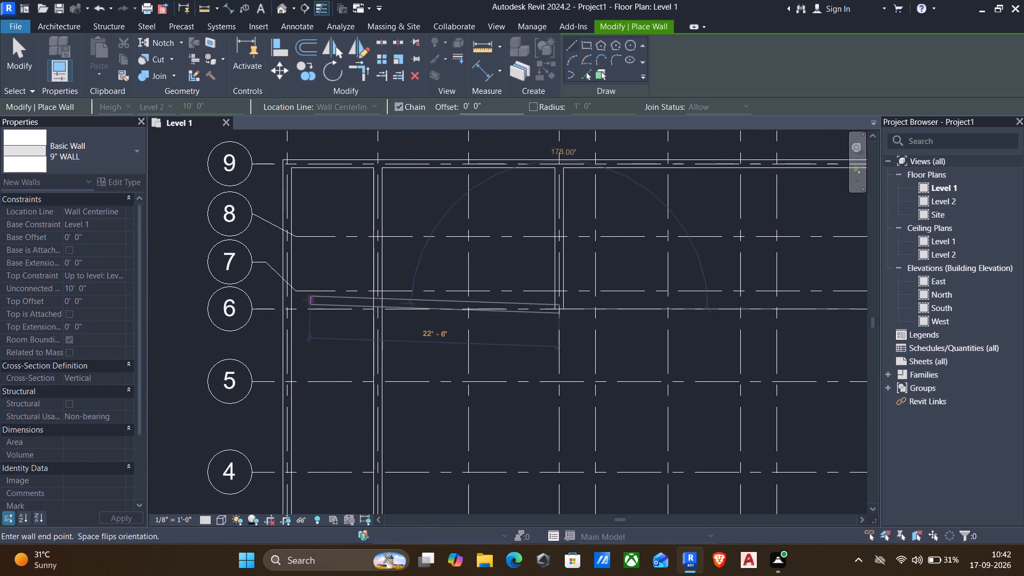
{"action": "left_click", "coordinate": [291, 310]}
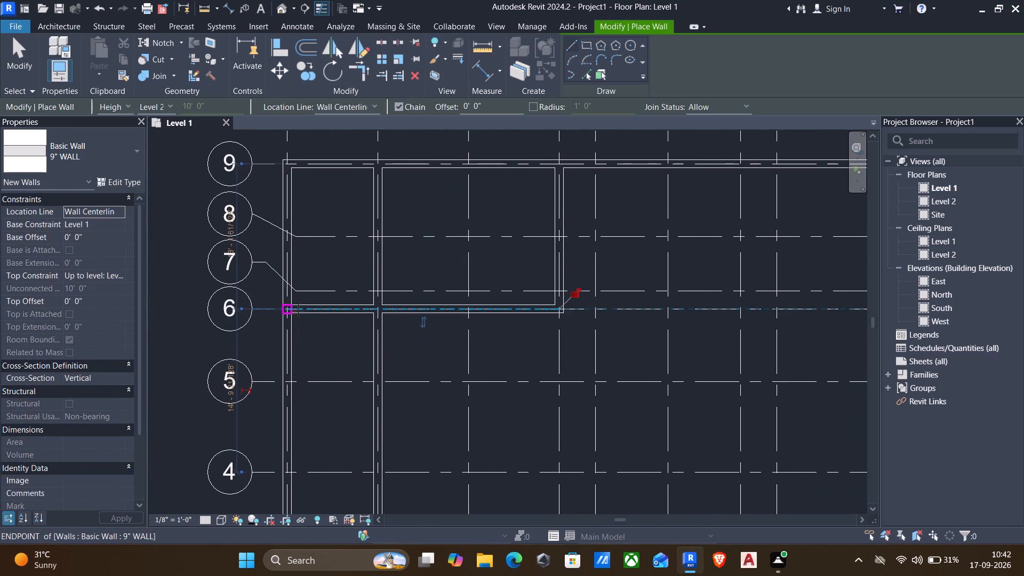
{"action": "key", "text": "Escape"}
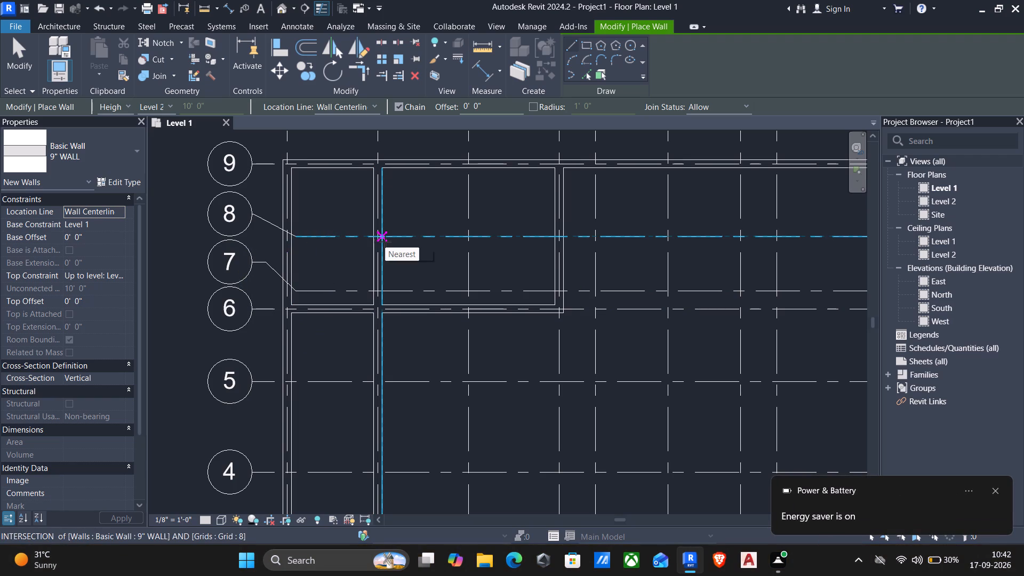
Draw a 9" wall along grid 8 from the grid B wall west to the grid A wall.
{"action": "scroll", "coordinate": [385, 242], "scroll_direction": "up", "scroll_amount": 2}
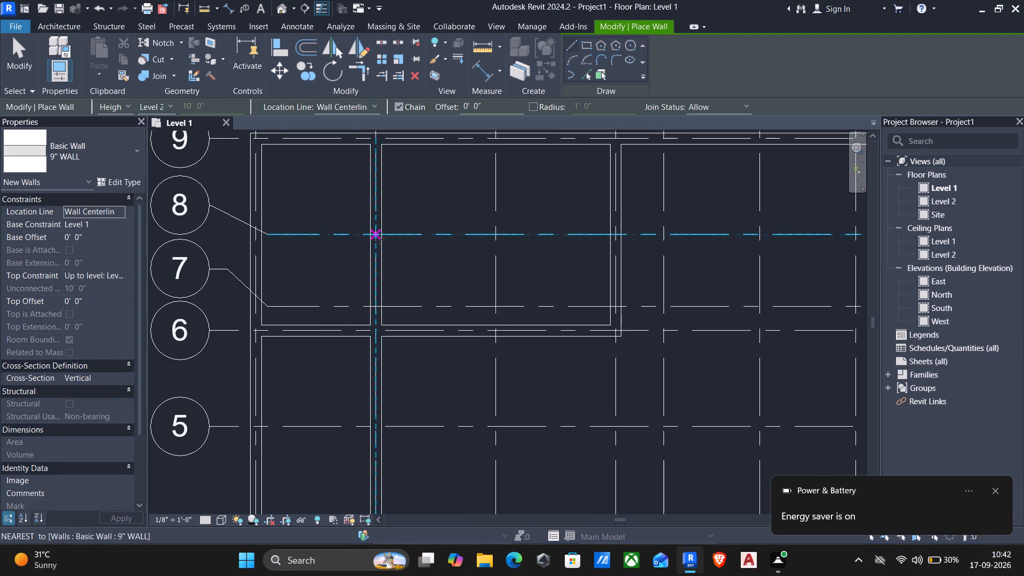
{"action": "left_click", "coordinate": [380, 239]}
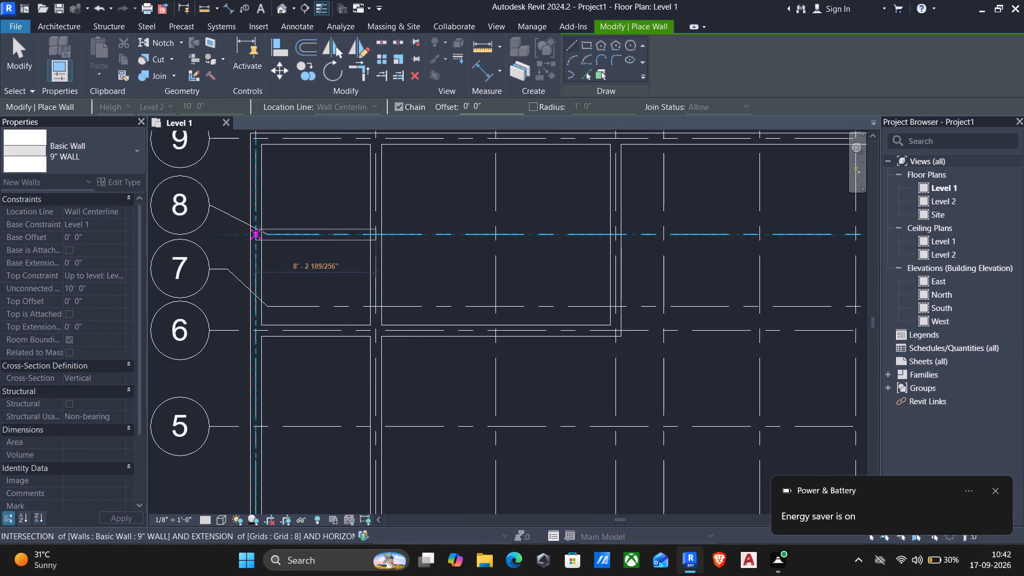
{"action": "left_click", "coordinate": [258, 231]}
{"action": "key", "text": "Escape"}
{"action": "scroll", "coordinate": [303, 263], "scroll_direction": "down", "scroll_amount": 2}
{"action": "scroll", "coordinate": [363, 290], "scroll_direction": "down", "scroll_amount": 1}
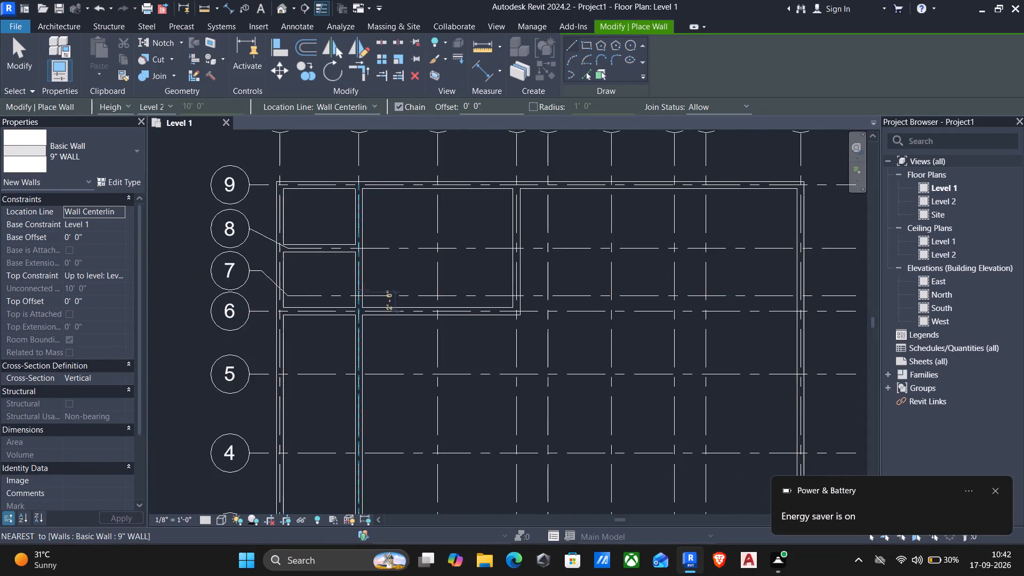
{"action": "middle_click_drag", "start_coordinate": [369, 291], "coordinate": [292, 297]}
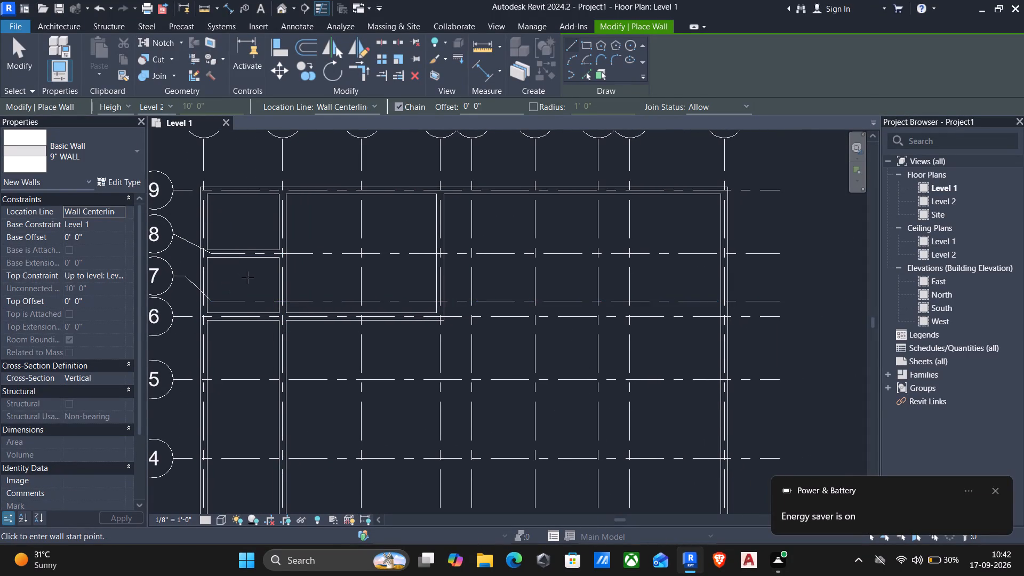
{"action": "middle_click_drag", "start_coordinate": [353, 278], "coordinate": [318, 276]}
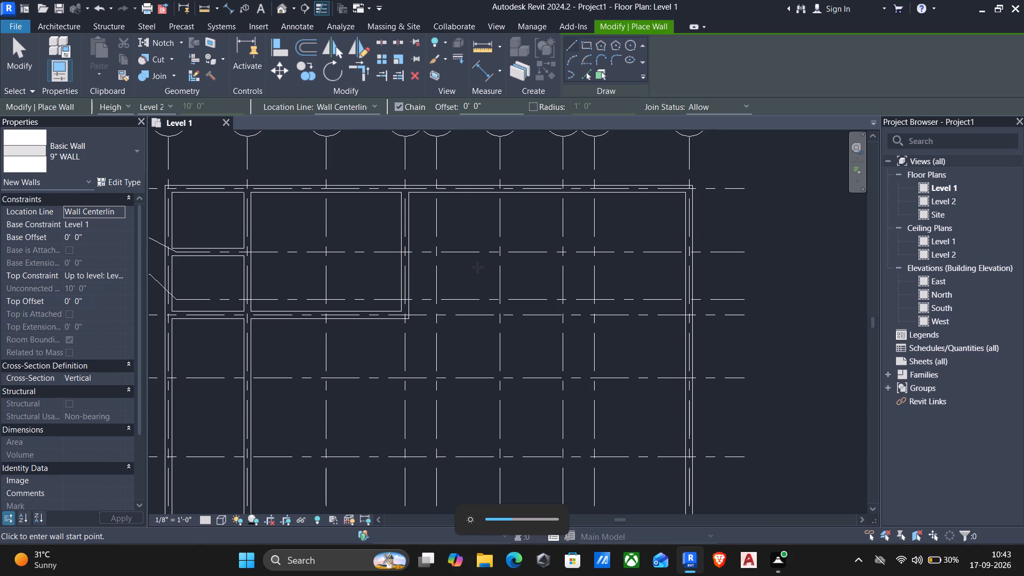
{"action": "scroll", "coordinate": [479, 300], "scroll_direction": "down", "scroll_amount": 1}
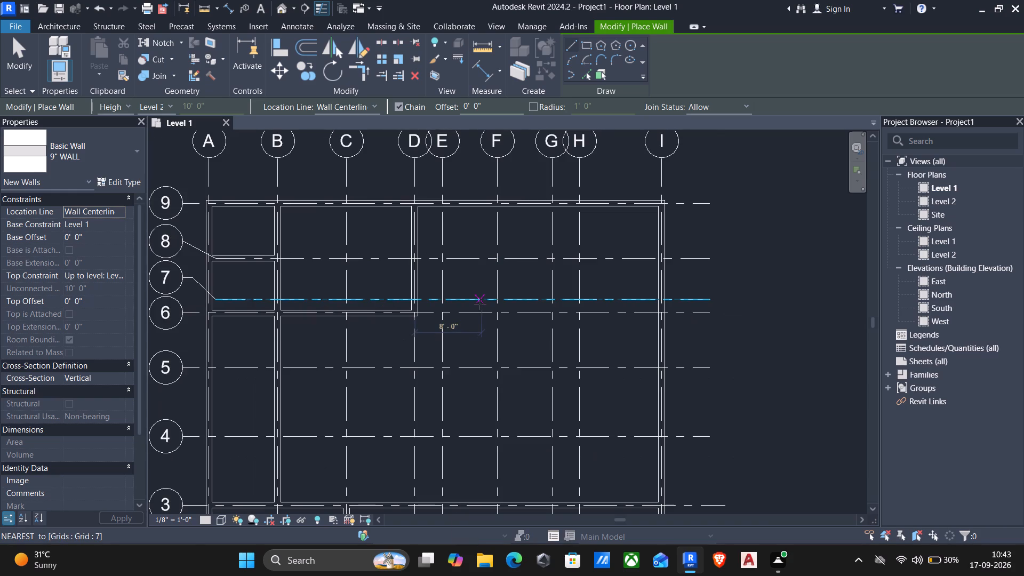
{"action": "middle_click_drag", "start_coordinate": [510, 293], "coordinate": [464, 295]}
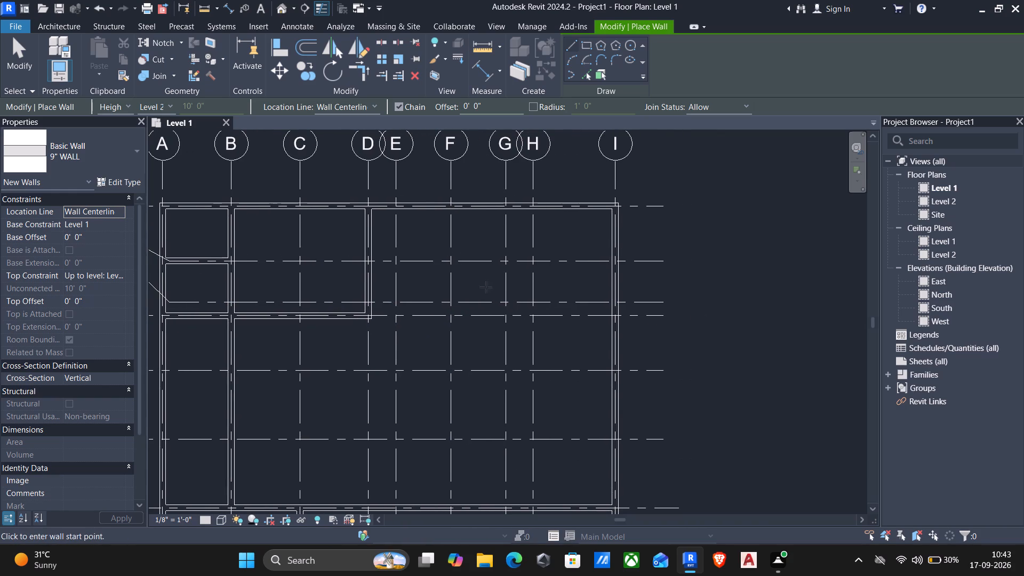
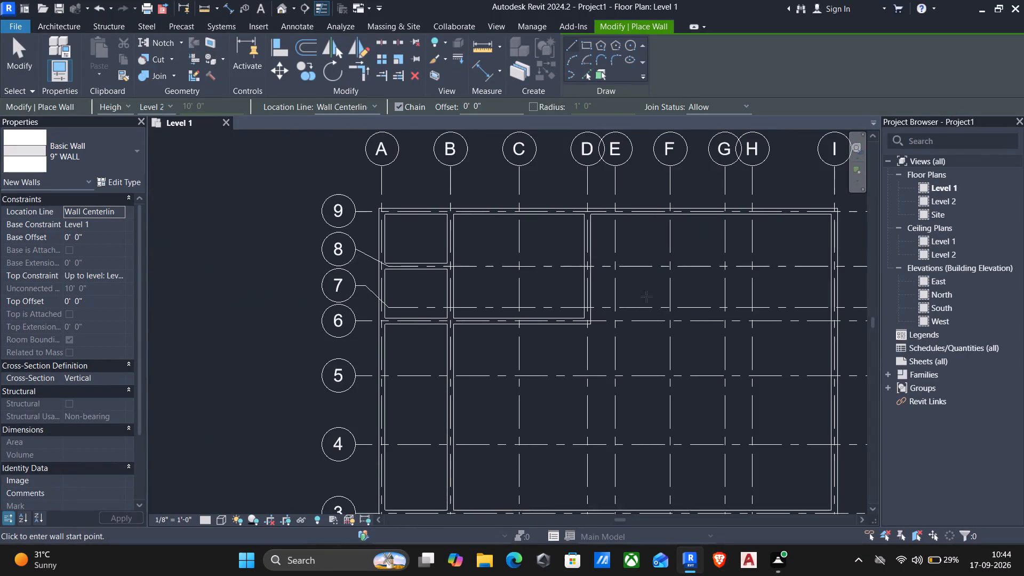
Draw a 9" wall along grid 8 from the grid D wall east to grid F, continuing north along grid F to the grid 9 wall.
{"action": "middle_click_drag", "start_coordinate": [625, 283], "coordinate": [518, 299]}
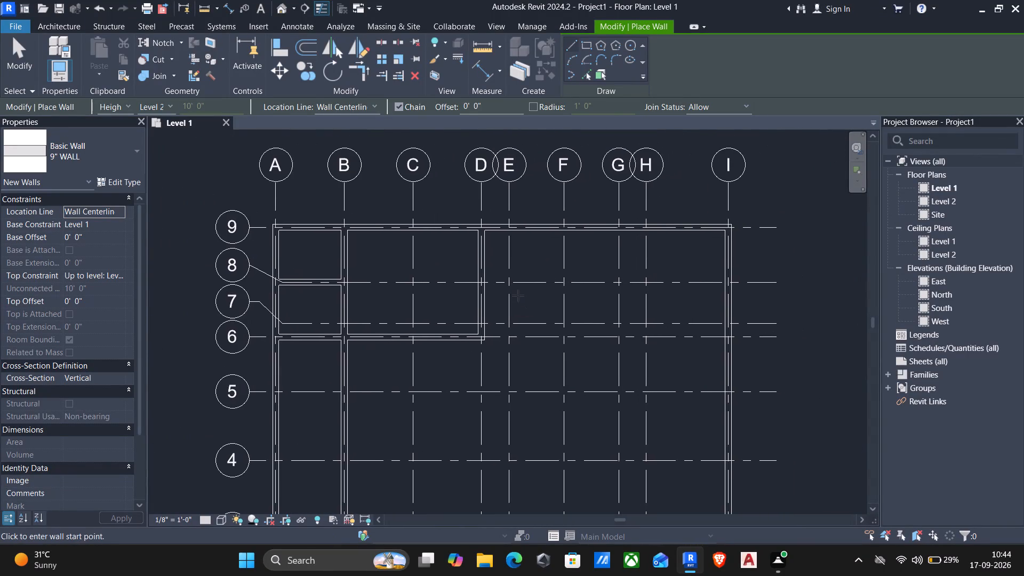
{"action": "middle_click_drag", "start_coordinate": [497, 292], "coordinate": [454, 298]}
{"action": "middle_click_drag", "start_coordinate": [451, 283], "coordinate": [419, 283]}
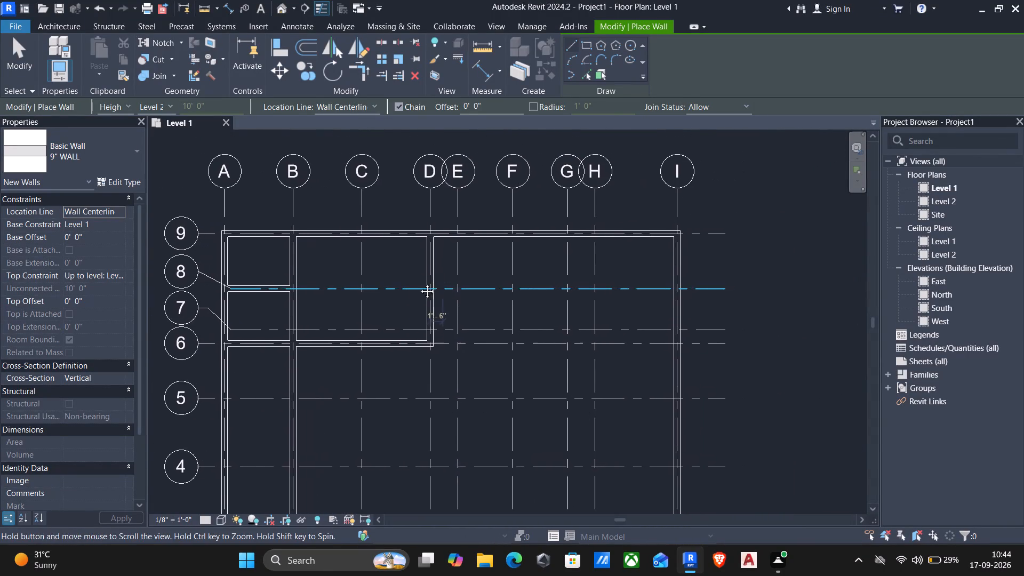
{"action": "middle_click_drag", "start_coordinate": [419, 283], "coordinate": [405, 285]}
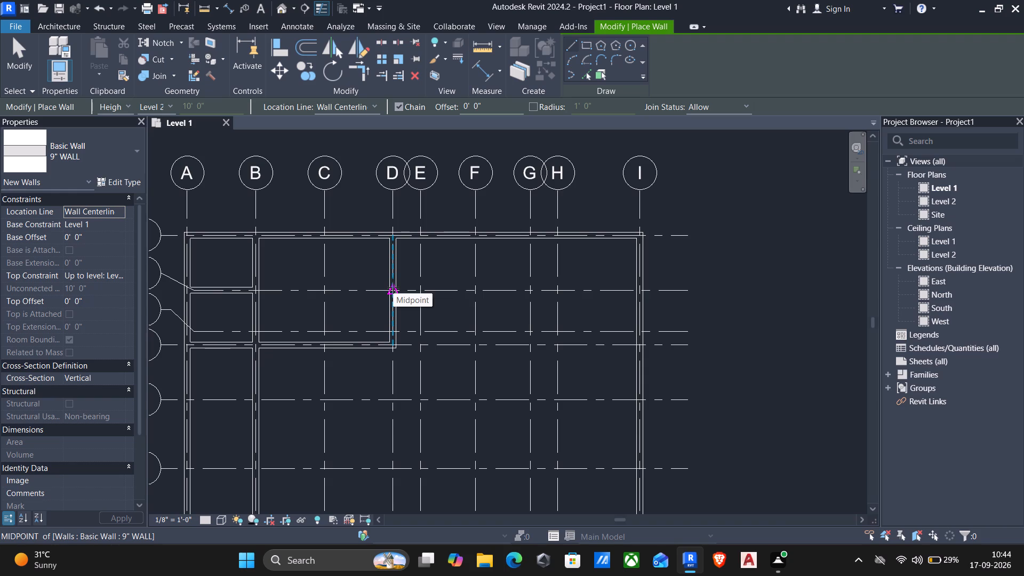
{"action": "left_click_drag", "start_coordinate": [393, 287], "coordinate": [407, 287]}
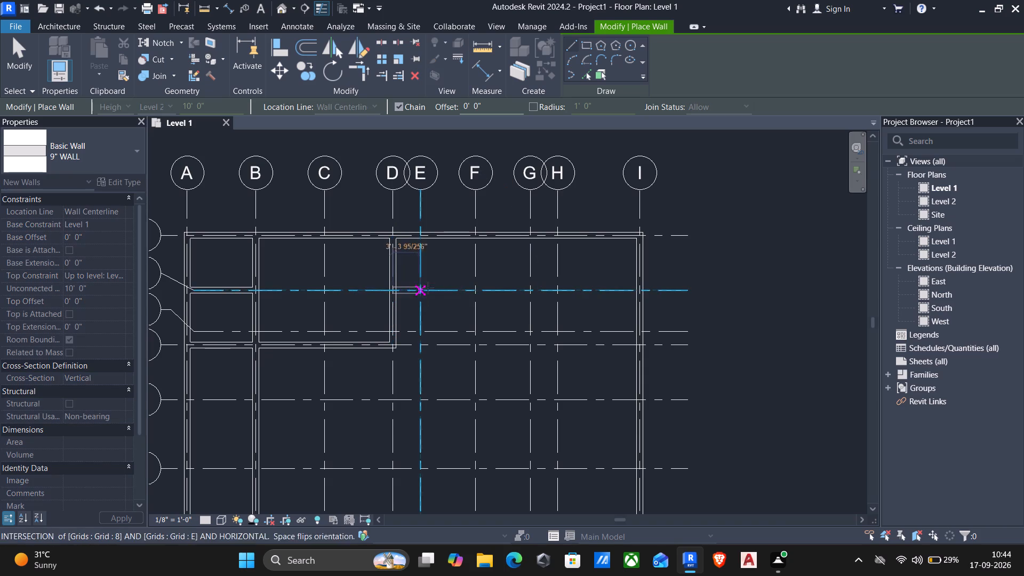
{"action": "left_click", "coordinate": [476, 289]}
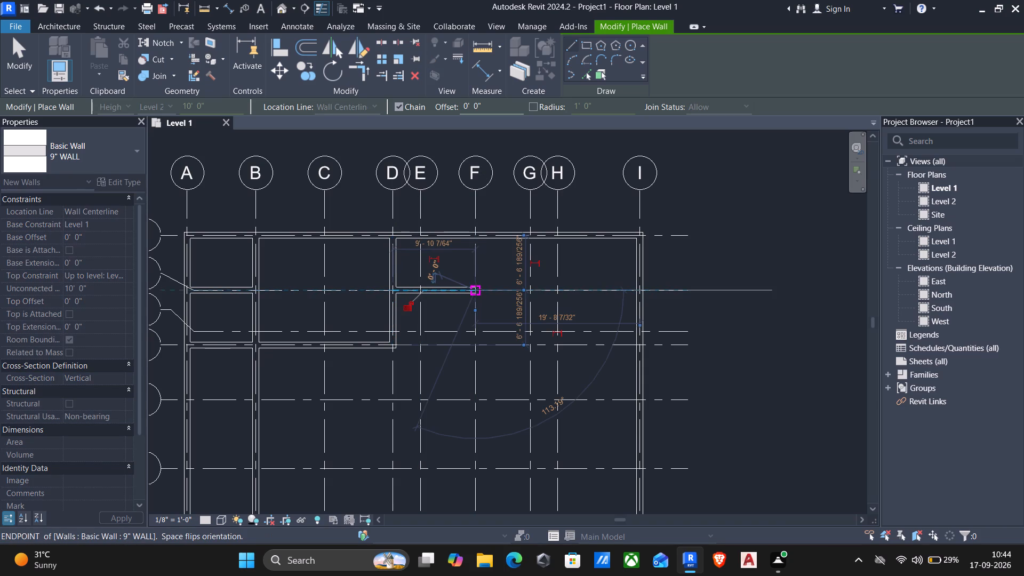
{"action": "left_click", "coordinate": [473, 241]}
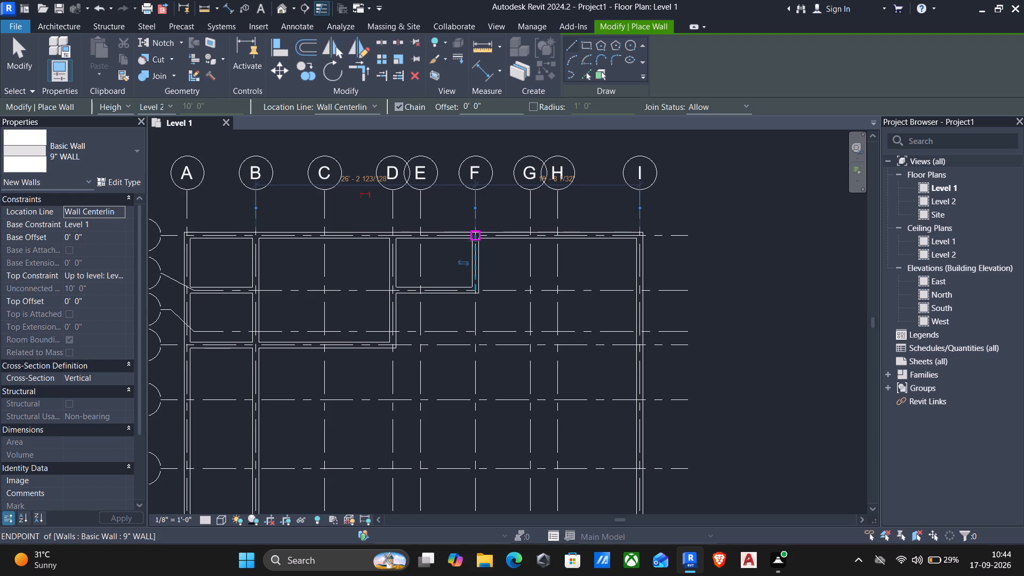
{"action": "key", "text": "Escape"}
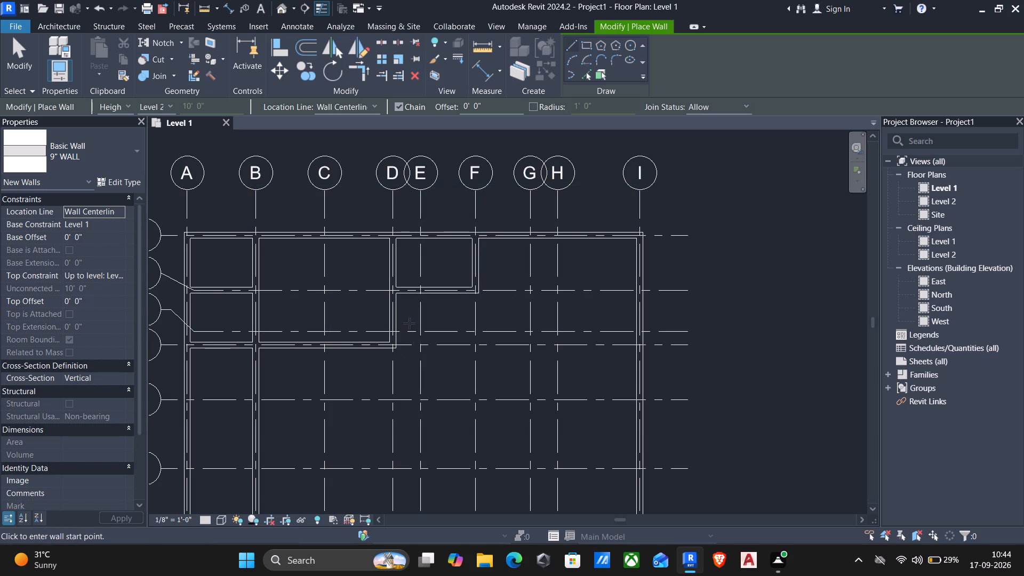
Draw a 9" wall along grid 6 from the end of the grid D wall east to the grid I wall.
{"action": "left_click", "coordinate": [394, 343]}
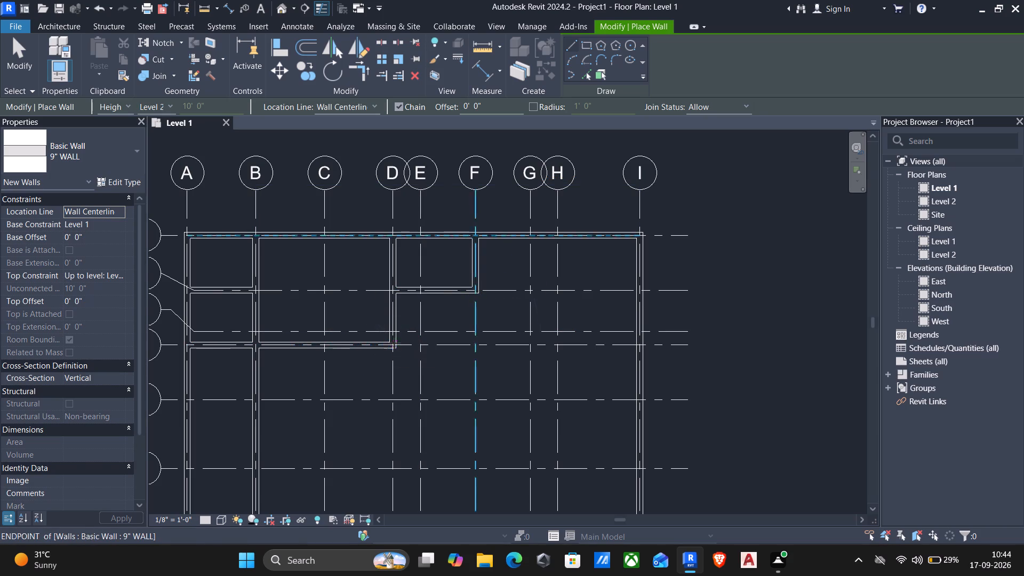
{"action": "left_click", "coordinate": [634, 344]}
{"action": "key", "text": "Escape"}
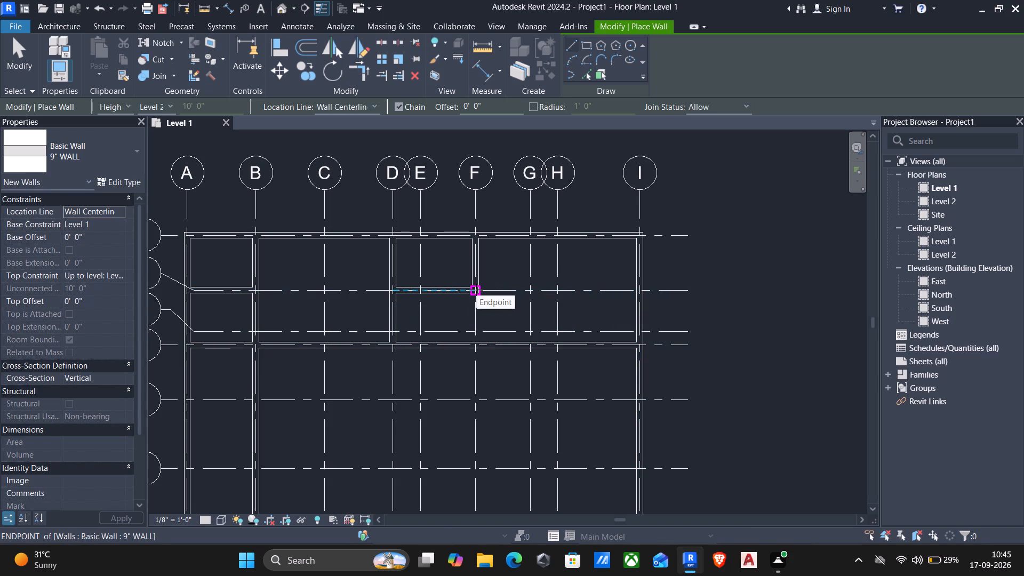
Draw a 9" wall along grid F from the end of the grid 8 wall south to the grid 6 wall.
{"action": "left_click", "coordinate": [476, 290]}
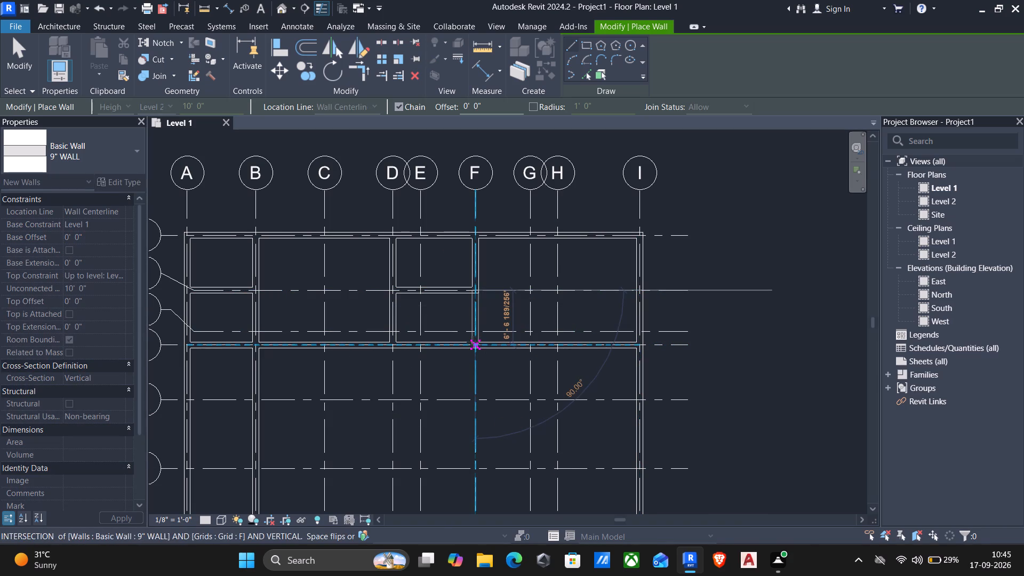
{"action": "left_click", "coordinate": [473, 342]}
{"action": "key", "text": "Escape"}
{"action": "key", "text": "Escape"}
Draw a wall matching the grid F wall along grid H from grid 9 south to grid 7, continuing east to the grid I wall.
{"action": "left_click", "coordinate": [481, 293]}
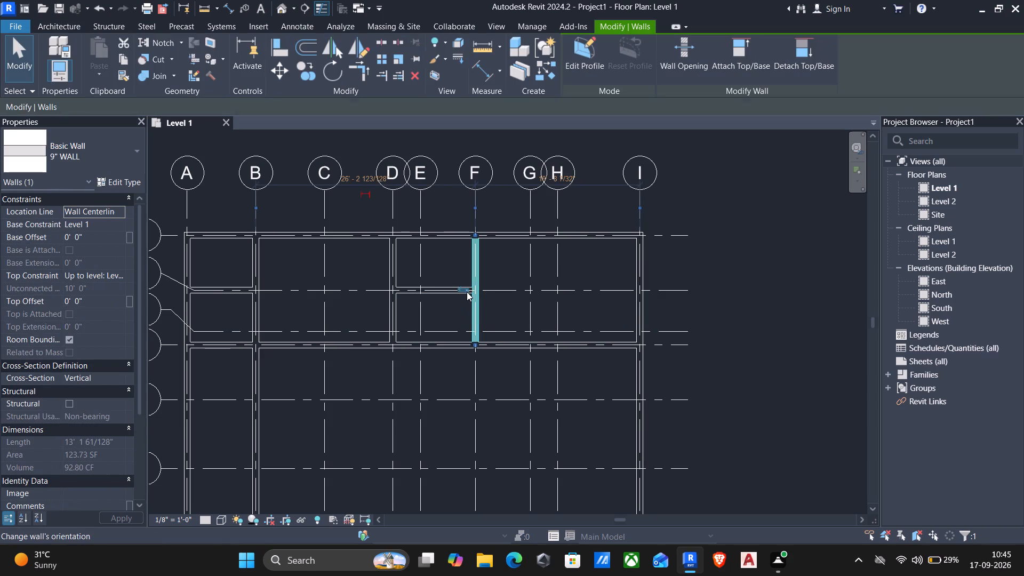
{"action": "key", "text": "Escape"}
{"action": "left_click", "coordinate": [475, 291]}
{"action": "type", "text": "CS"}
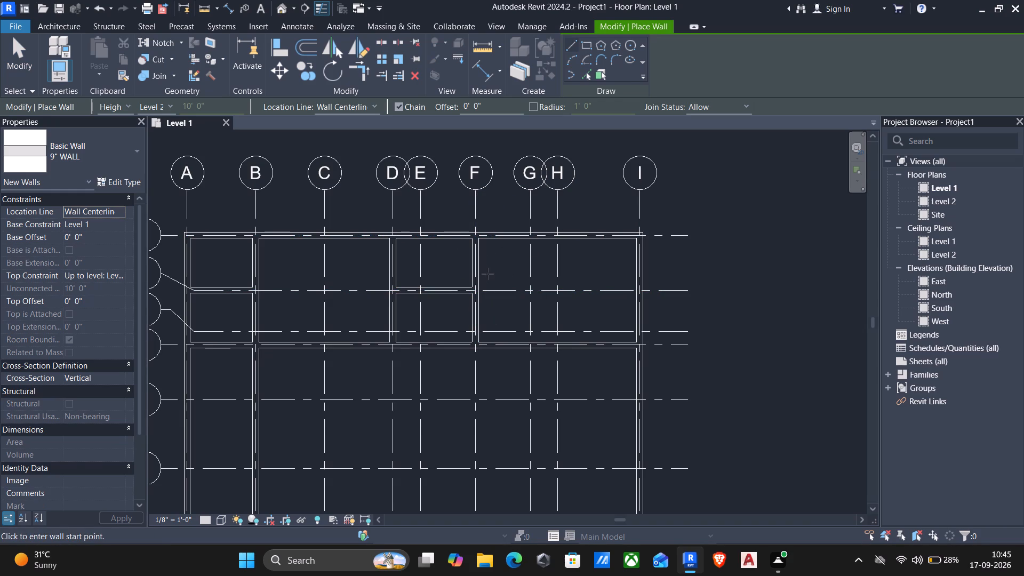
{"action": "left_click", "coordinate": [557, 241]}
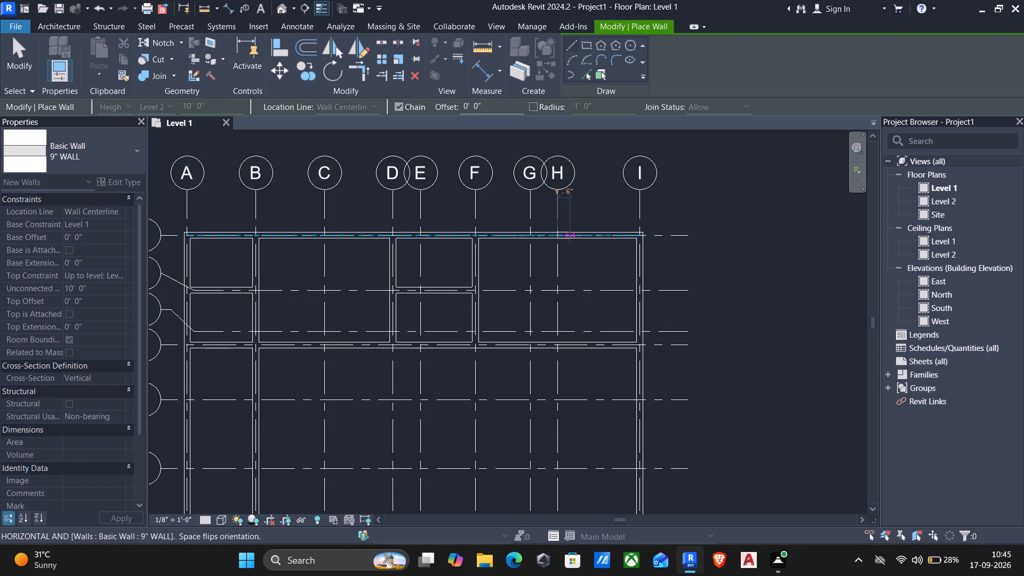
{"action": "key", "text": "Escape"}
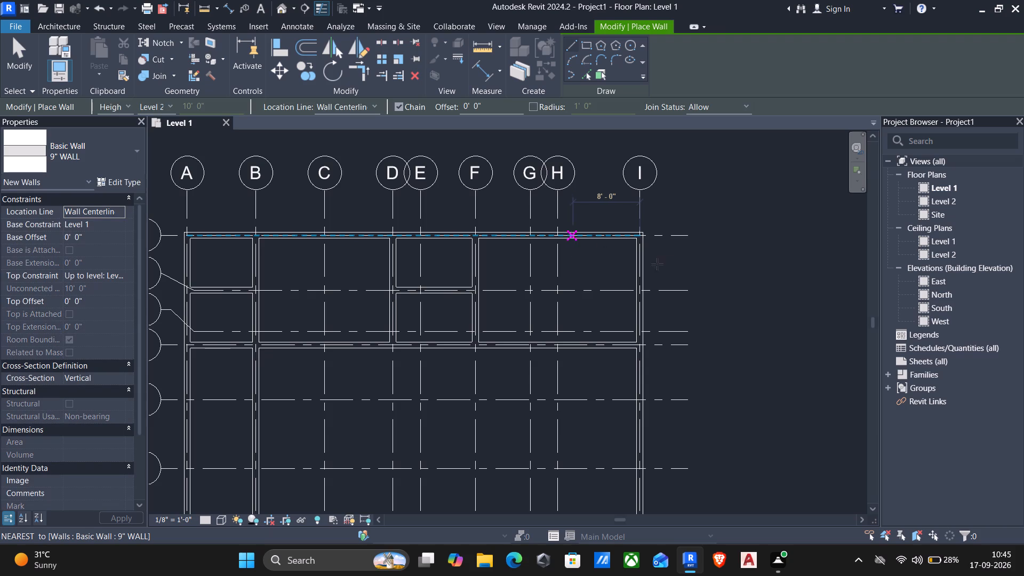
{"action": "scroll", "coordinate": [657, 268], "scroll_direction": "down", "scroll_amount": 2}
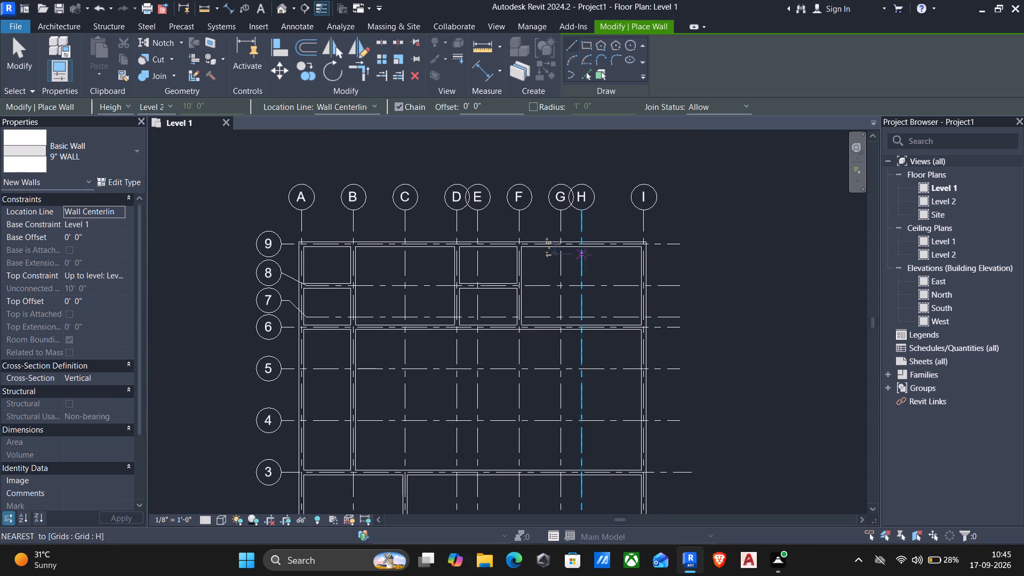
{"action": "scroll", "coordinate": [585, 254], "scroll_direction": "up", "scroll_amount": 3}
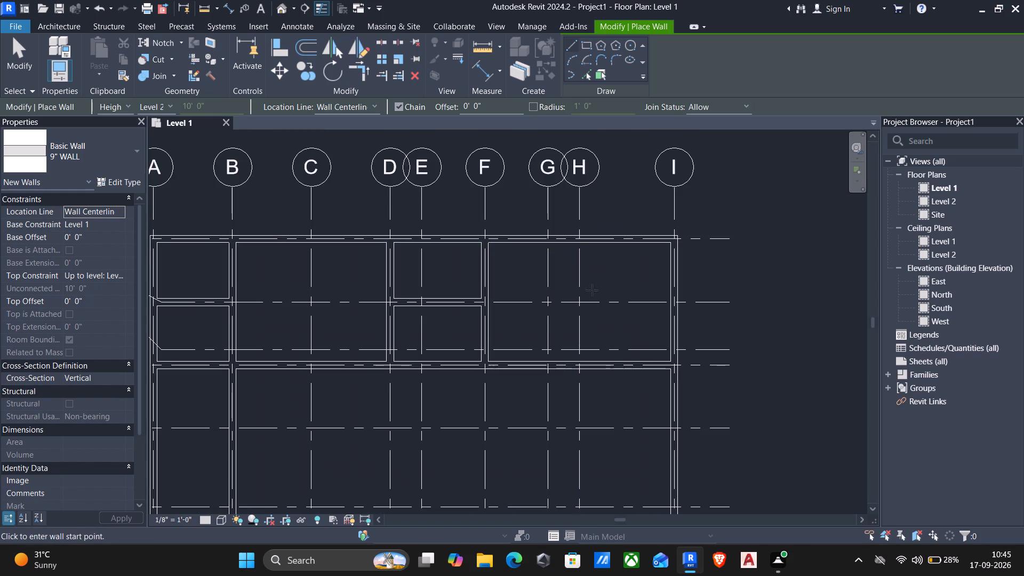
{"action": "left_click", "coordinate": [582, 242]}
{"action": "scroll", "coordinate": [581, 351], "scroll_direction": "up", "scroll_amount": 3}
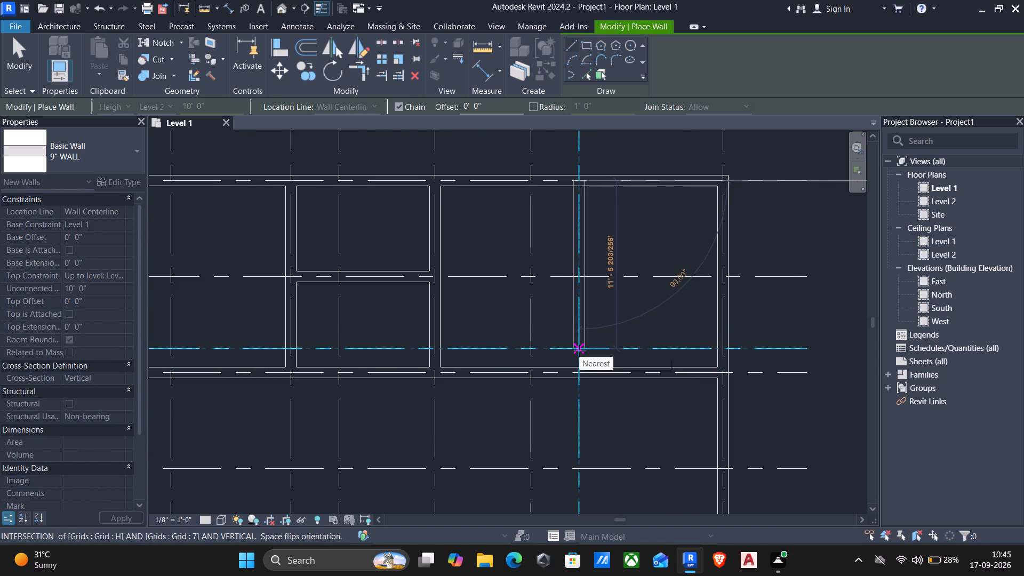
{"action": "left_click", "coordinate": [579, 351]}
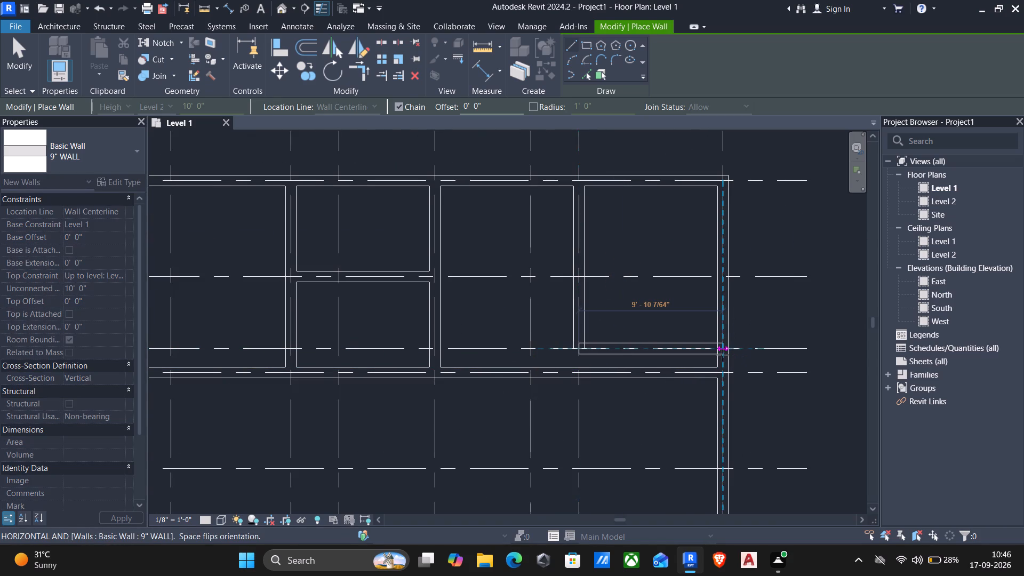
{"action": "left_click", "coordinate": [722, 355]}
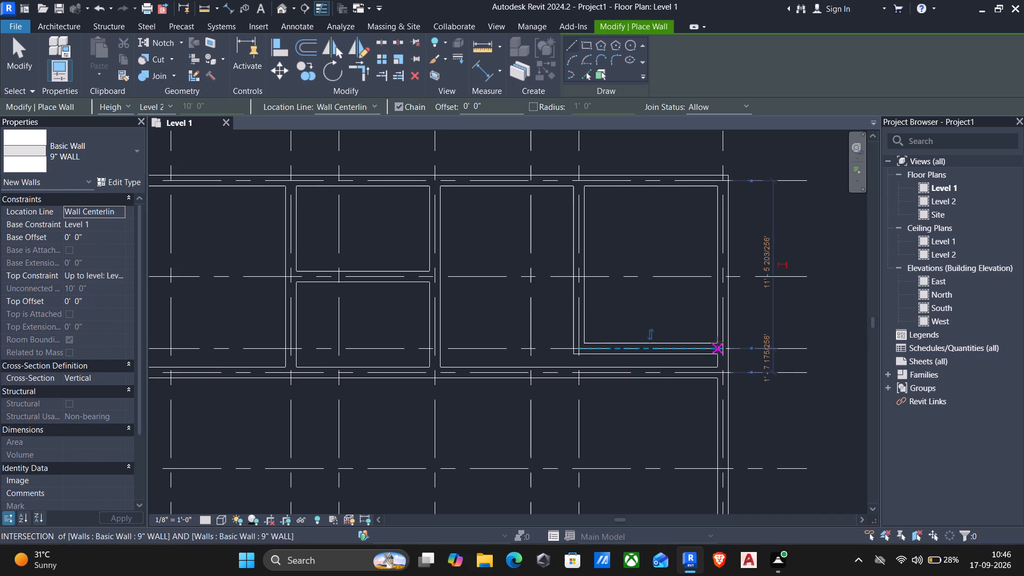
{"action": "key", "text": "Escape"}
Draw a 9" wall along grid 5 from grid F east to the grid I wall.
{"action": "scroll", "coordinate": [497, 400], "scroll_direction": "down", "scroll_amount": 2}
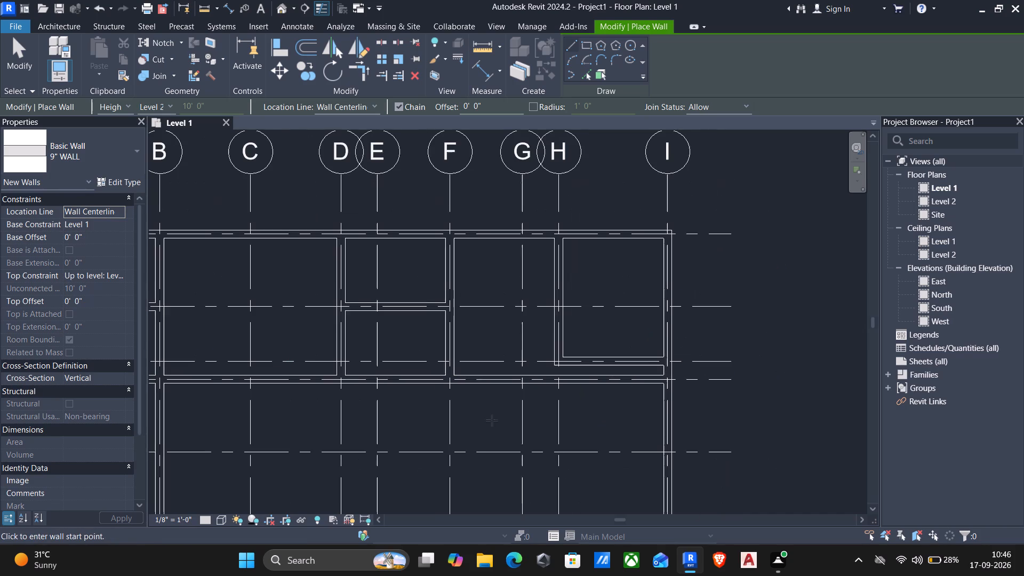
{"action": "scroll", "coordinate": [283, 408], "scroll_direction": "down", "scroll_amount": 2}
{"action": "scroll", "coordinate": [488, 349], "scroll_direction": "down", "scroll_amount": 1}
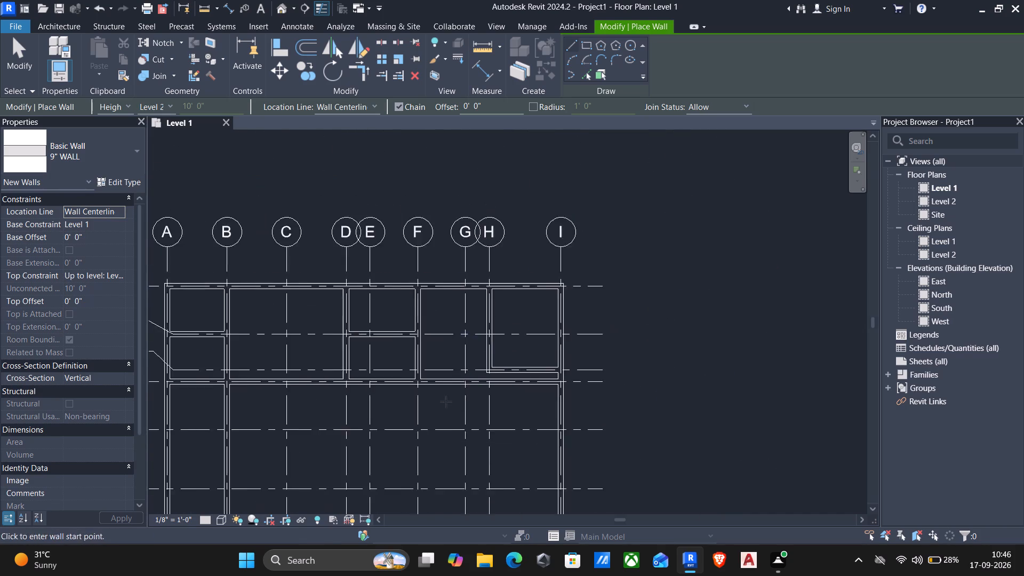
{"action": "middle_click_drag", "start_coordinate": [446, 402], "coordinate": [674, 268]}
{"action": "middle_click", "coordinate": [636, 276]}
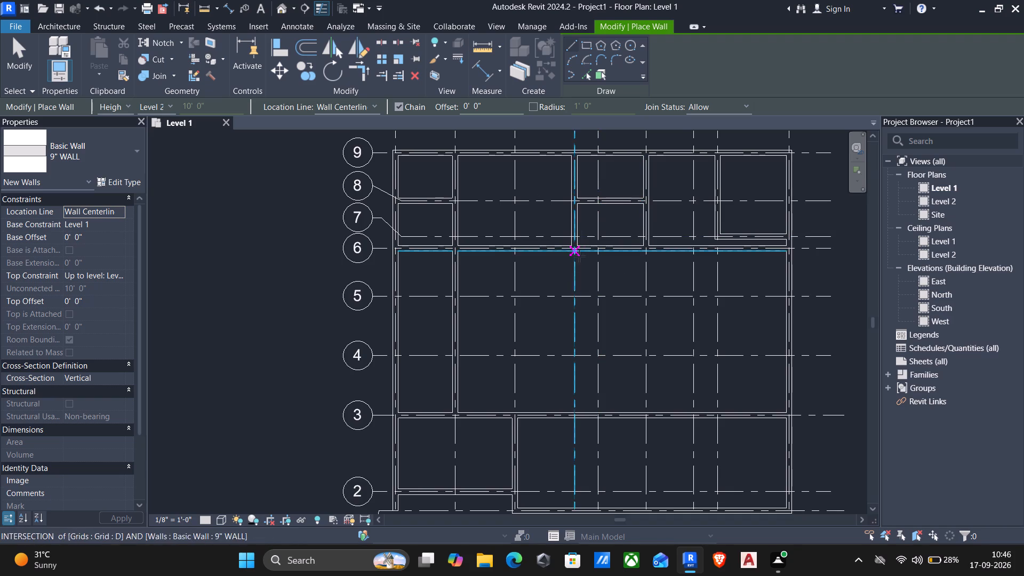
{"action": "middle_click_drag", "start_coordinate": [594, 260], "coordinate": [504, 265]}
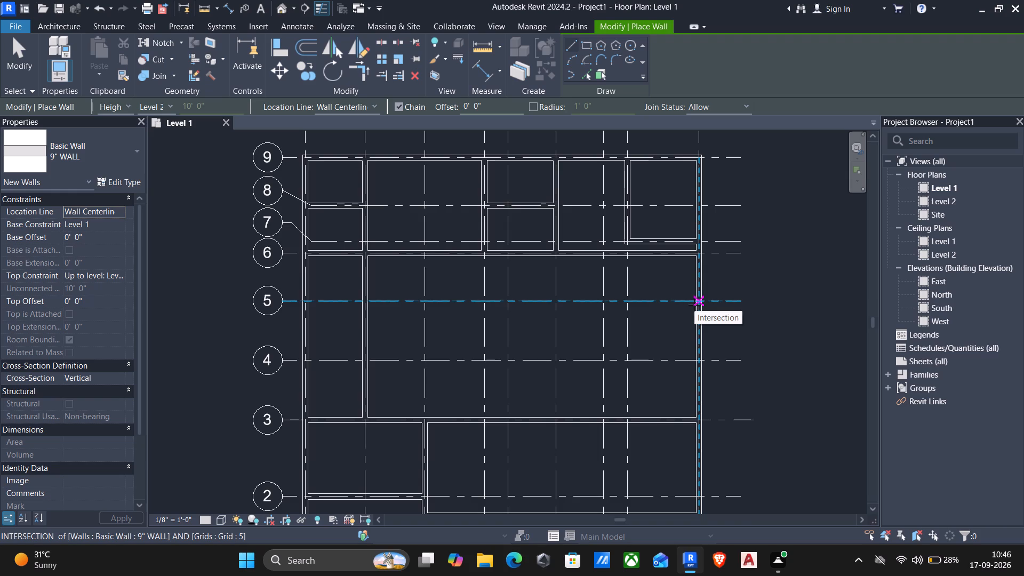
{"action": "middle_click_drag", "start_coordinate": [683, 312], "coordinate": [682, 353]}
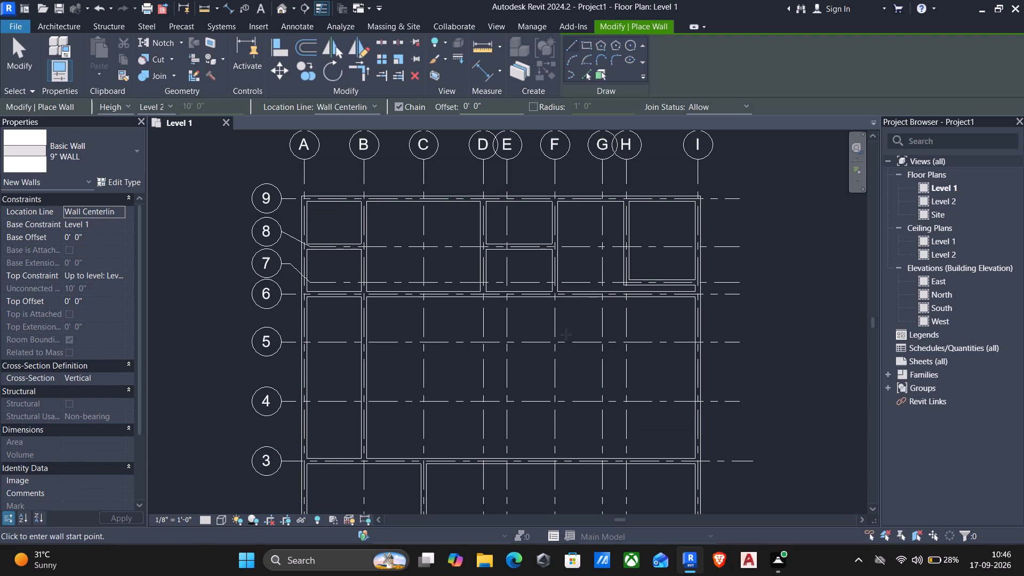
{"action": "left_click", "coordinate": [558, 342]}
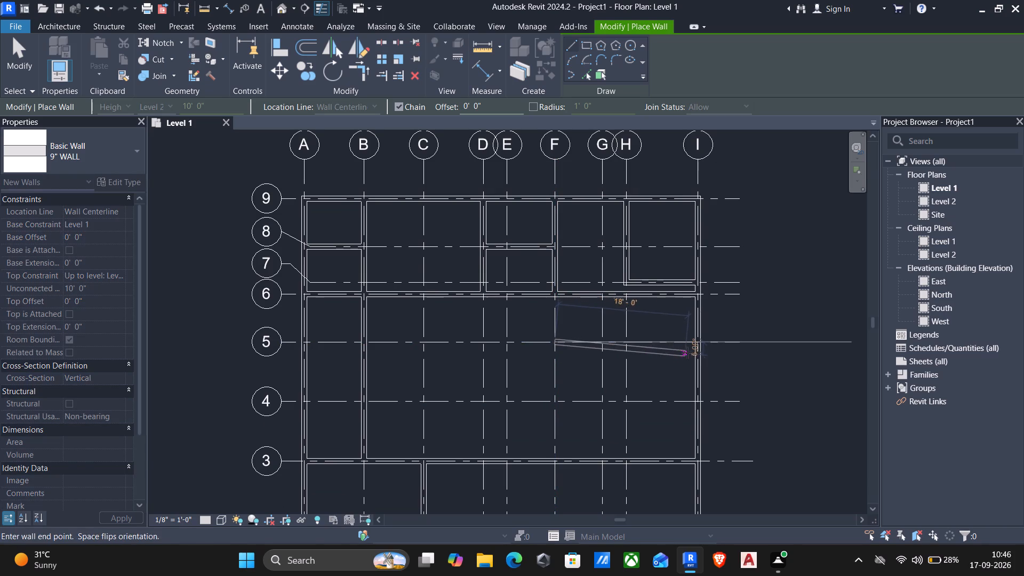
{"action": "left_click", "coordinate": [694, 342]}
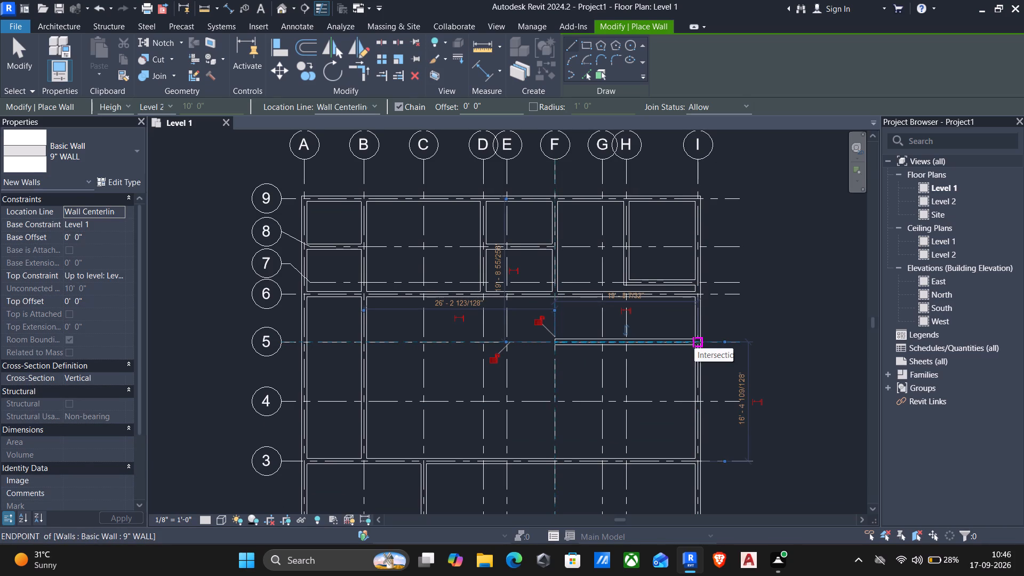
{"action": "key", "text": "Escape"}
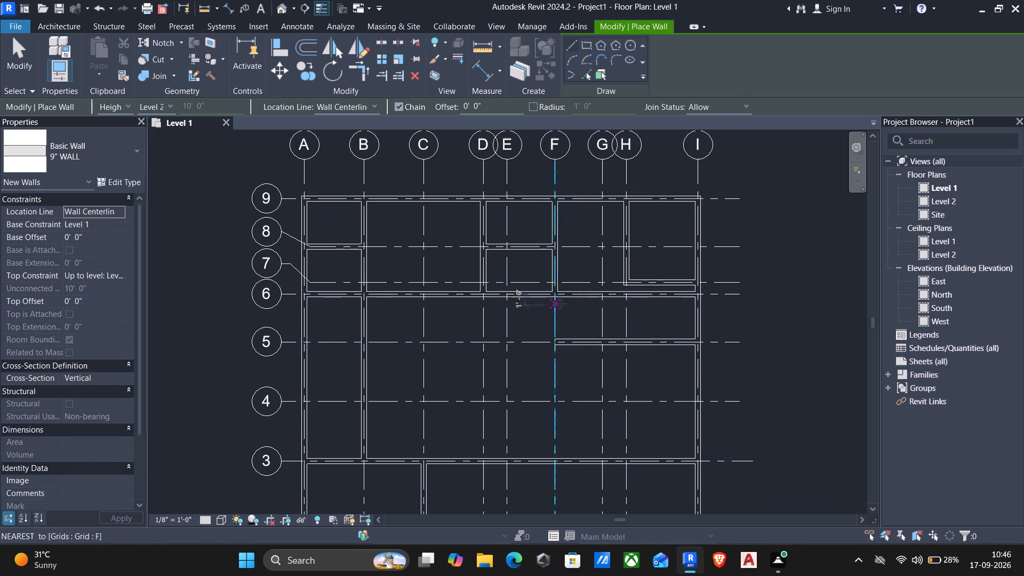
{"action": "key", "text": "Escape"}
Shorten the grid 6 wall by moving its east end from grid I back to the grid F wall.
{"action": "left_click", "coordinate": [683, 293]}
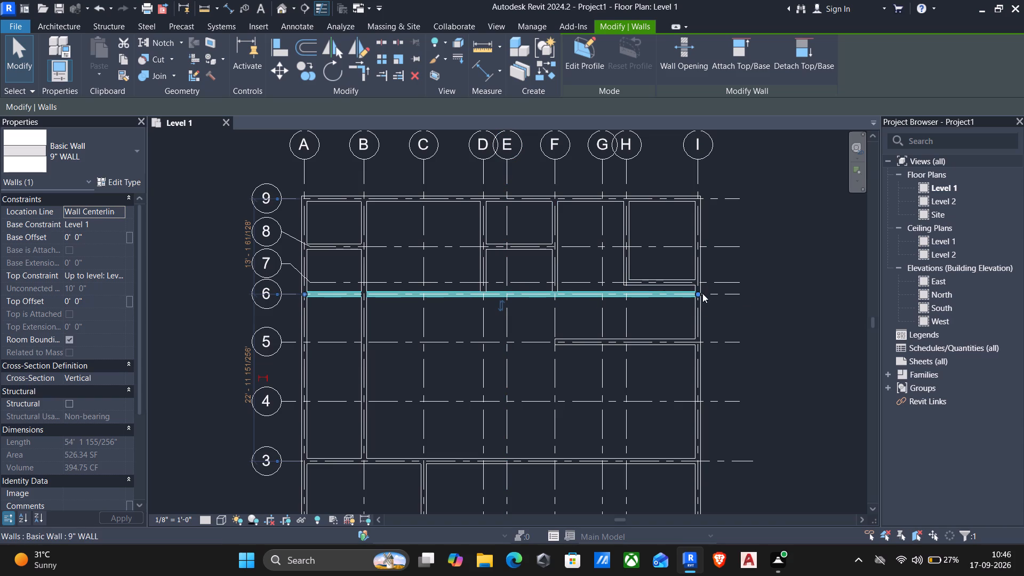
{"action": "left_click_drag", "start_coordinate": [699, 293], "coordinate": [619, 291]}
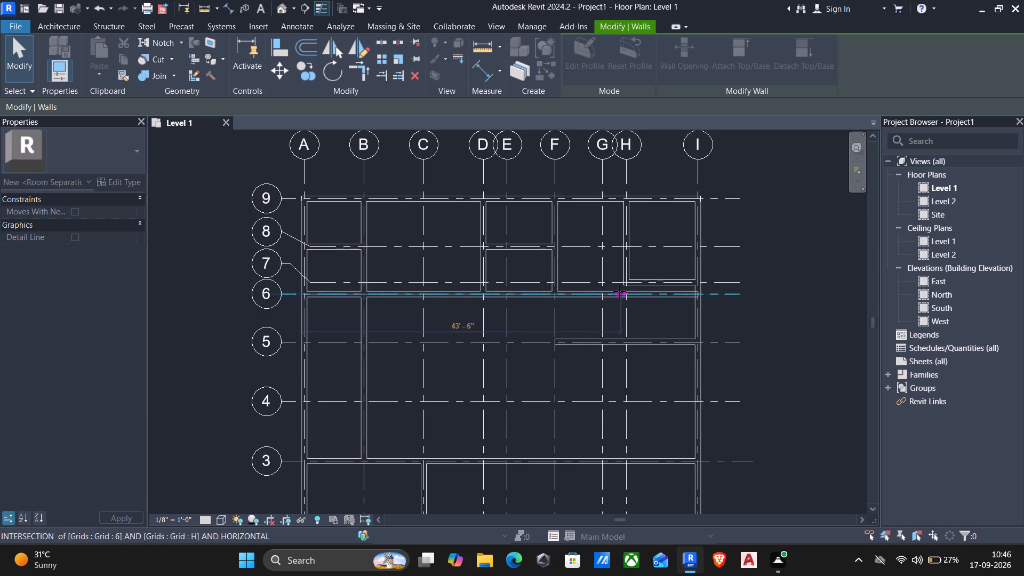
{"action": "left_click_drag", "start_coordinate": [619, 291], "coordinate": [559, 294]}
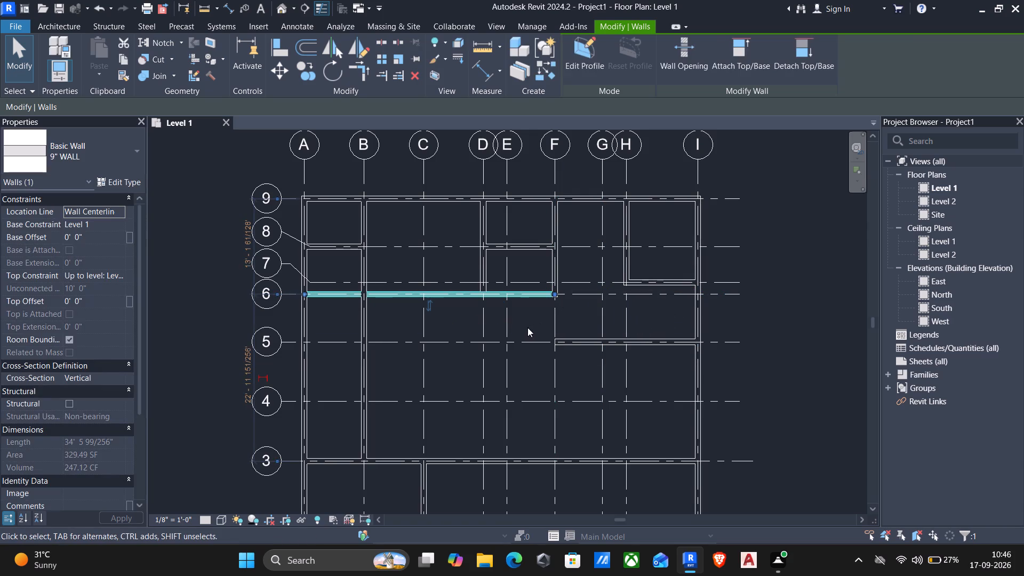
{"action": "key", "text": "Escape"}
Trim/extend the grid 5 wall and the grid F wall to meet in a corner at grid F and grid 5.
{"action": "scroll", "coordinate": [518, 337], "scroll_direction": "down", "scroll_amount": 2}
{"action": "middle_click", "coordinate": [507, 348]}
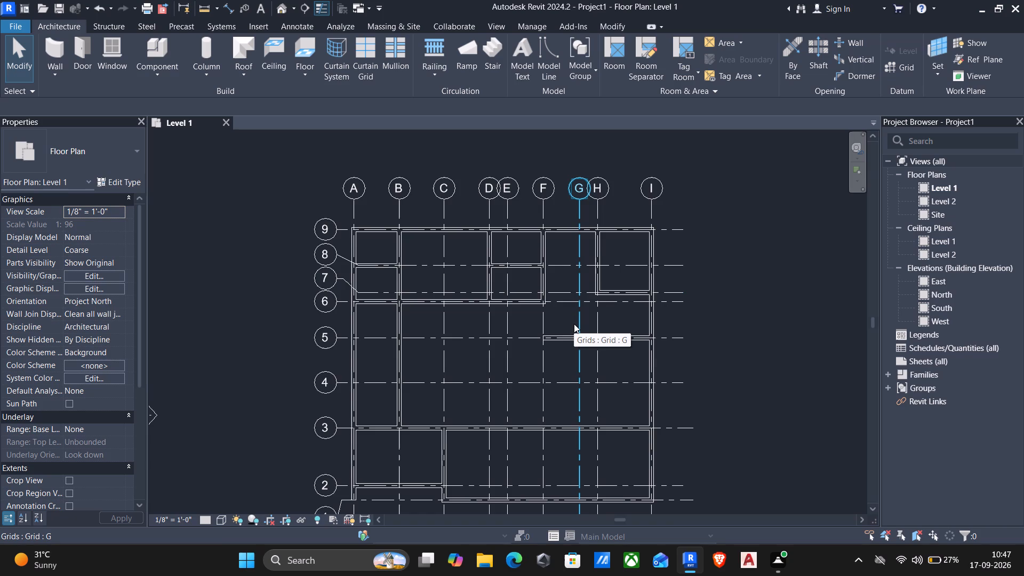
{"action": "type", "text": "TR"}
{"action": "left_click", "coordinate": [560, 335]}
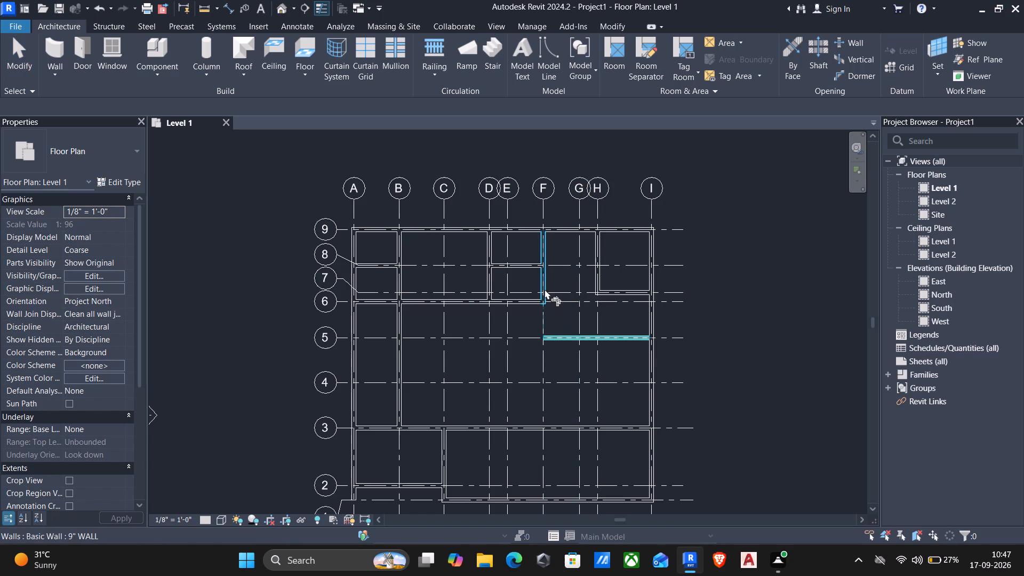
{"action": "left_click", "coordinate": [543, 287]}
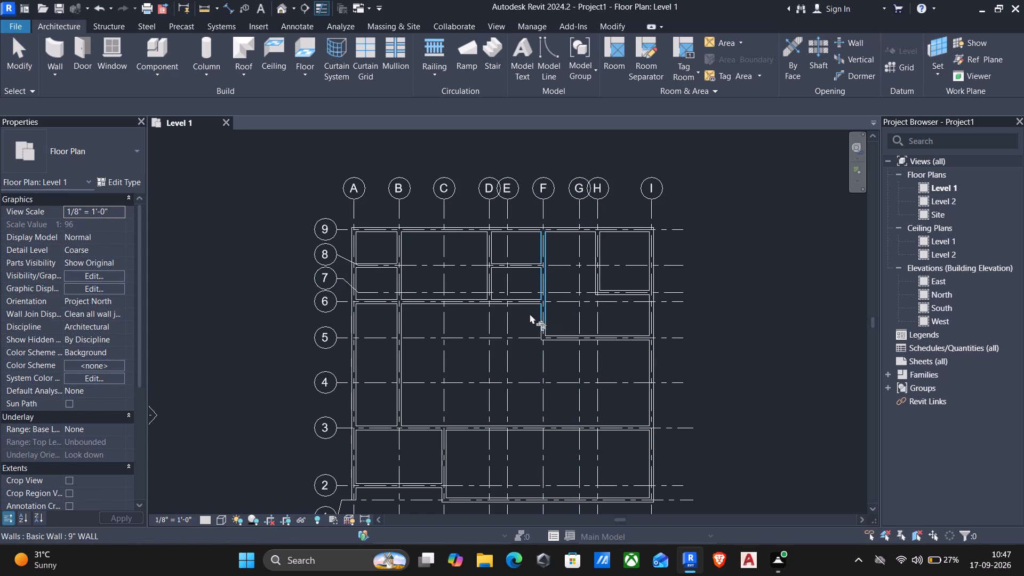
{"action": "key", "text": "Escape"}
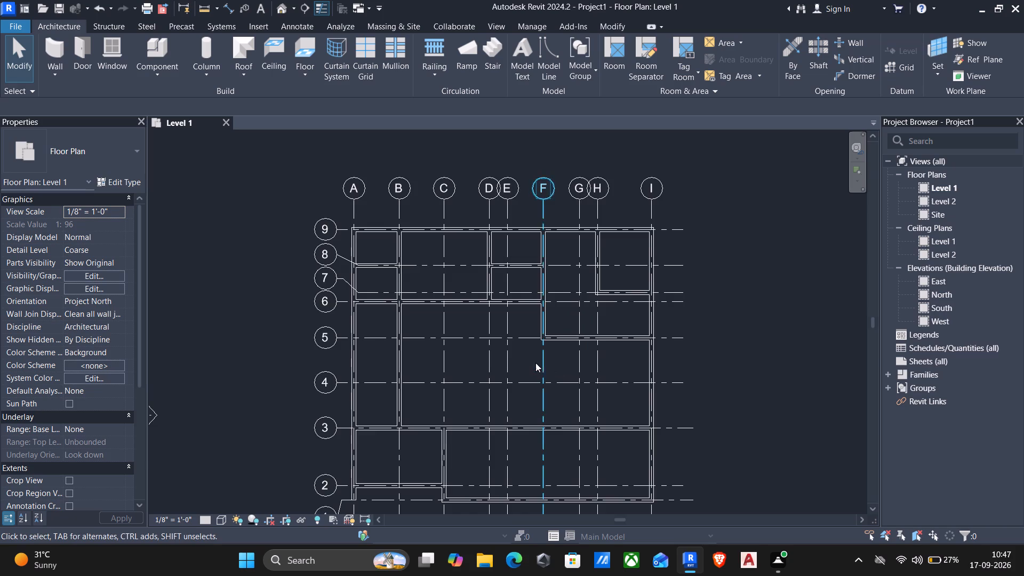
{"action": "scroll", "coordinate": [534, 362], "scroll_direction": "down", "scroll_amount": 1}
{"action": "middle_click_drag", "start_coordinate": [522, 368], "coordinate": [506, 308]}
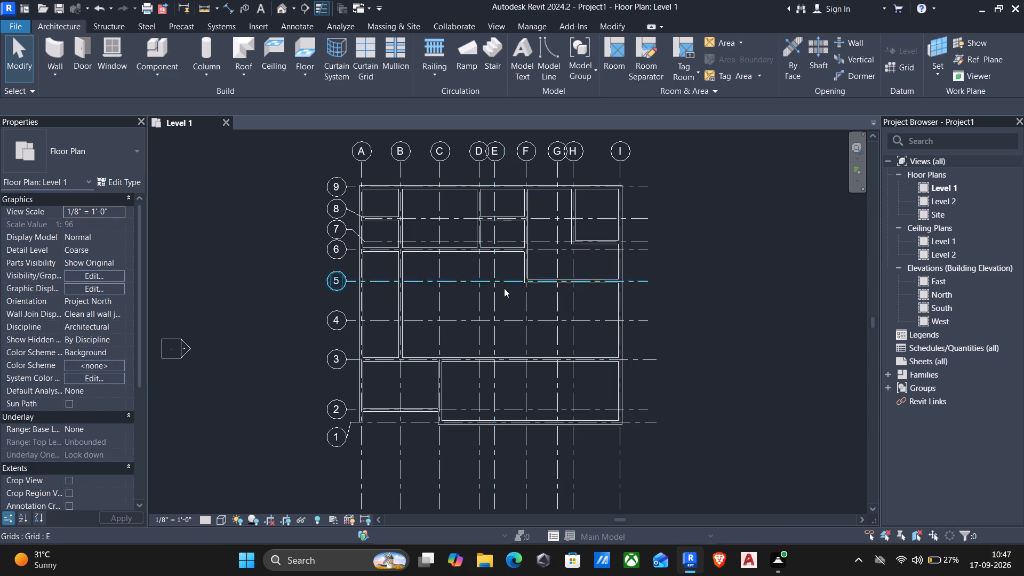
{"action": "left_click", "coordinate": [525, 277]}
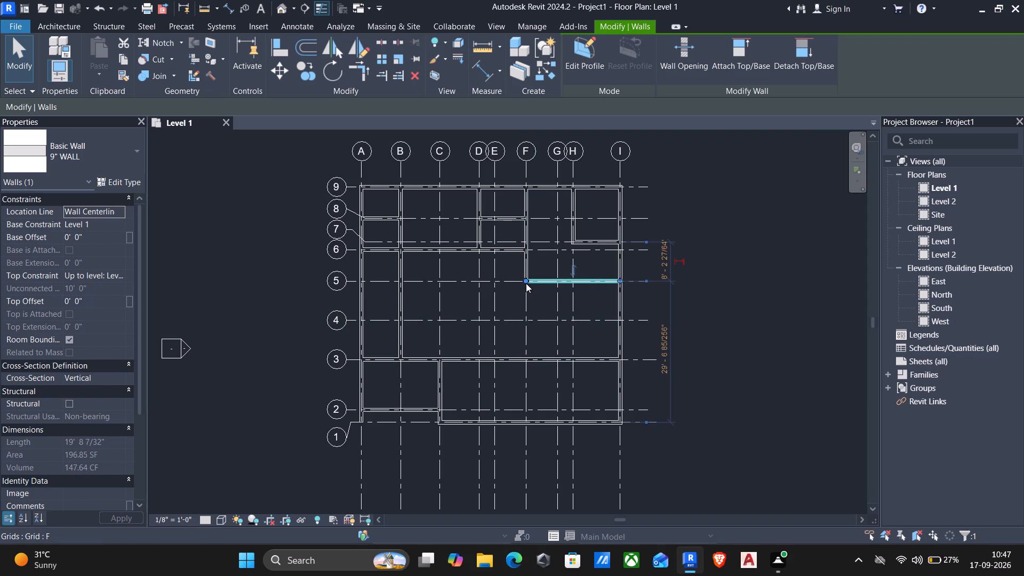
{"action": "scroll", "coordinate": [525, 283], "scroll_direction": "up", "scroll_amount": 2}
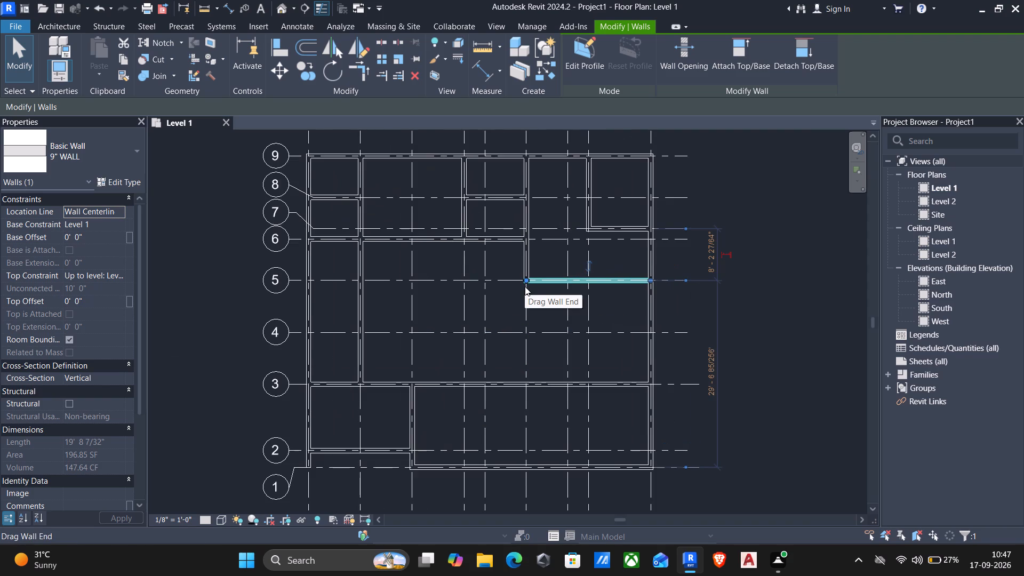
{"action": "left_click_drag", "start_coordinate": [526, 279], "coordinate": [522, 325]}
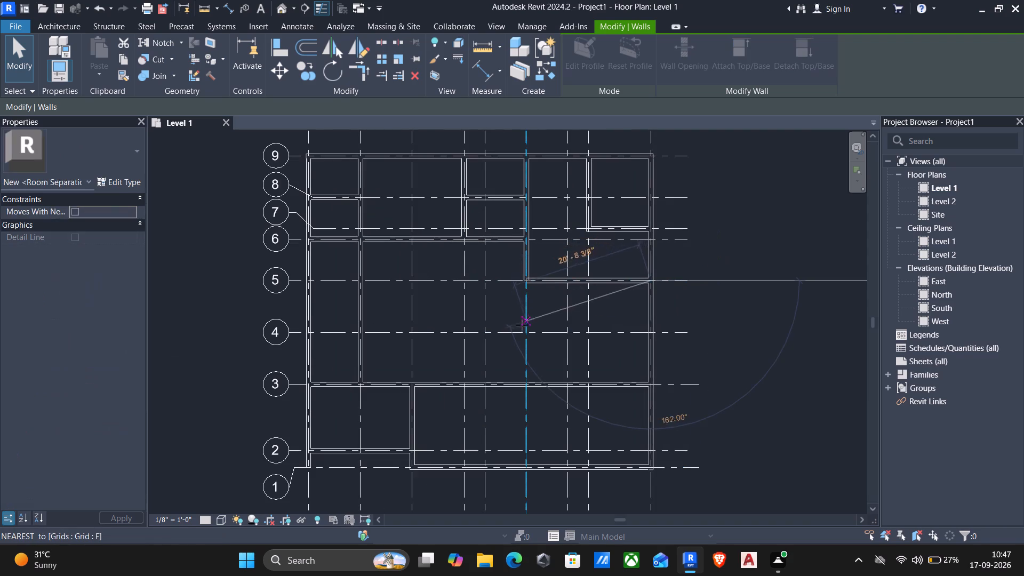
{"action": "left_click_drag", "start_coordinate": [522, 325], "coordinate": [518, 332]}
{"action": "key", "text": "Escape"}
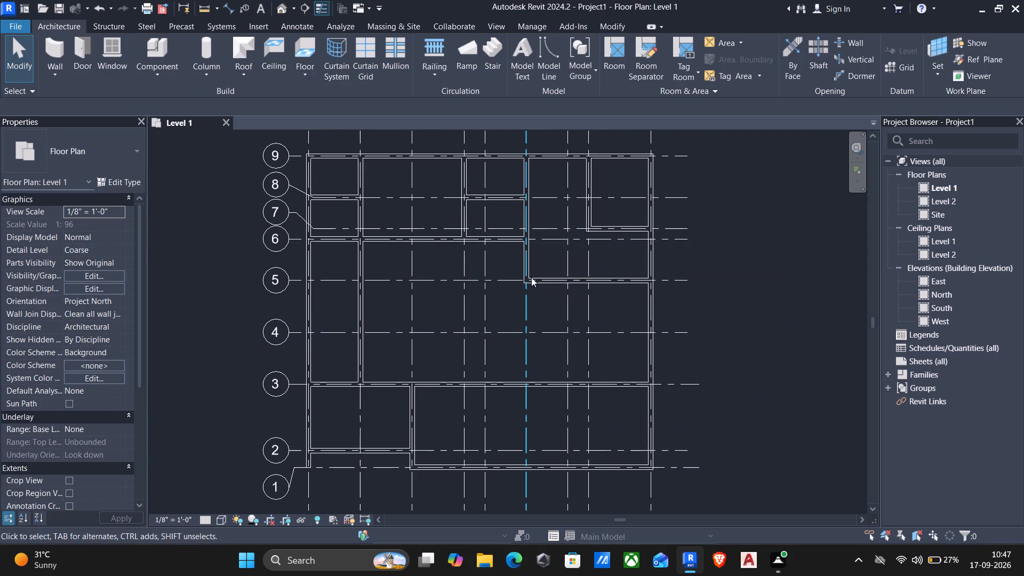
Extend the grid F wall by moving its south end from grid 5 down to the grid 3 wall.
{"action": "left_click", "coordinate": [526, 263]}
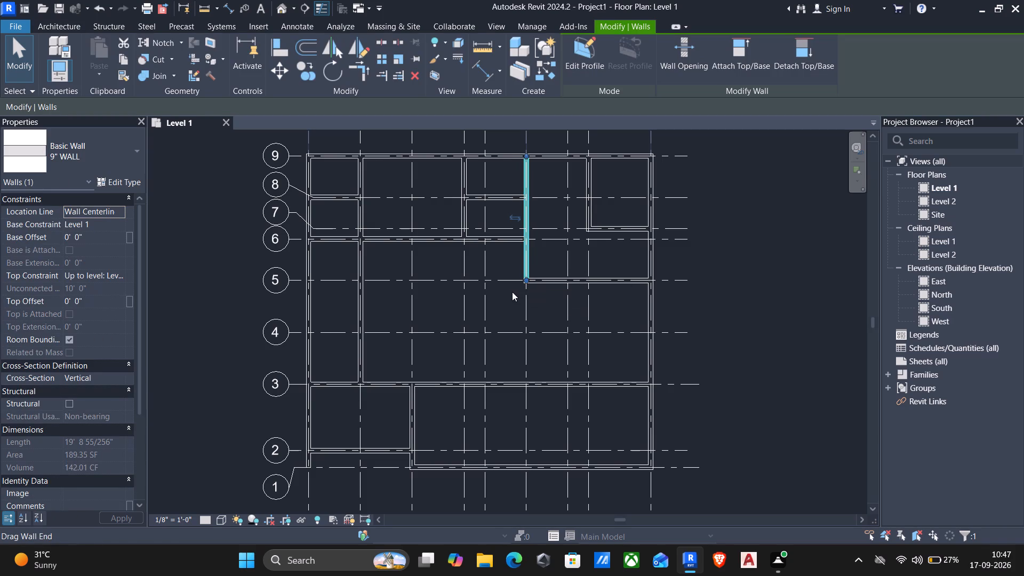
{"action": "scroll", "coordinate": [517, 281], "scroll_direction": "up", "scroll_amount": 3}
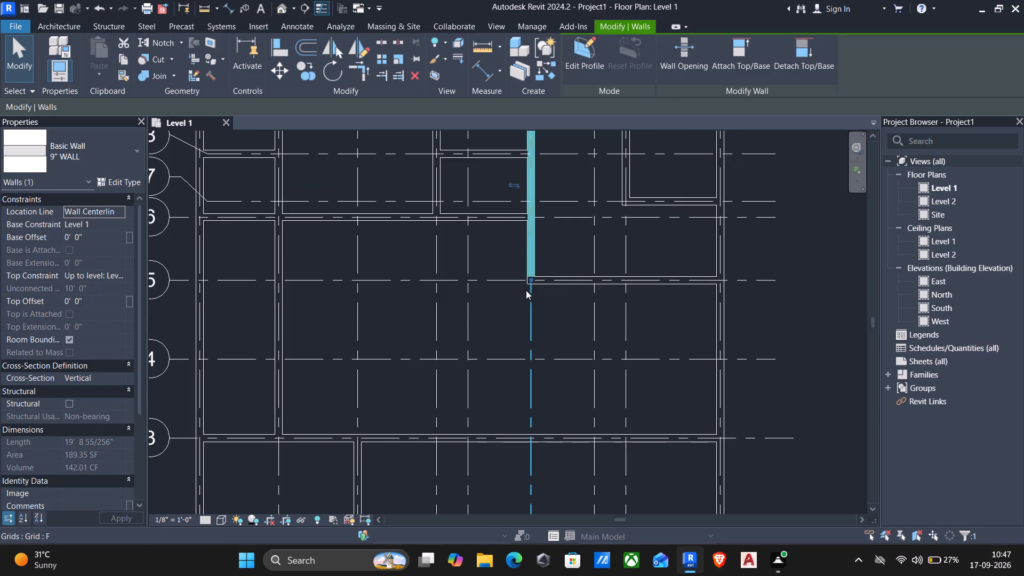
{"action": "left_click_drag", "start_coordinate": [530, 280], "coordinate": [530, 410]}
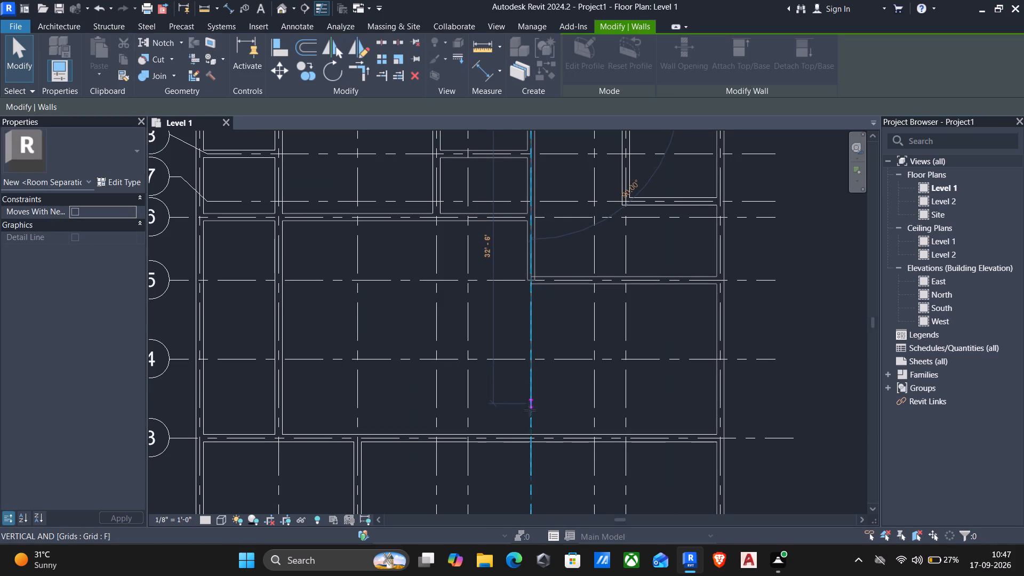
{"action": "left_click_drag", "start_coordinate": [530, 410], "coordinate": [535, 437]}
{"action": "key", "text": "Escape"}
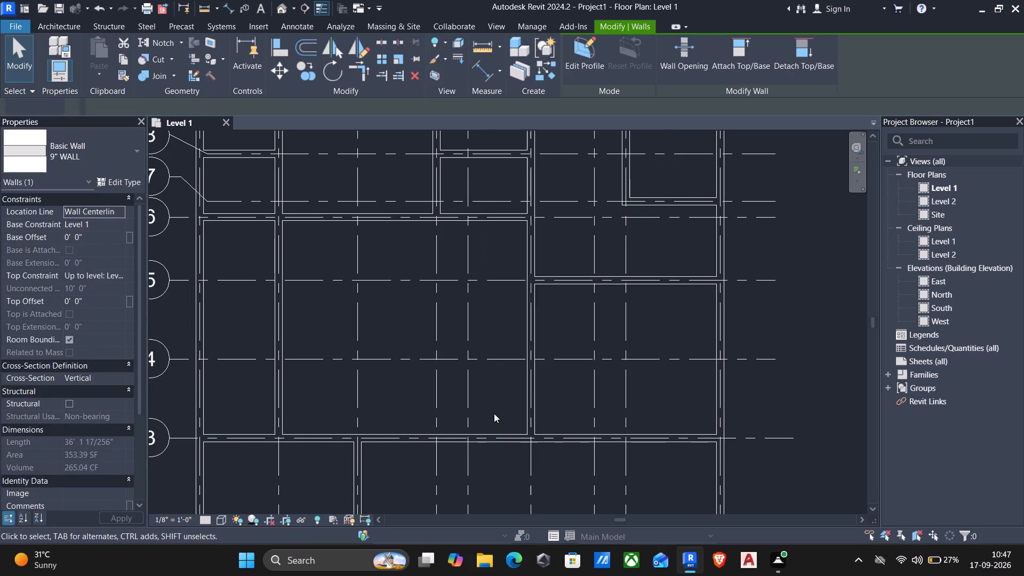
{"action": "scroll", "coordinate": [494, 413], "scroll_direction": "down", "scroll_amount": 3}
{"action": "middle_click_drag", "start_coordinate": [644, 395], "coordinate": [647, 334]}
{"action": "scroll", "coordinate": [644, 324], "scroll_direction": "down", "scroll_amount": 2}
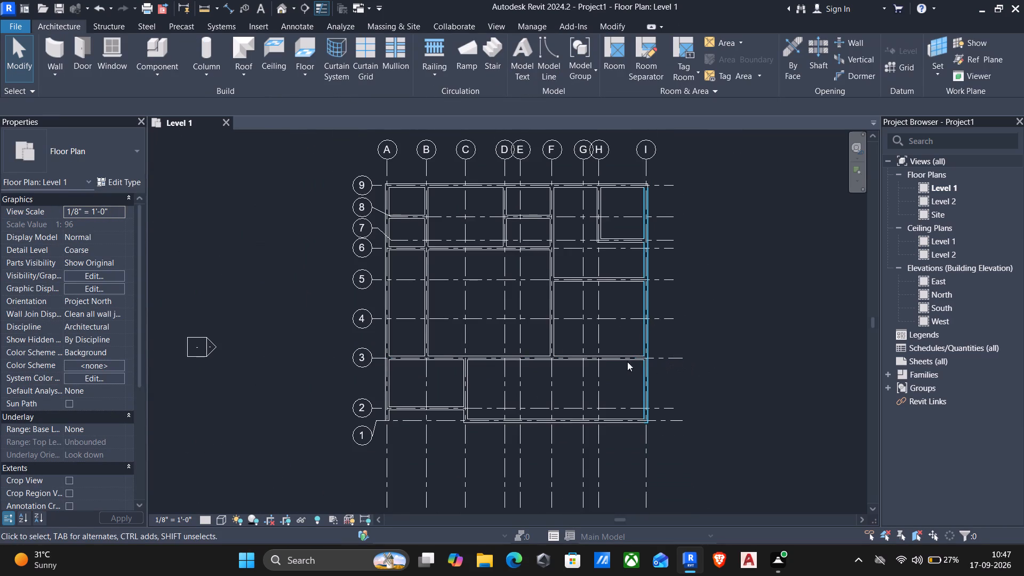
{"action": "scroll", "coordinate": [575, 368], "scroll_direction": "down", "scroll_amount": 2}
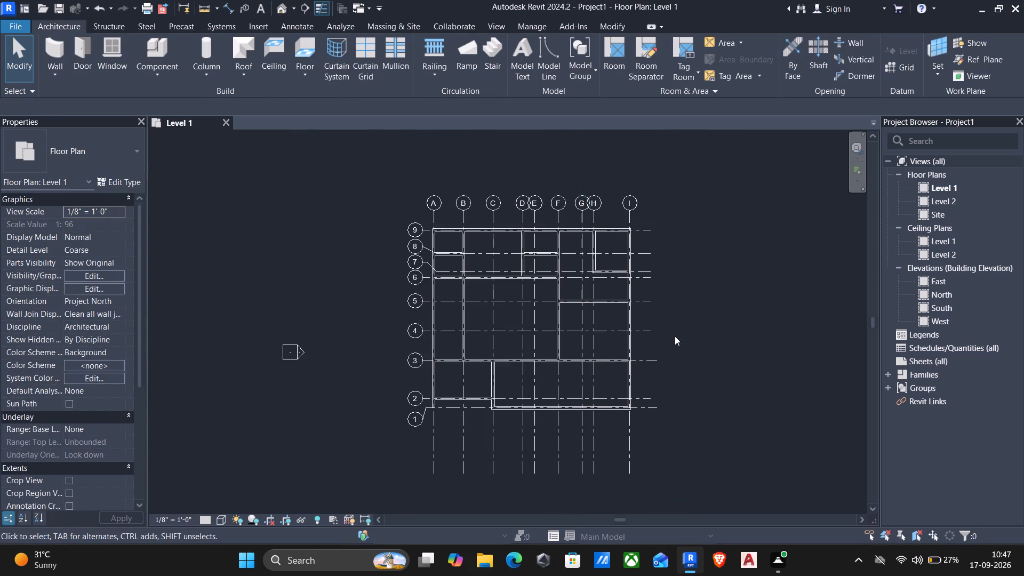
{"action": "key", "text": "Escape"}
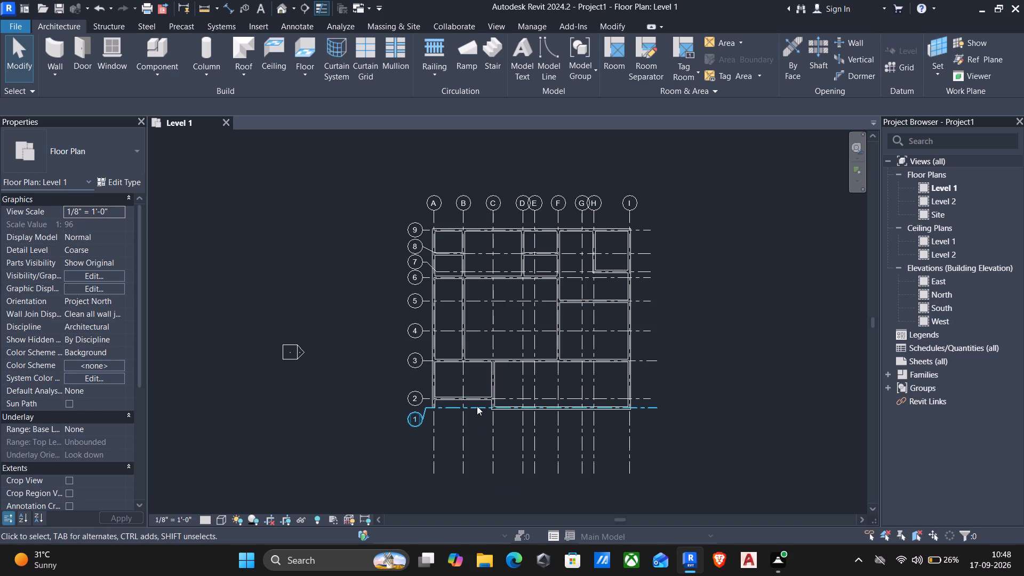
{"action": "key", "text": "Escape"}
Draw a wall matching the 9" grid C wall along grid E, from the grid 1 wall north to the grid 3 wall.
{"action": "left_click", "coordinate": [491, 374]}
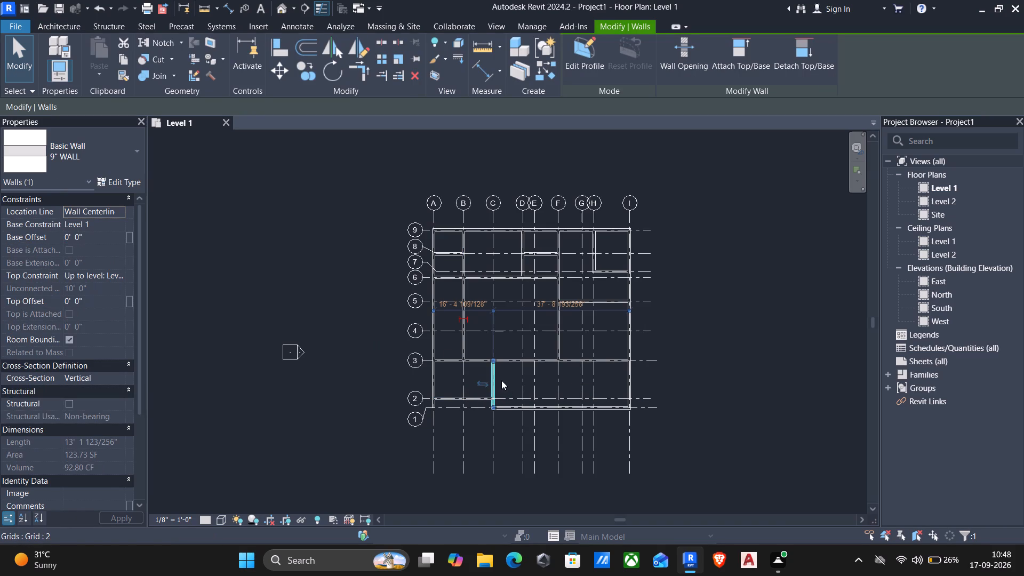
{"action": "key", "text": "Escape"}
{"action": "left_click", "coordinate": [496, 386]}
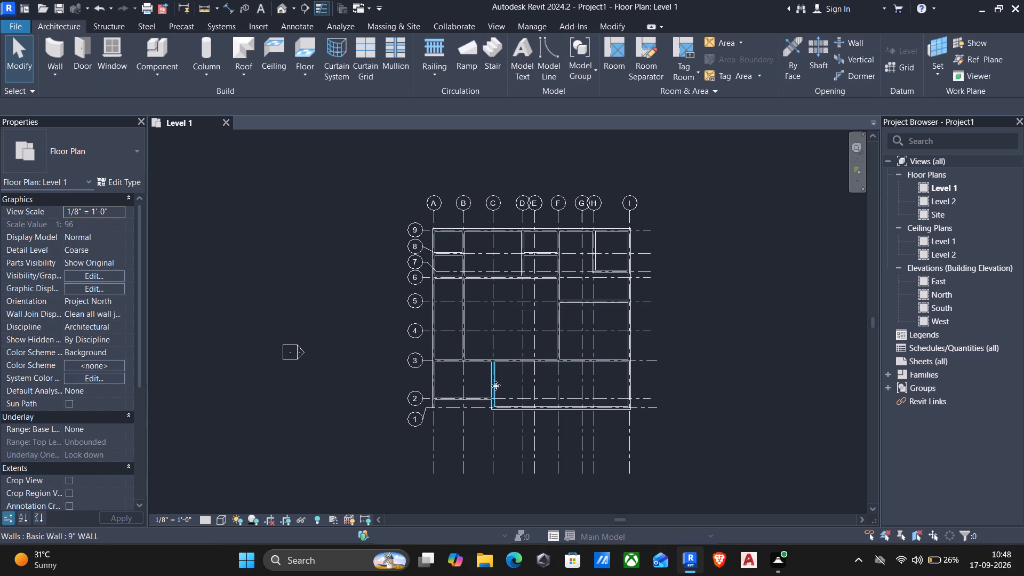
{"action": "key", "text": "c"}
{"action": "key", "text": "s"}
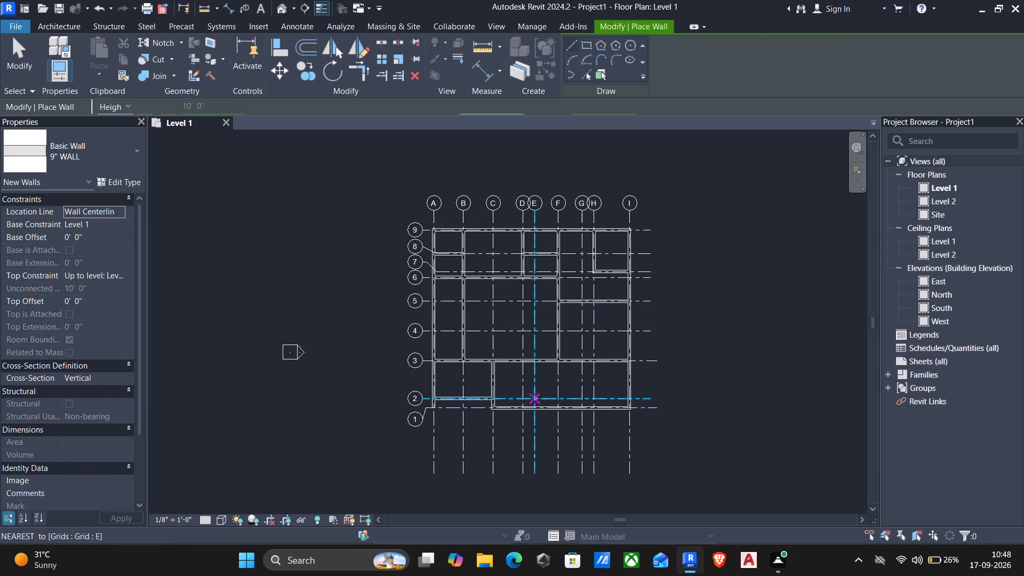
{"action": "scroll", "coordinate": [537, 398], "scroll_direction": "up", "scroll_amount": 3}
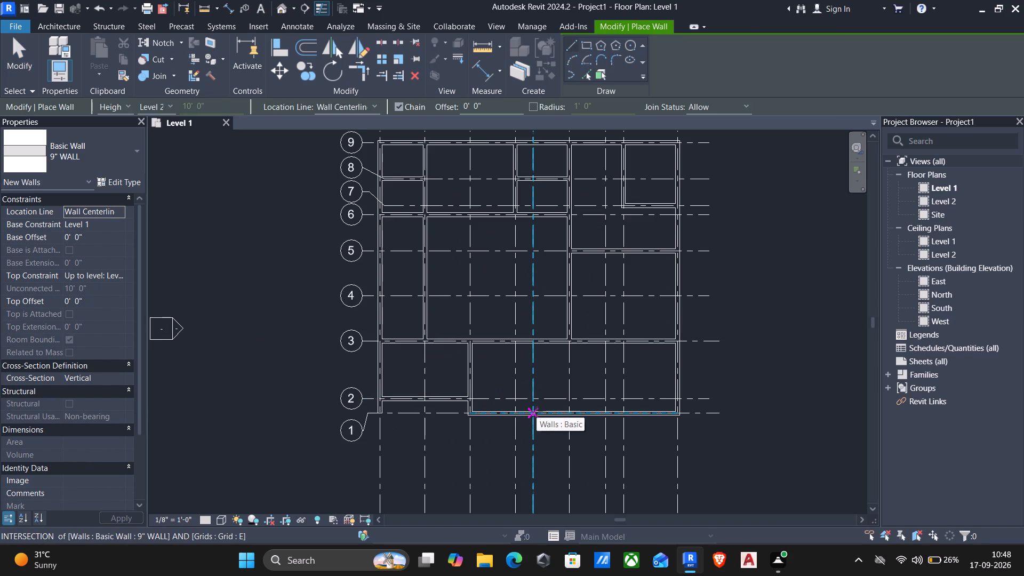
{"action": "scroll", "coordinate": [537, 412], "scroll_direction": "up", "scroll_amount": 1}
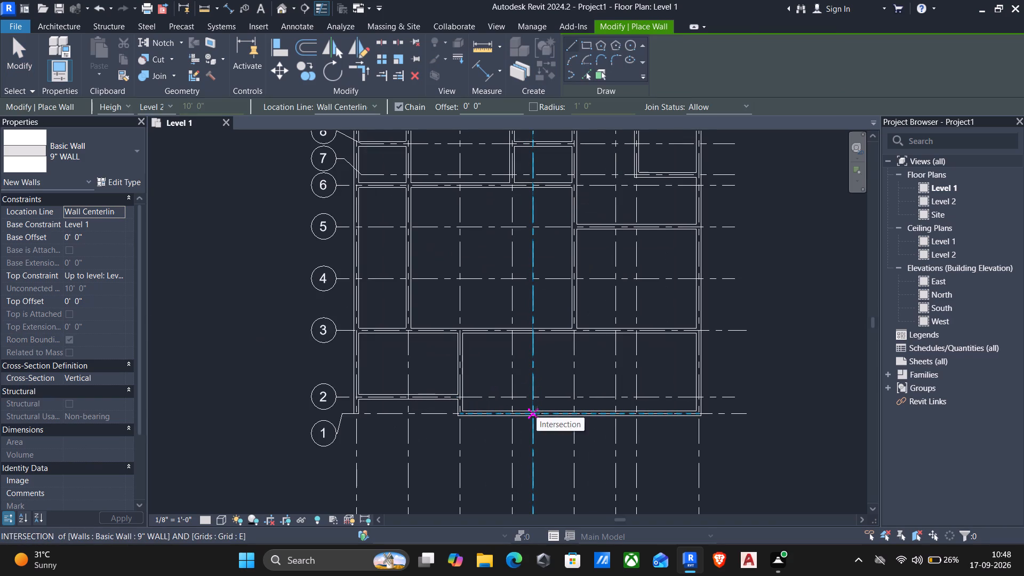
{"action": "left_click", "coordinate": [532, 332]}
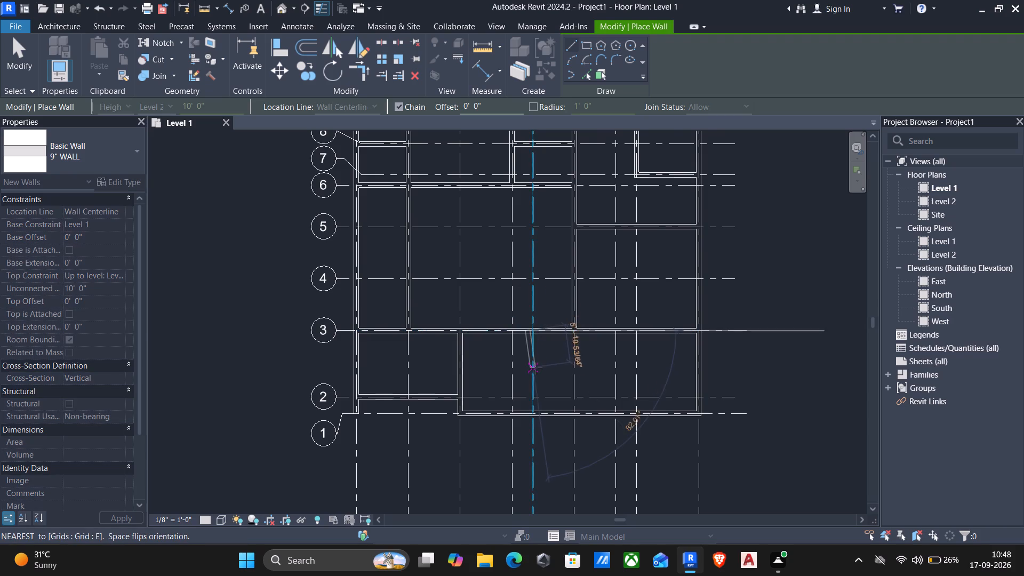
{"action": "scroll", "coordinate": [536, 369], "scroll_direction": "down", "scroll_amount": 2}
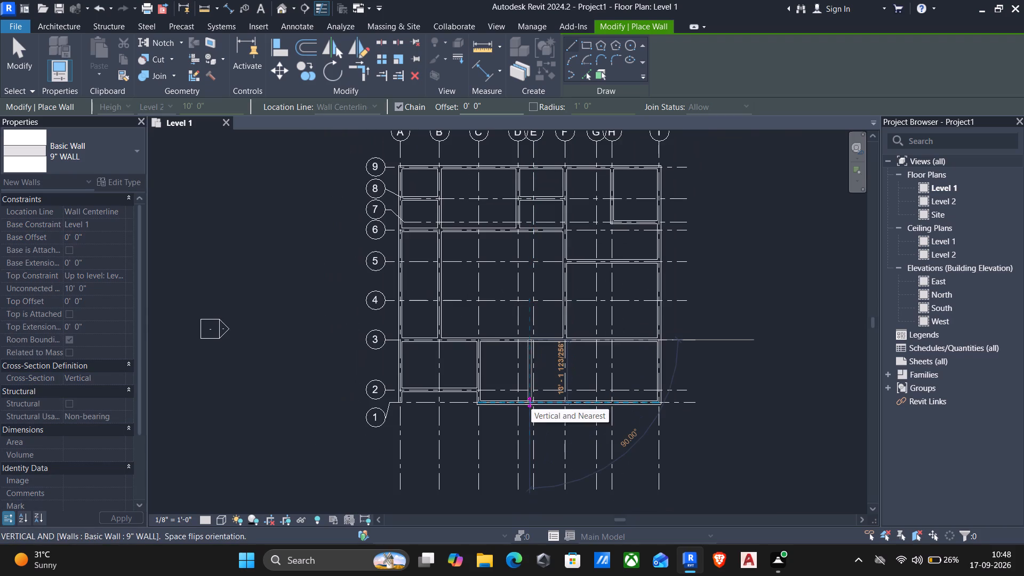
{"action": "key", "text": "Escape"}
{"action": "scroll", "coordinate": [518, 405], "scroll_direction": "up", "scroll_amount": 3}
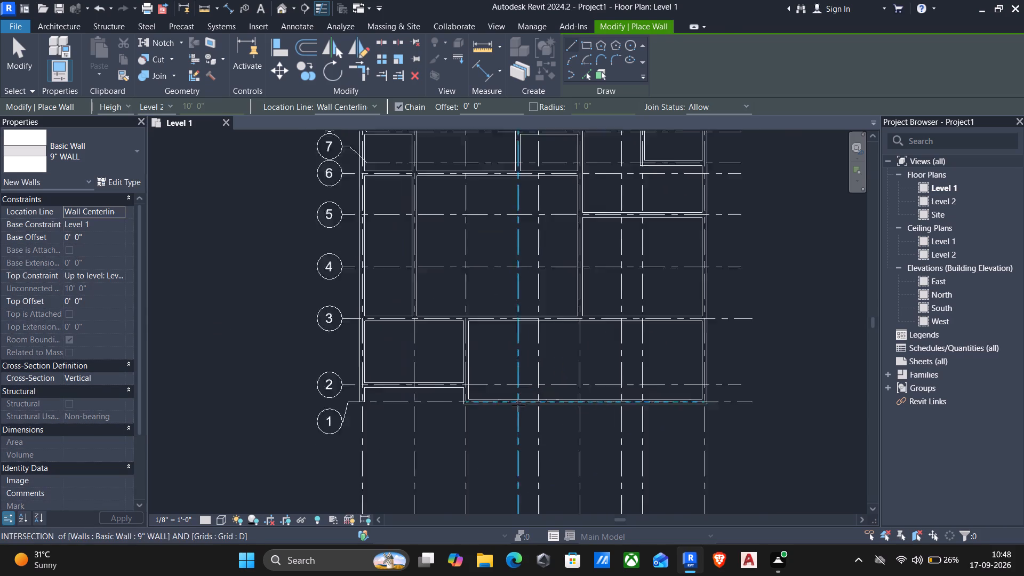
{"action": "scroll", "coordinate": [518, 405], "scroll_direction": "up", "scroll_amount": 1}
{"action": "left_click", "coordinate": [543, 398]}
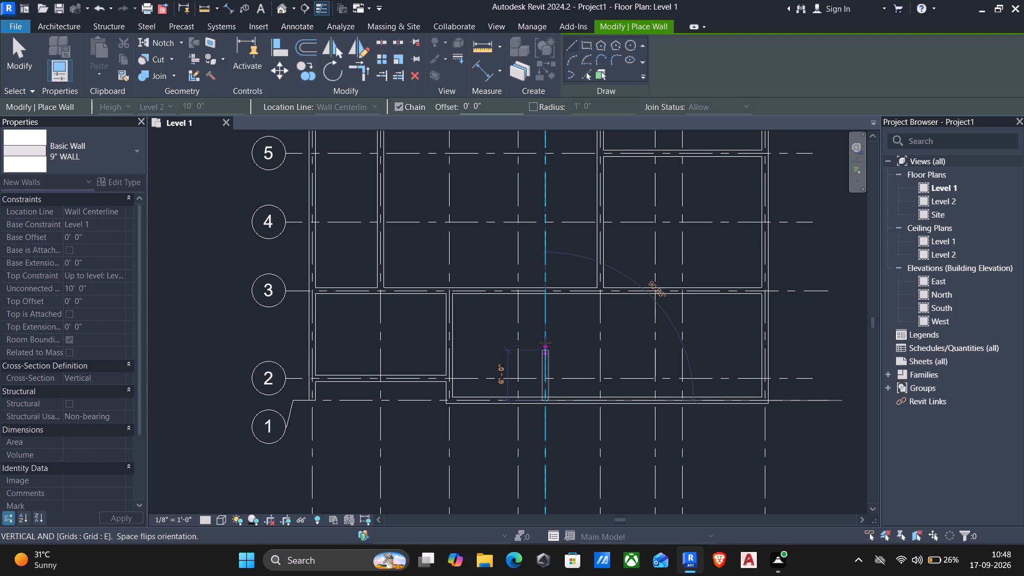
{"action": "left_click", "coordinate": [543, 298]}
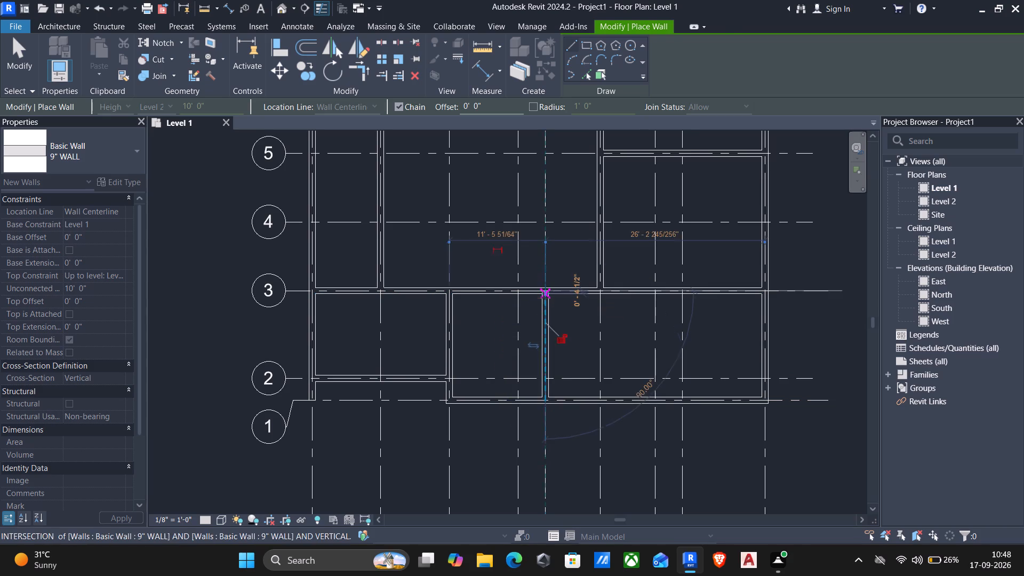
{"action": "key", "text": "Escape"}
{"action": "scroll", "coordinate": [520, 370], "scroll_direction": "down", "scroll_amount": 4}
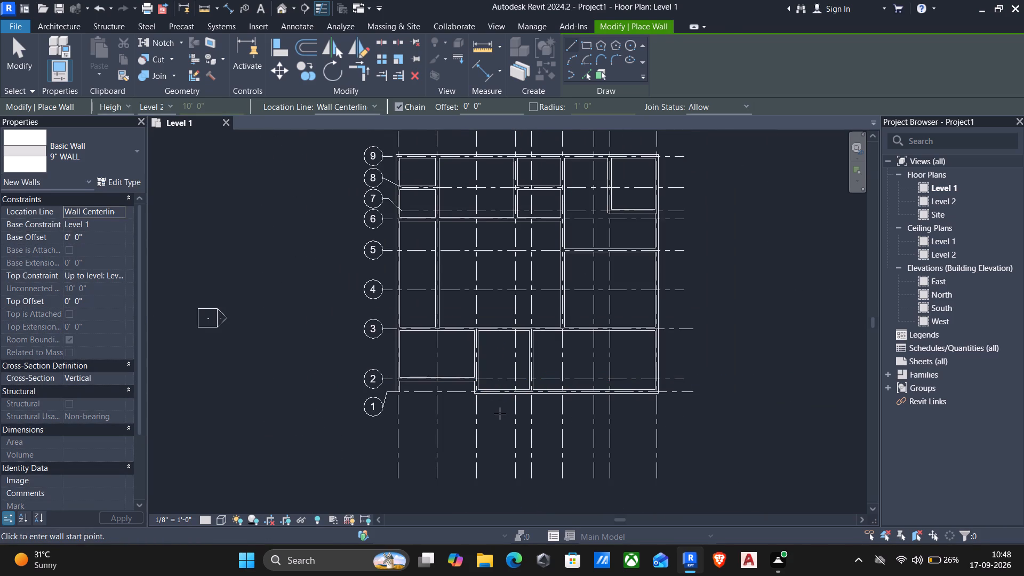
{"action": "key", "text": "Escape"}
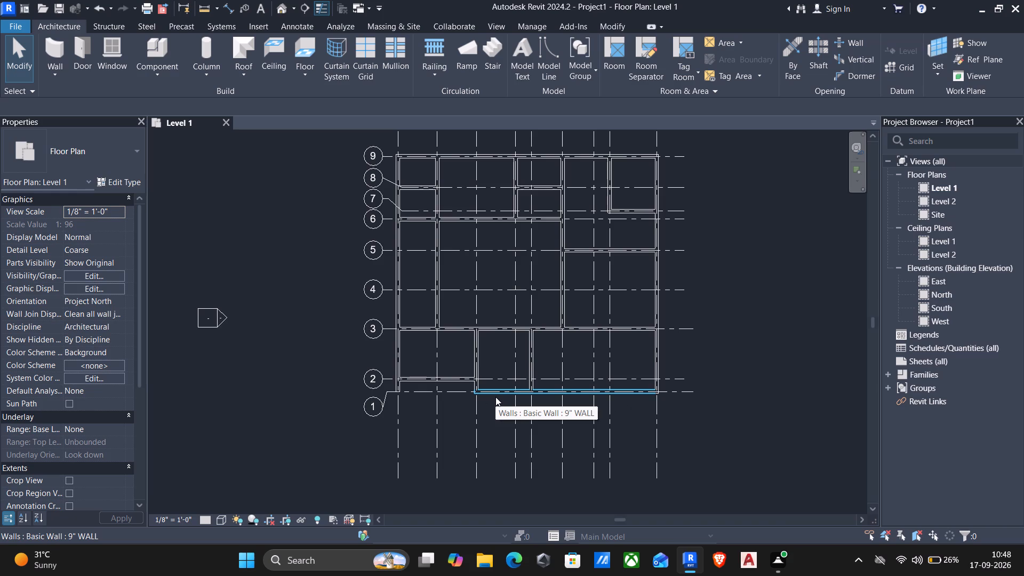
Shorten the grid 1 wall by moving its west end from grid C to the grid E wall.
{"action": "left_click", "coordinate": [500, 391]}
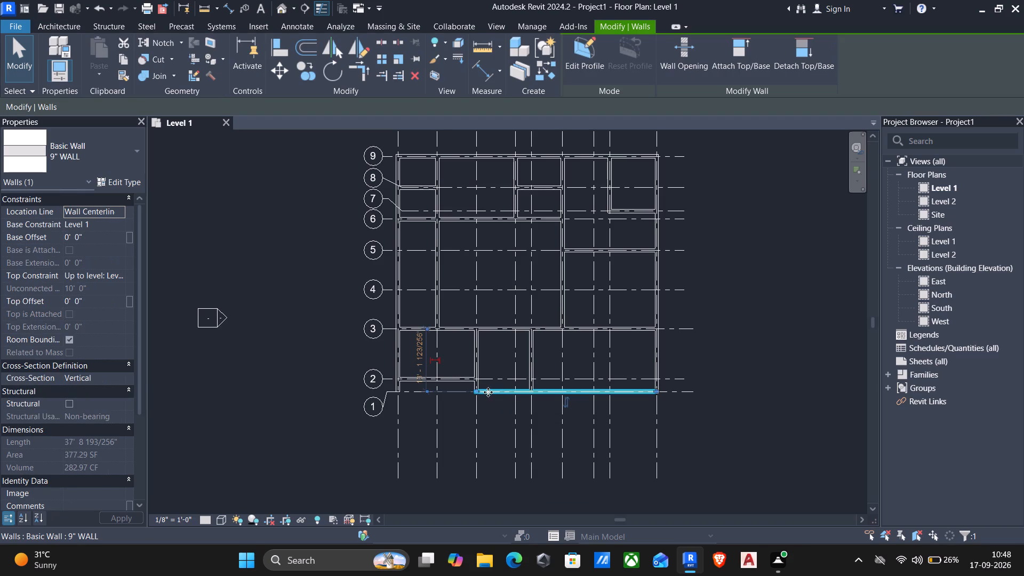
{"action": "left_click_drag", "start_coordinate": [475, 393], "coordinate": [534, 403]}
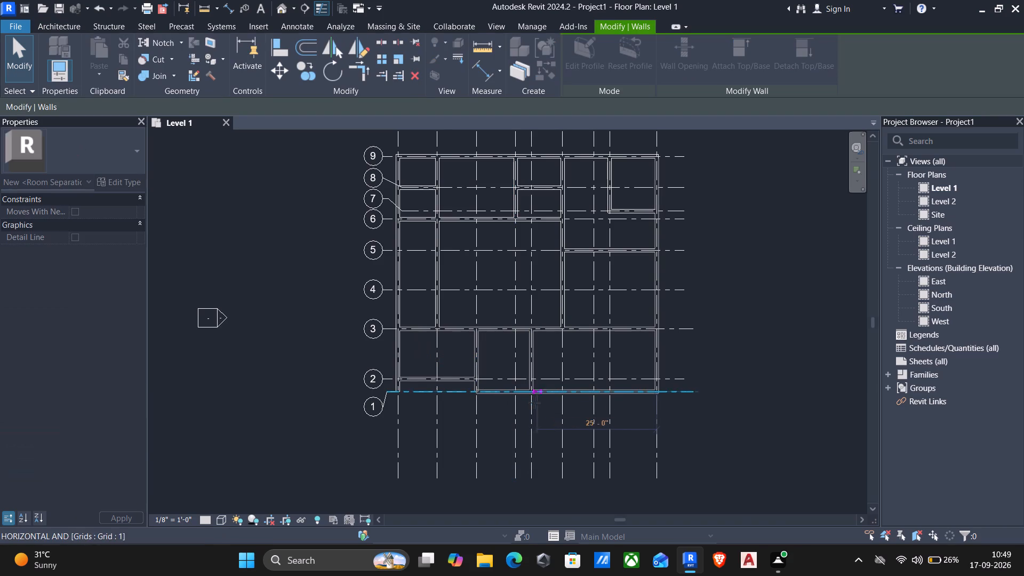
{"action": "left_click_drag", "start_coordinate": [534, 403], "coordinate": [532, 394]}
{"action": "key", "text": "Escape"}
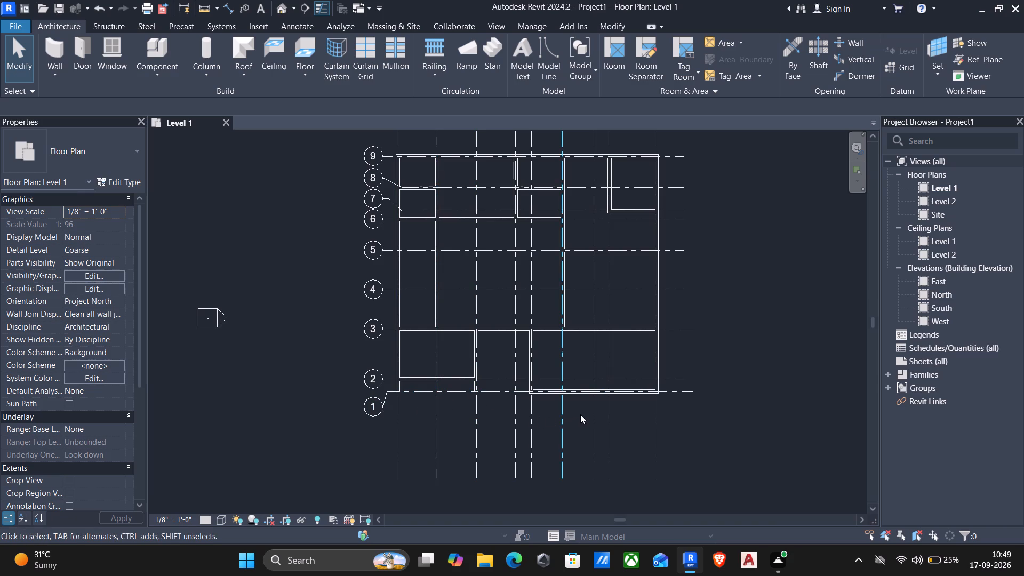
Draw a wall matching the 9" grid E wall along grid G, from the grid 1 wall north to the grid 3 wall.
{"action": "scroll", "coordinate": [539, 409], "scroll_direction": "down", "scroll_amount": 1}
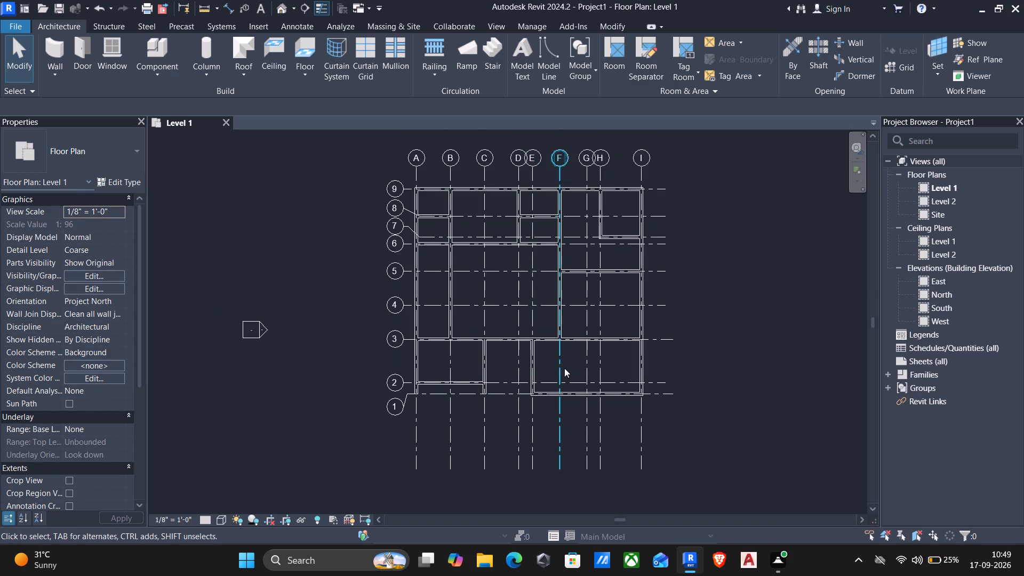
{"action": "left_click", "coordinate": [538, 377]}
{"action": "type", "text": "CS"}
{"action": "scroll", "coordinate": [564, 386], "scroll_direction": "up", "scroll_amount": 6}
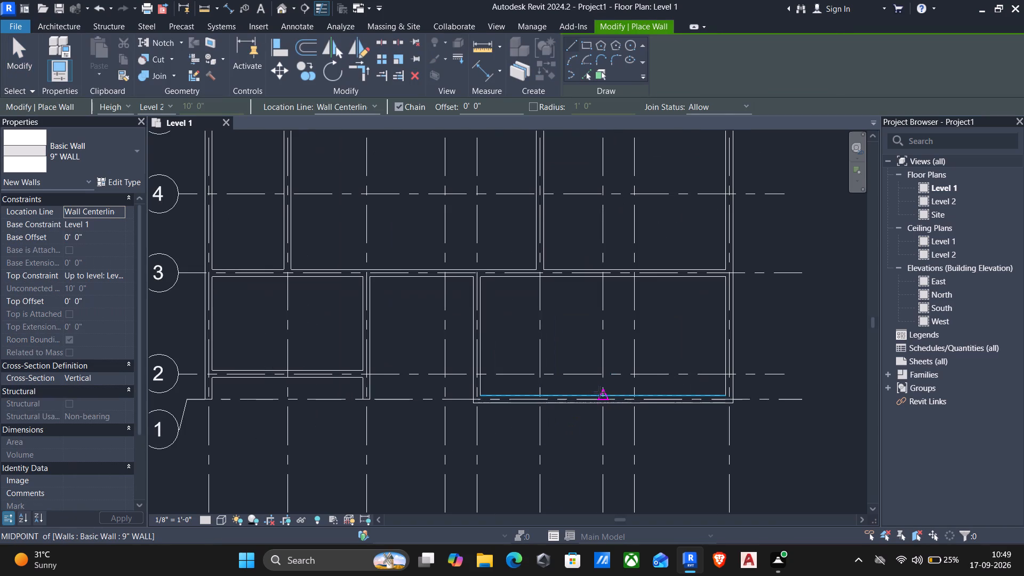
{"action": "left_click", "coordinate": [601, 395]}
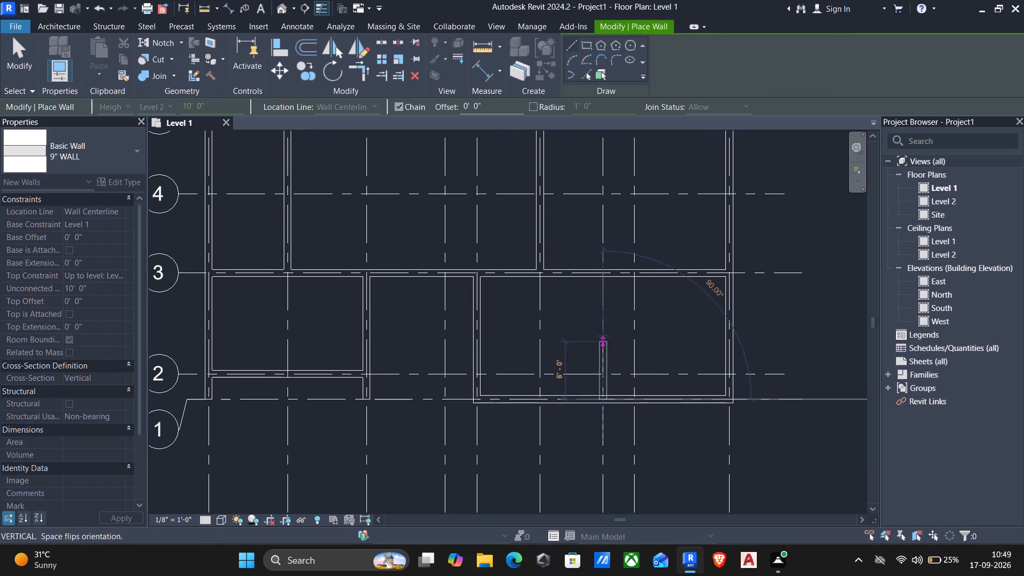
{"action": "left_click", "coordinate": [601, 277]}
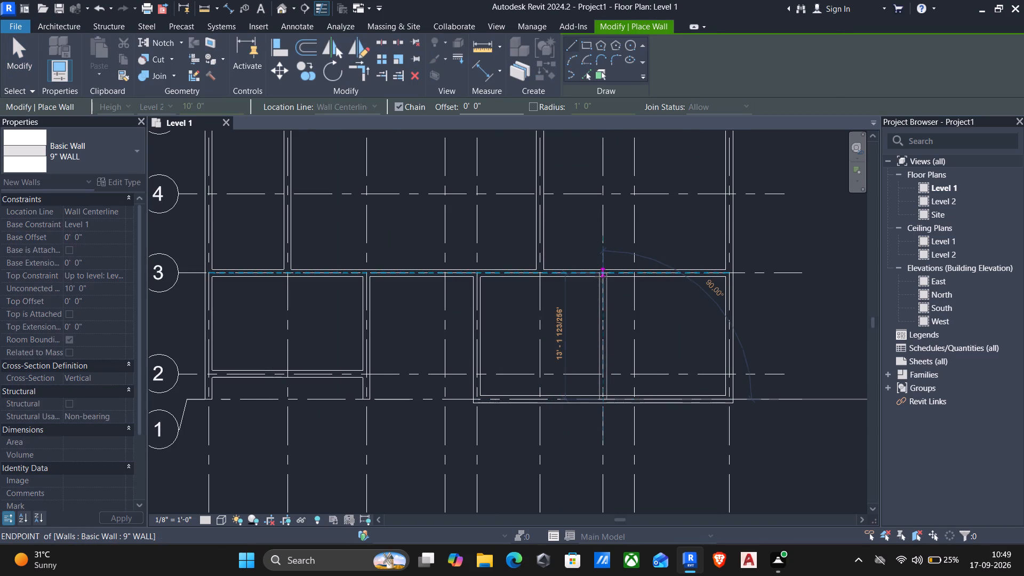
{"action": "key", "text": "Escape"}
{"action": "scroll", "coordinate": [578, 317], "scroll_direction": "down", "scroll_amount": 3}
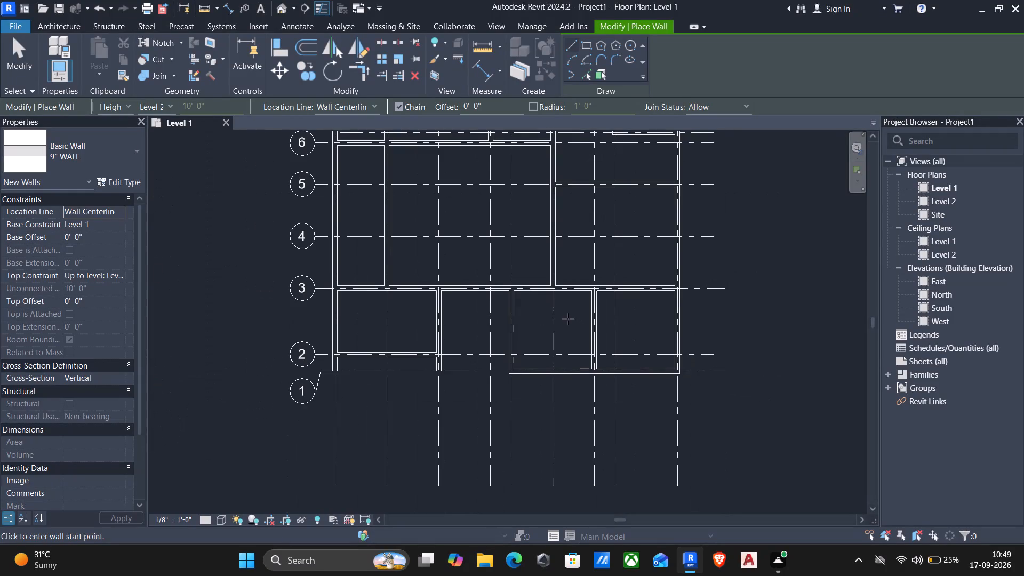
{"action": "scroll", "coordinate": [565, 328], "scroll_direction": "down", "scroll_amount": 1}
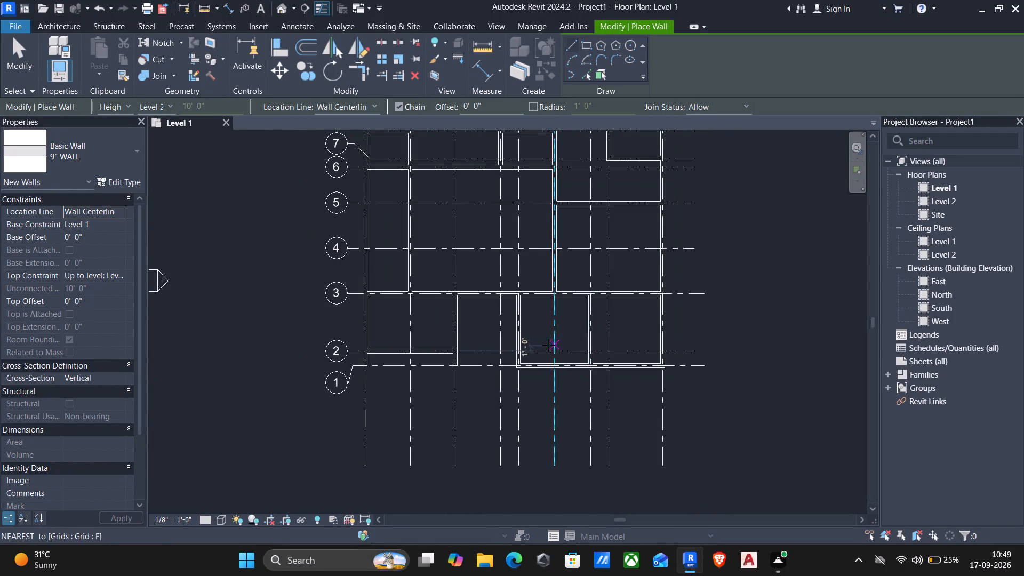
{"action": "key", "text": "Escape"}
{"action": "scroll", "coordinate": [677, 397], "scroll_direction": "down", "scroll_amount": 2}
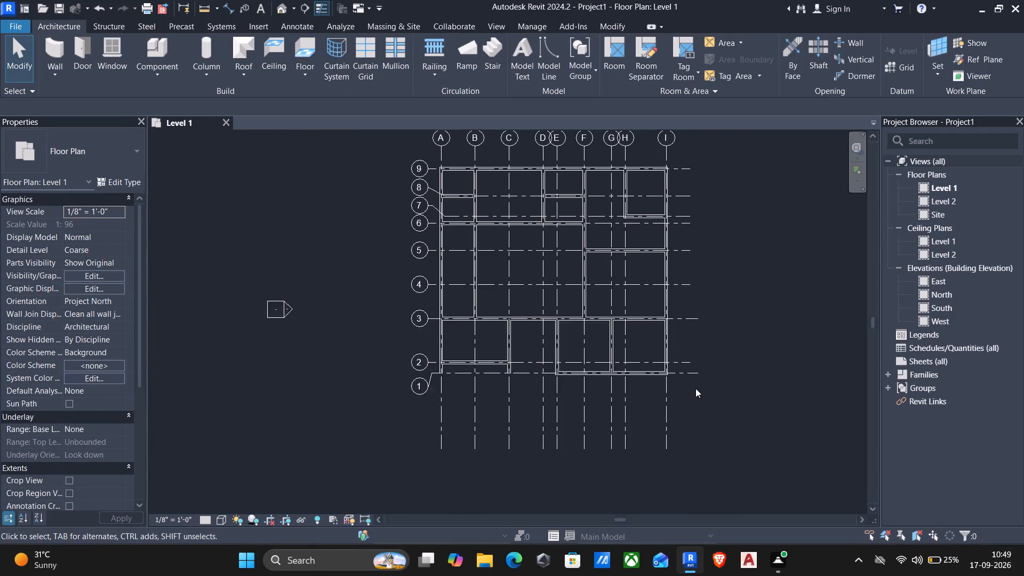
{"action": "middle_click_drag", "start_coordinate": [691, 388], "coordinate": [656, 394]}
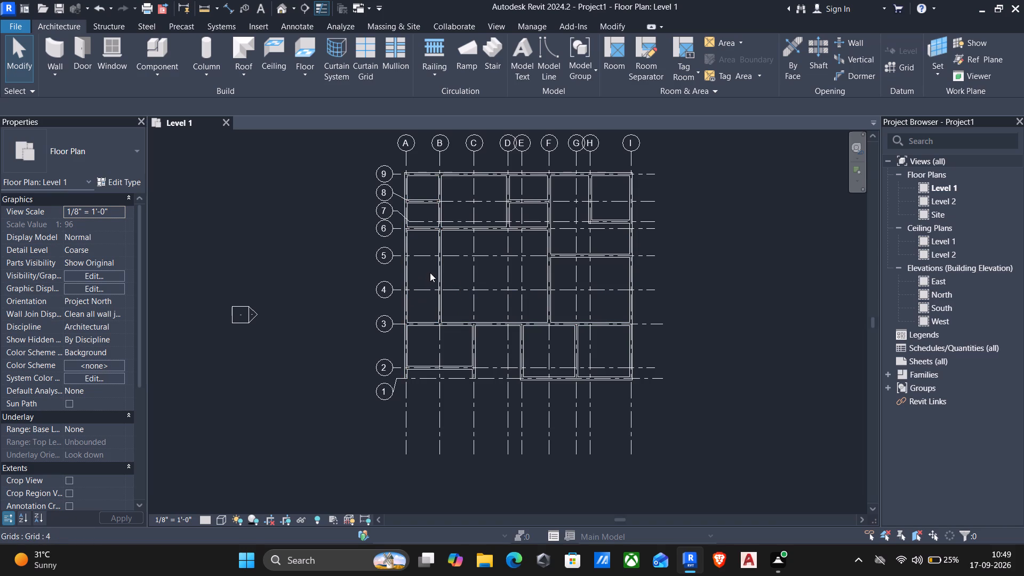
Draw chained 9" walls along grid 5 from the grid B wall to grid E, and south along grid E to the grid 3 wall.
{"action": "type", "text": "WA"}
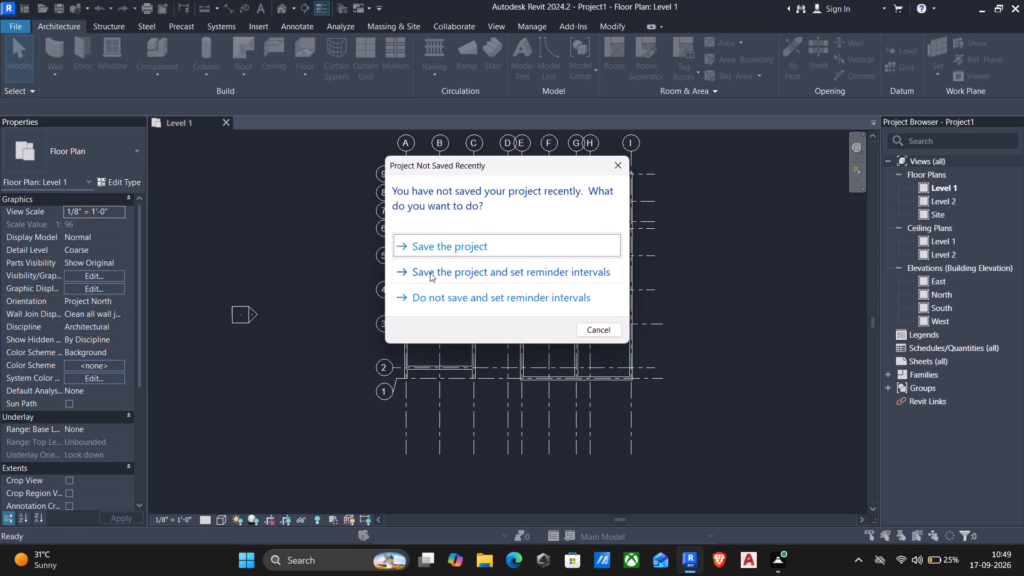
{"action": "left_click", "coordinate": [588, 332]}
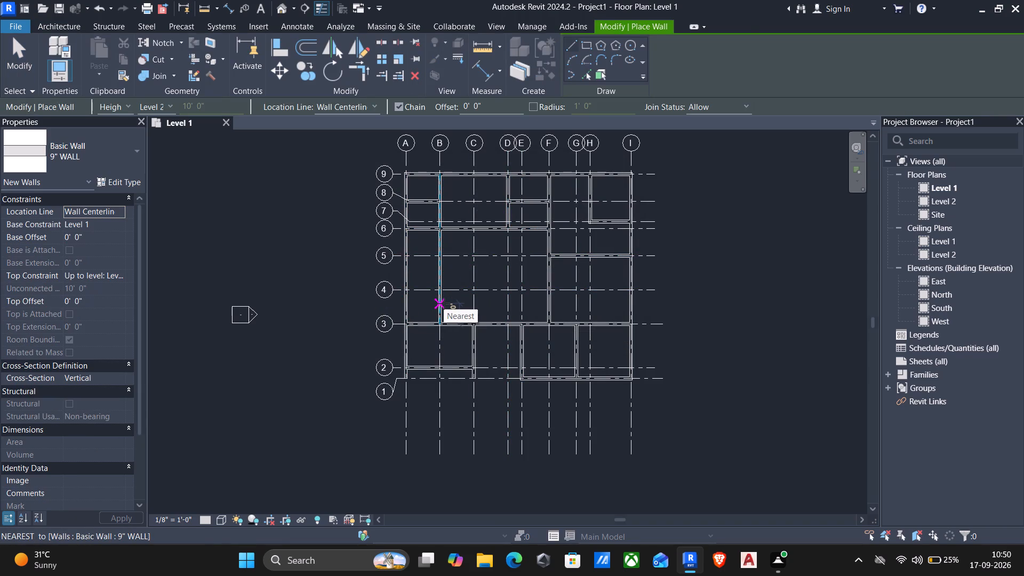
{"action": "scroll", "coordinate": [442, 268], "scroll_direction": "up", "scroll_amount": 3}
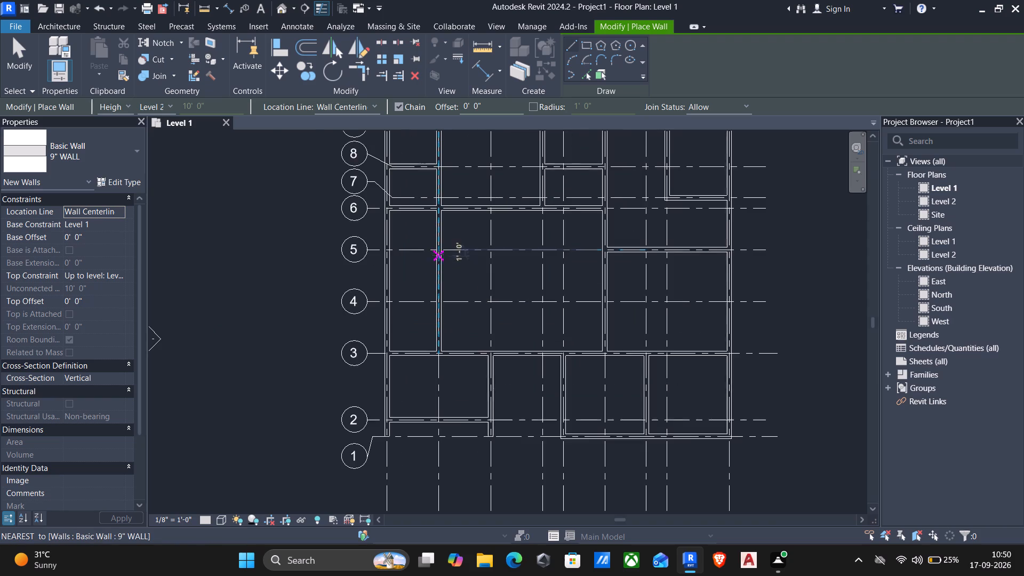
{"action": "scroll", "coordinate": [436, 254], "scroll_direction": "up", "scroll_amount": 4}
{"action": "left_click", "coordinate": [445, 249]}
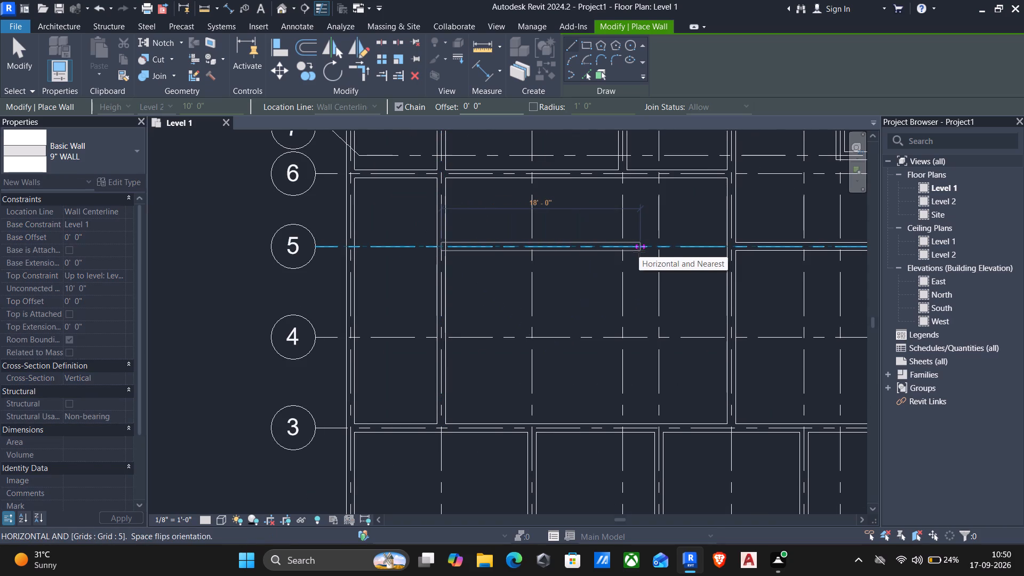
{"action": "scroll", "coordinate": [639, 251], "scroll_direction": "down", "scroll_amount": 2}
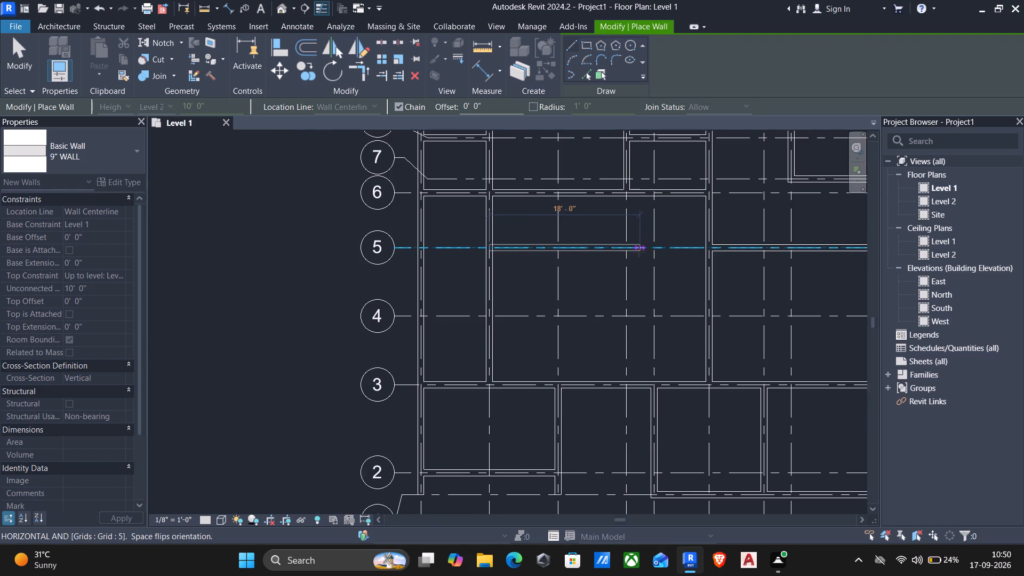
{"action": "scroll", "coordinate": [641, 251], "scroll_direction": "down", "scroll_amount": 1}
{"action": "middle_click_drag", "start_coordinate": [613, 261], "coordinate": [601, 273]}
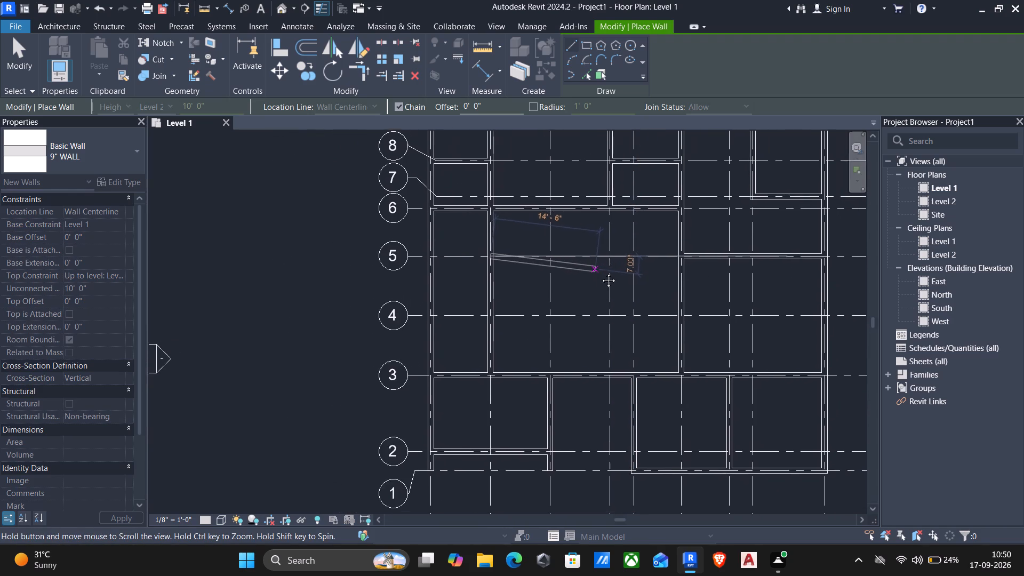
{"action": "middle_click_drag", "start_coordinate": [601, 273], "coordinate": [594, 337]}
{"action": "scroll", "coordinate": [590, 330], "scroll_direction": "down", "scroll_amount": 2}
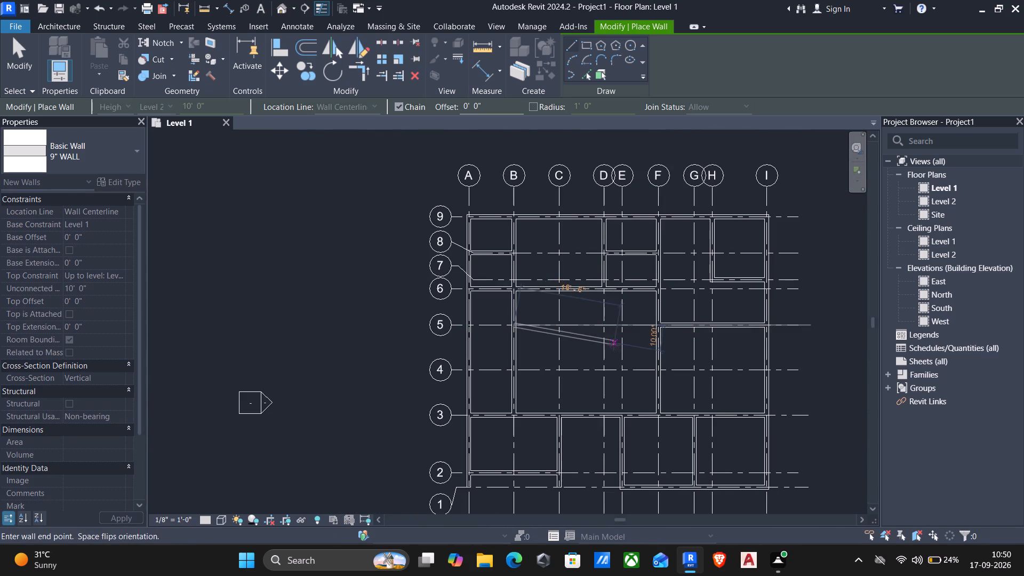
{"action": "left_click", "coordinate": [623, 324]}
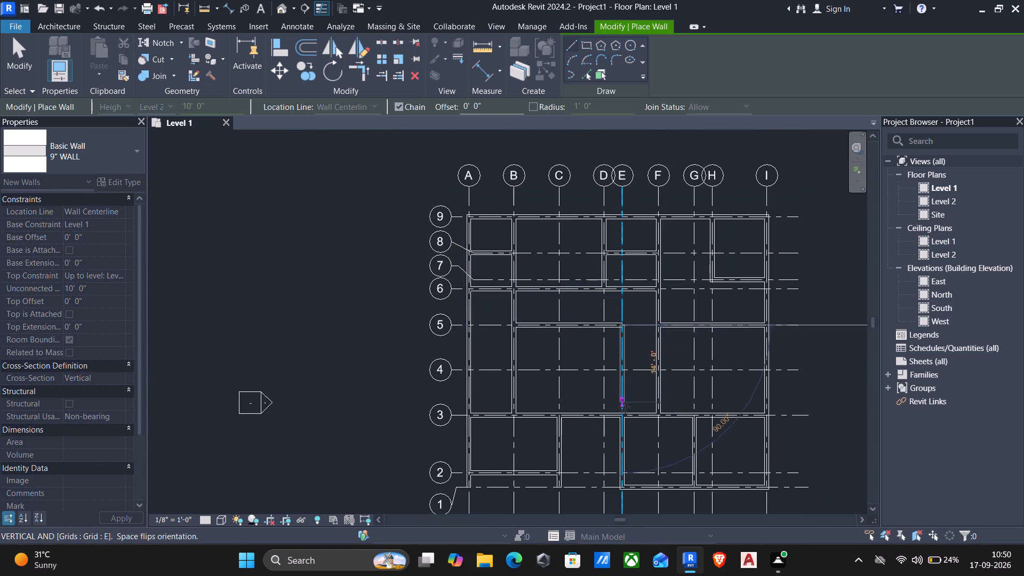
{"action": "left_click", "coordinate": [624, 414]}
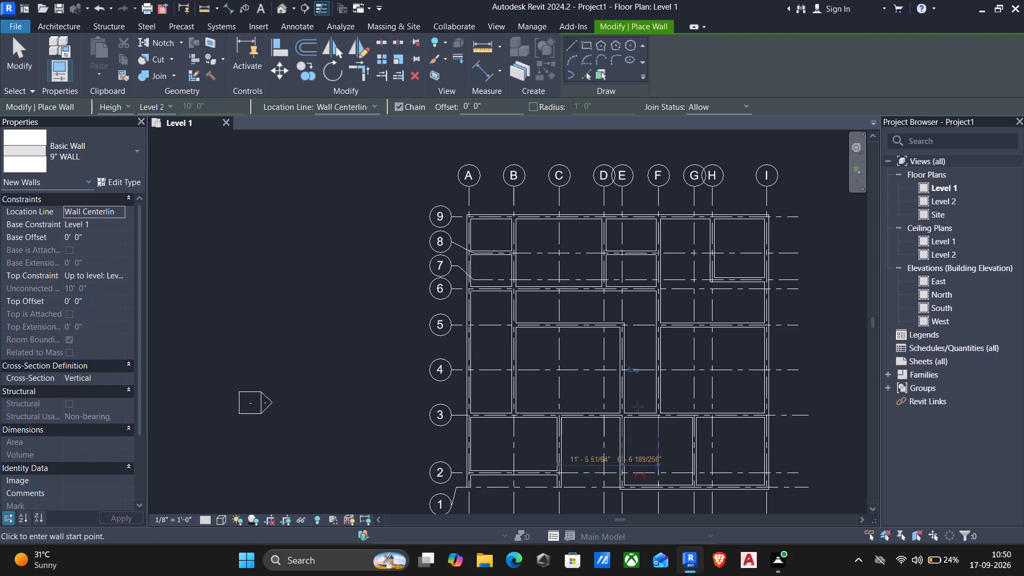
{"action": "key", "text": "Escape"}
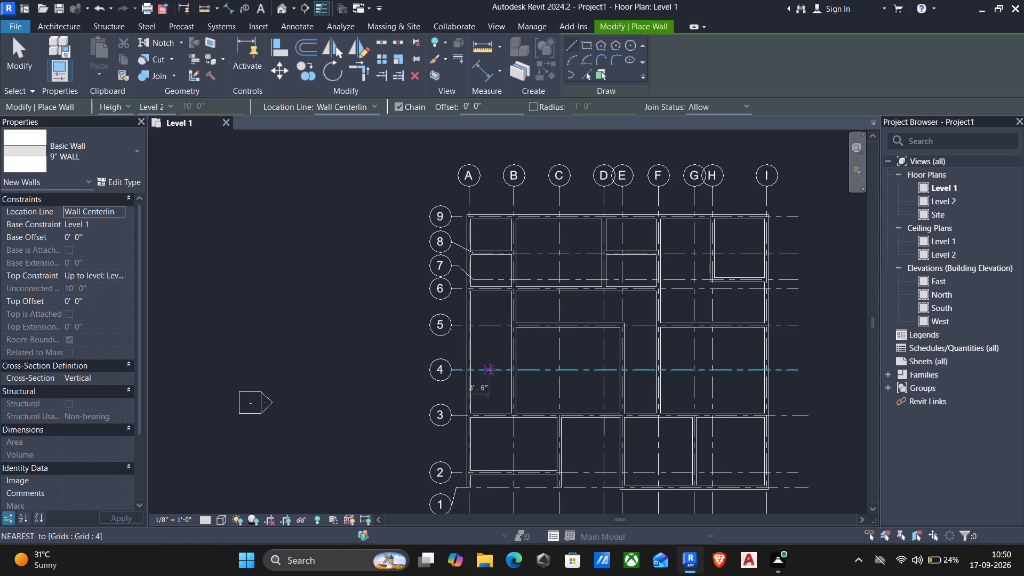
{"action": "middle_click_drag", "start_coordinate": [483, 370], "coordinate": [436, 370]}
{"action": "key", "text": "Escape"}
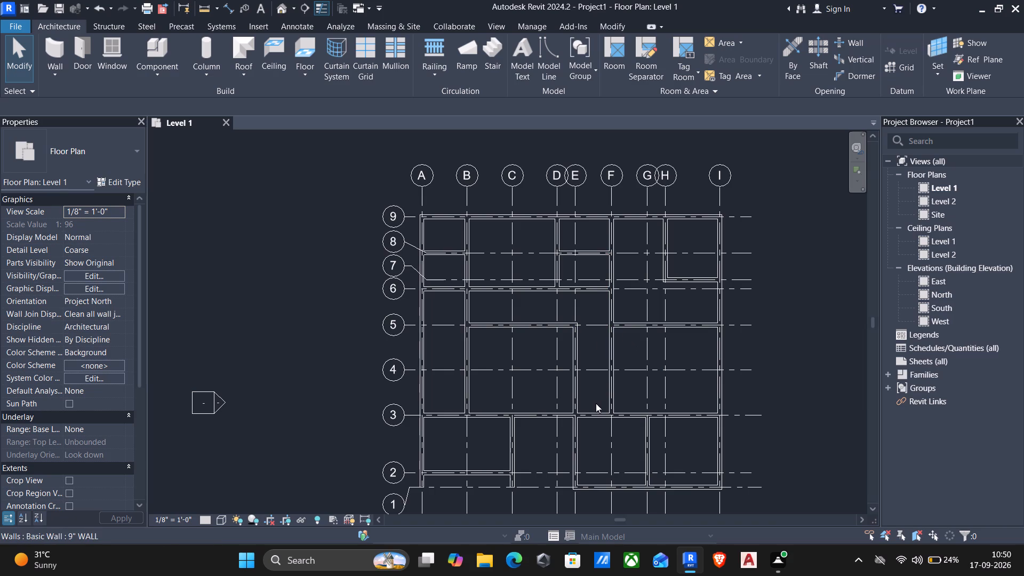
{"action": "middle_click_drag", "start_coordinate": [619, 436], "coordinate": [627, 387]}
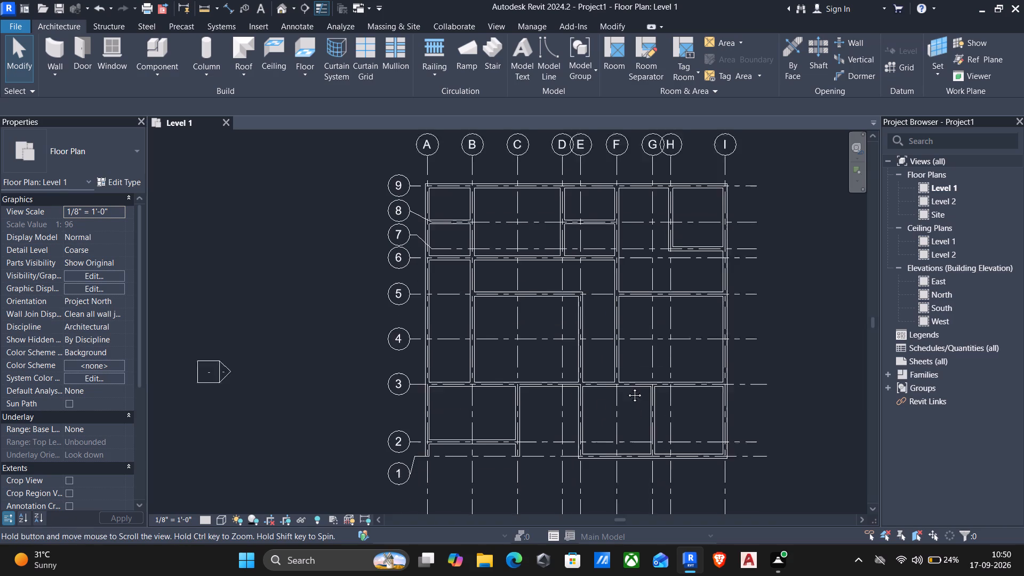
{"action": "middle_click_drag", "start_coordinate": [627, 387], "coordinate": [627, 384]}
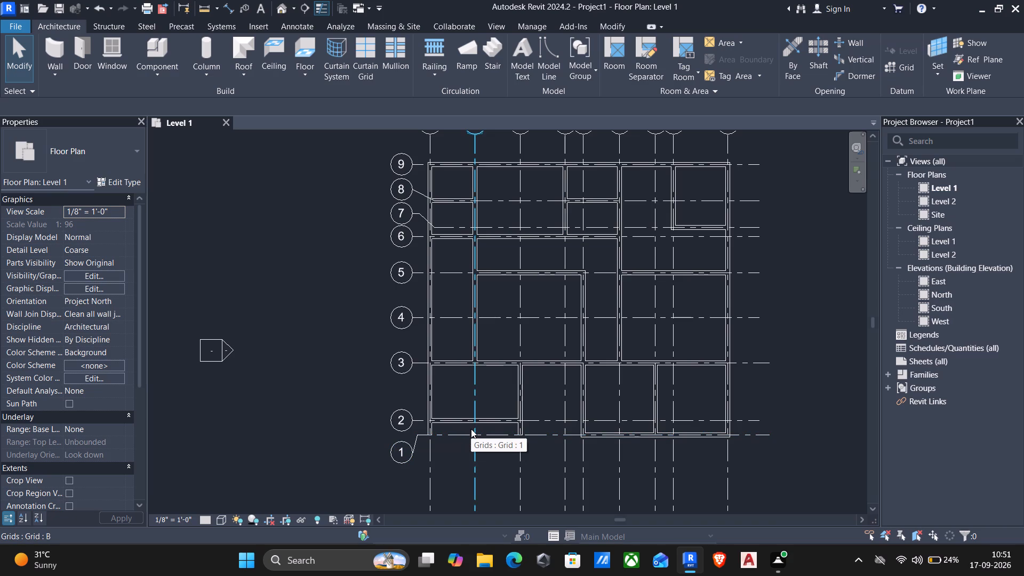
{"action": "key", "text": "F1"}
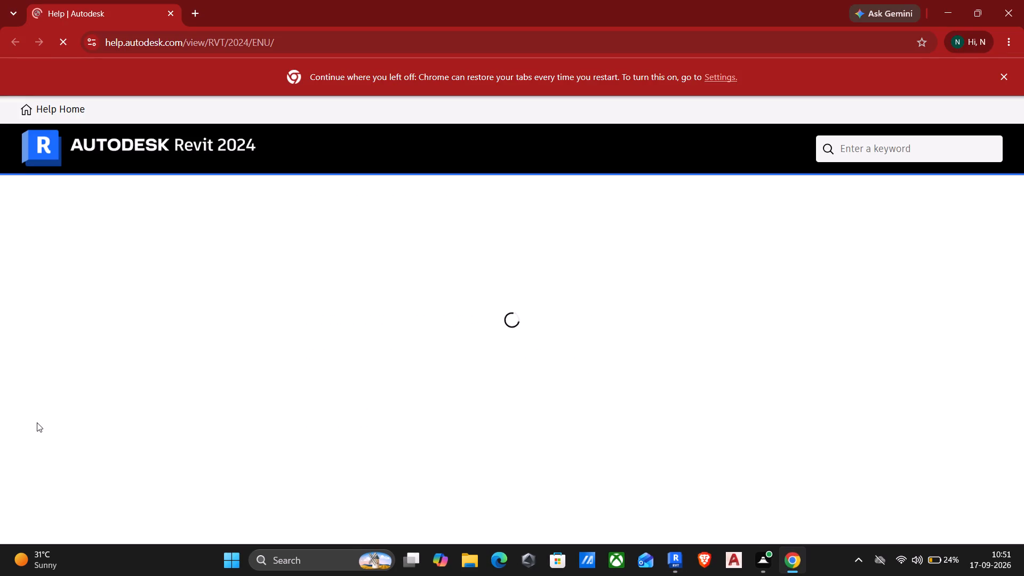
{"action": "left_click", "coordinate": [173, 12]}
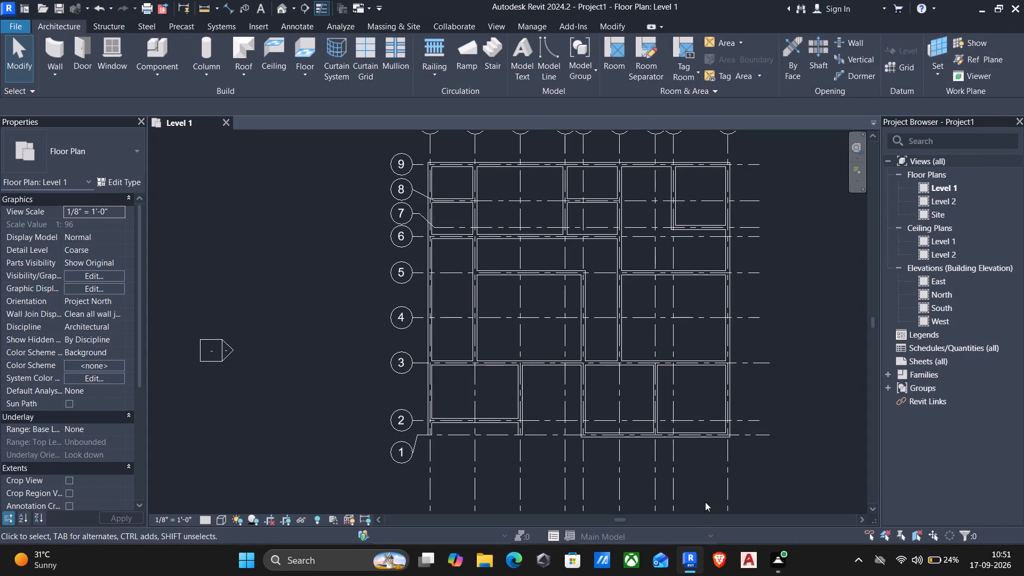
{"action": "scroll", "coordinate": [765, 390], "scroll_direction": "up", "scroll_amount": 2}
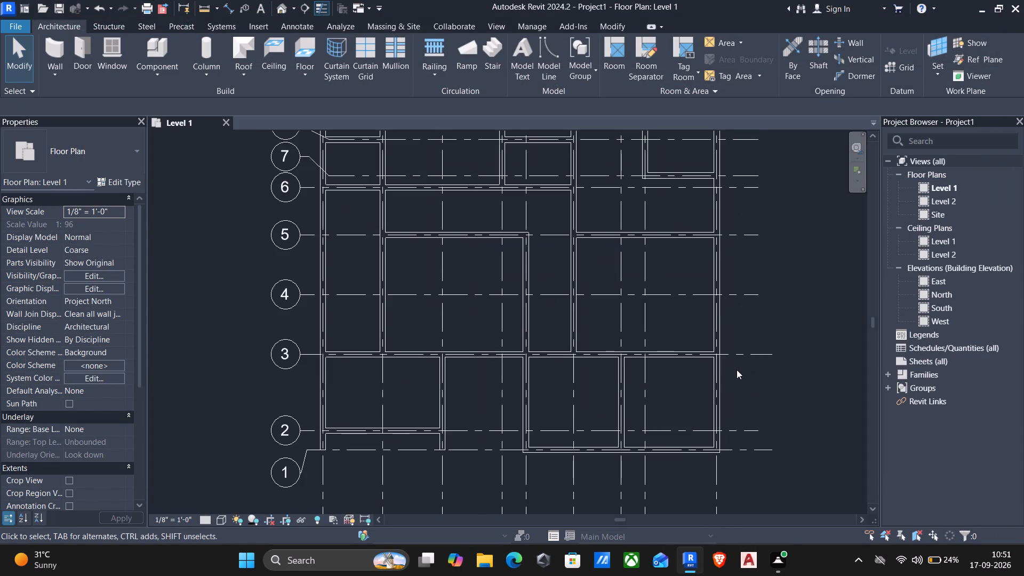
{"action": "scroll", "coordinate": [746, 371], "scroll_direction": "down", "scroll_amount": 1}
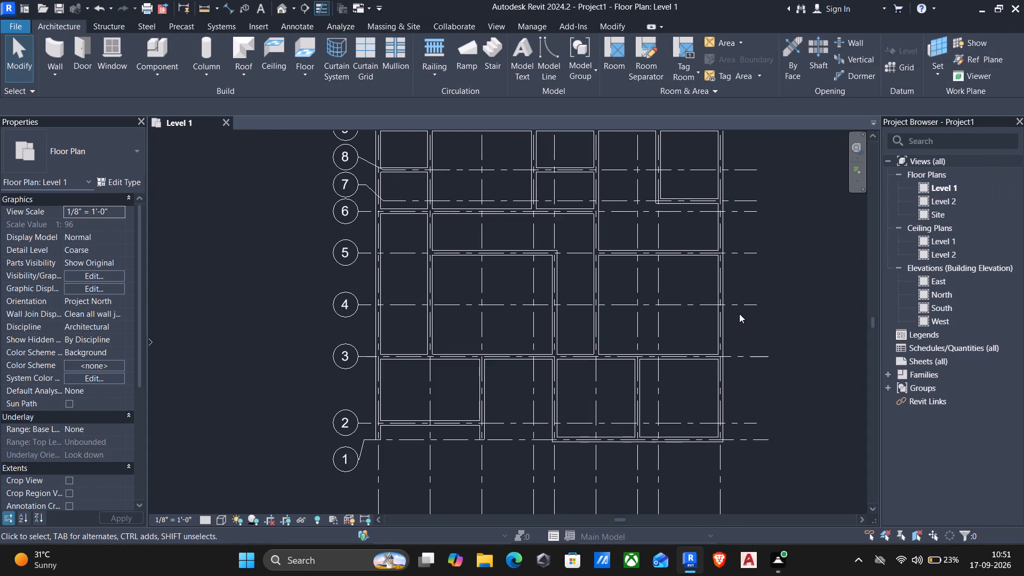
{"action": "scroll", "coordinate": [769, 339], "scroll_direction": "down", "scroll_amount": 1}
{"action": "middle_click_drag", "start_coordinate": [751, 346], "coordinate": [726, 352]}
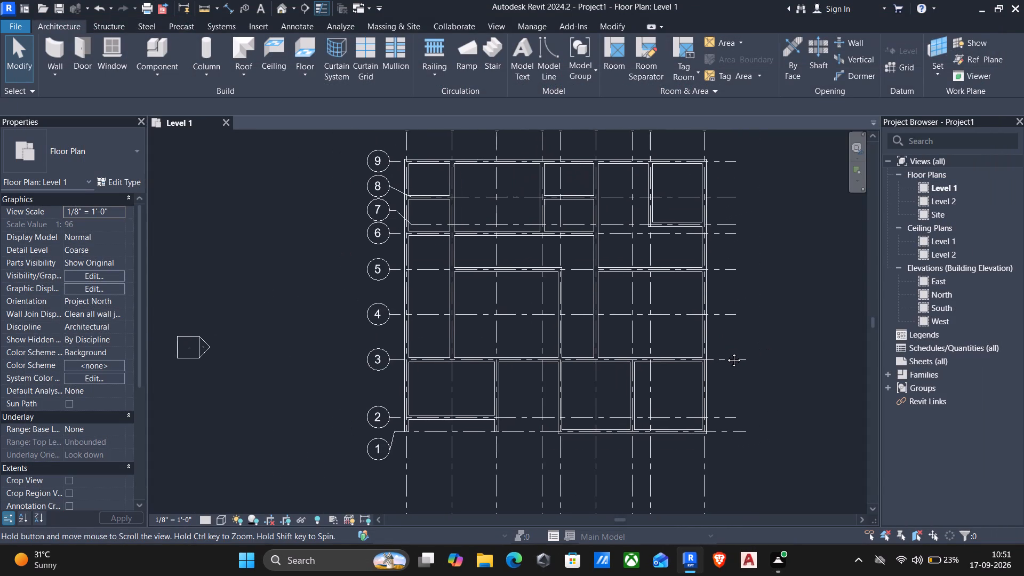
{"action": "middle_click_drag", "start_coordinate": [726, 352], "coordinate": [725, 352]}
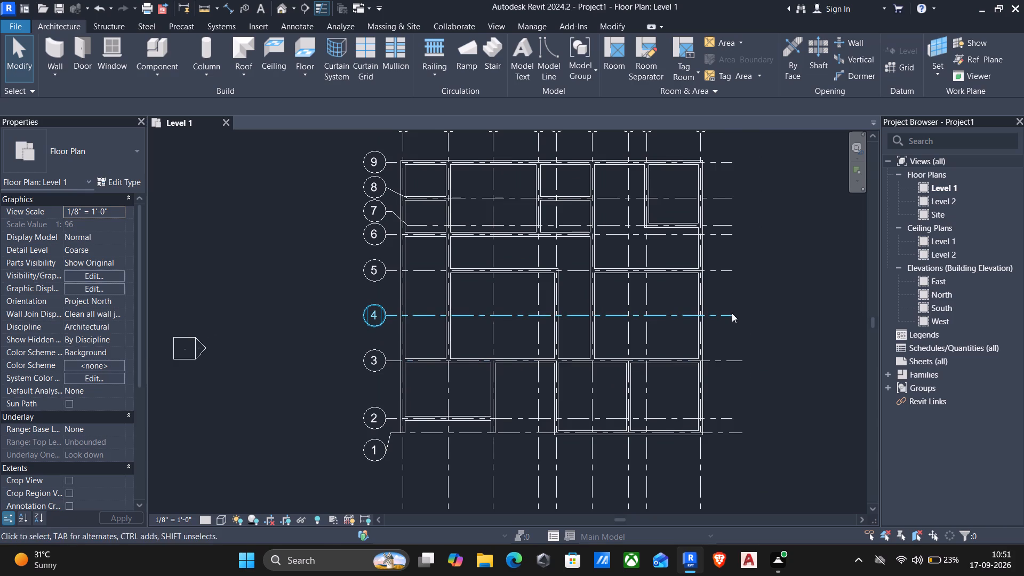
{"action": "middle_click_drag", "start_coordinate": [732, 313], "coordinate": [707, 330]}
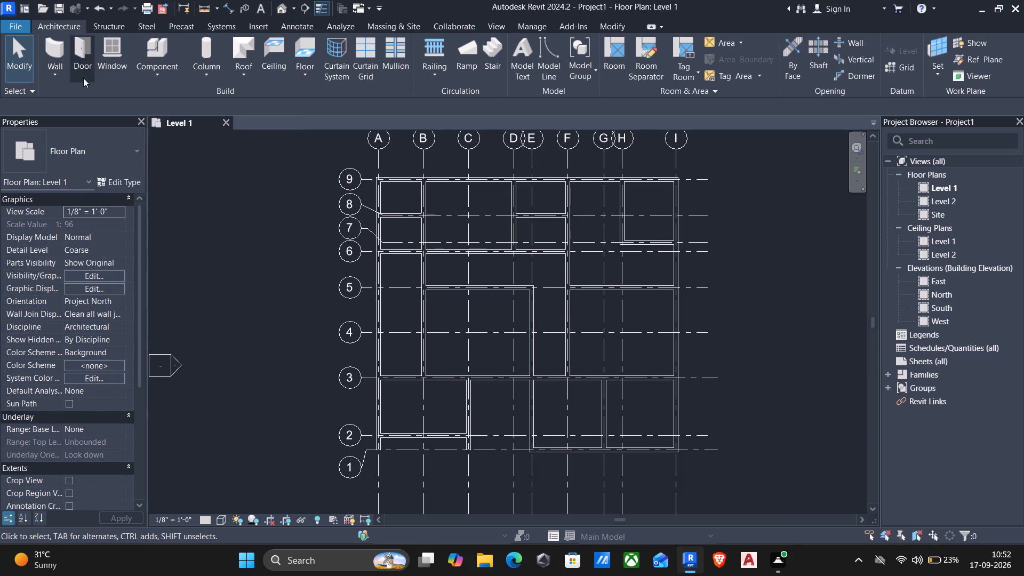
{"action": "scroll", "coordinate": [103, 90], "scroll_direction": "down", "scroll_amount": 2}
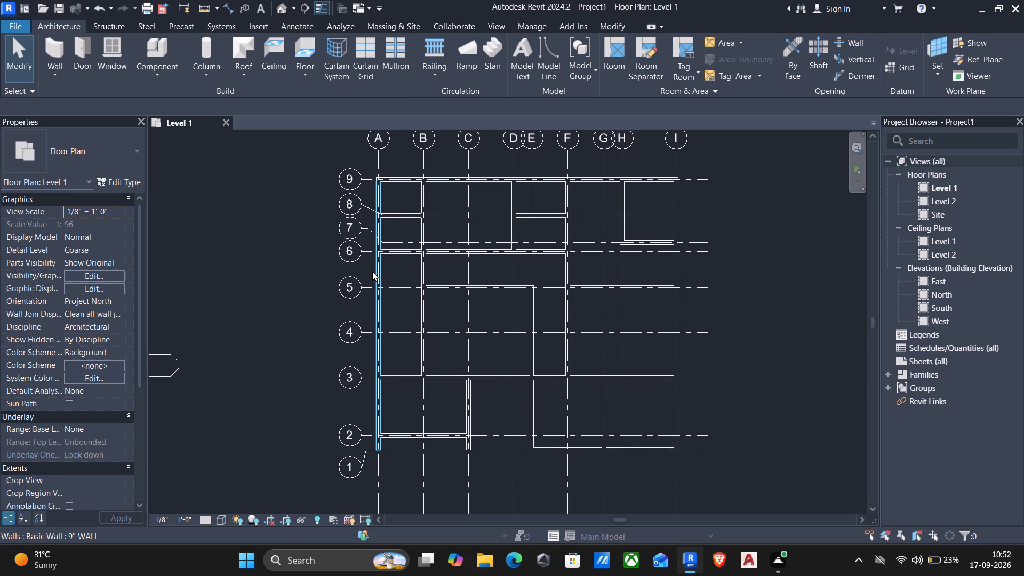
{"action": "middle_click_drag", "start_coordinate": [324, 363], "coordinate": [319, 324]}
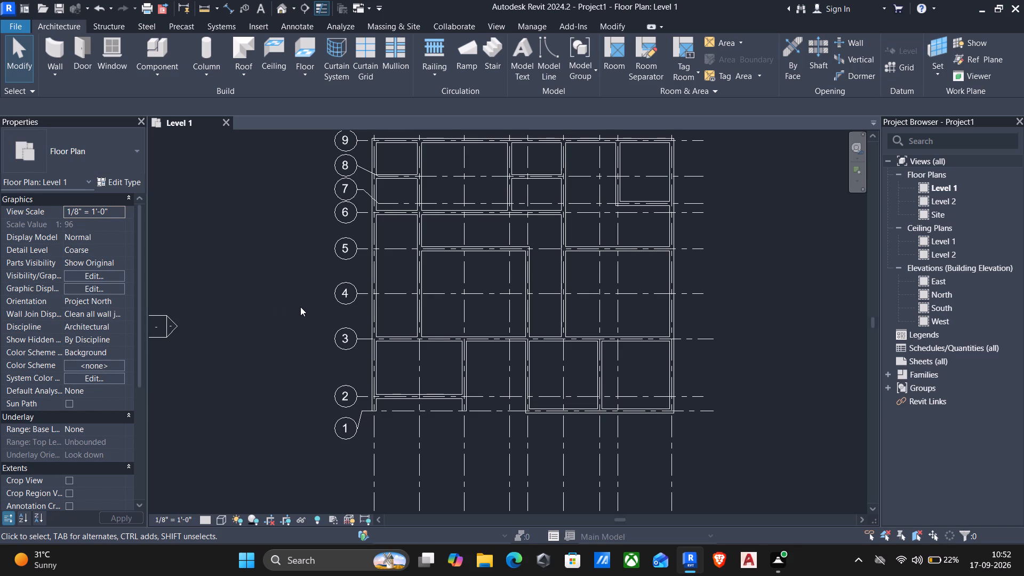
Start door placement and examine the previews of the door families in the Residential library folder.
{"action": "type", "text": "DR"}
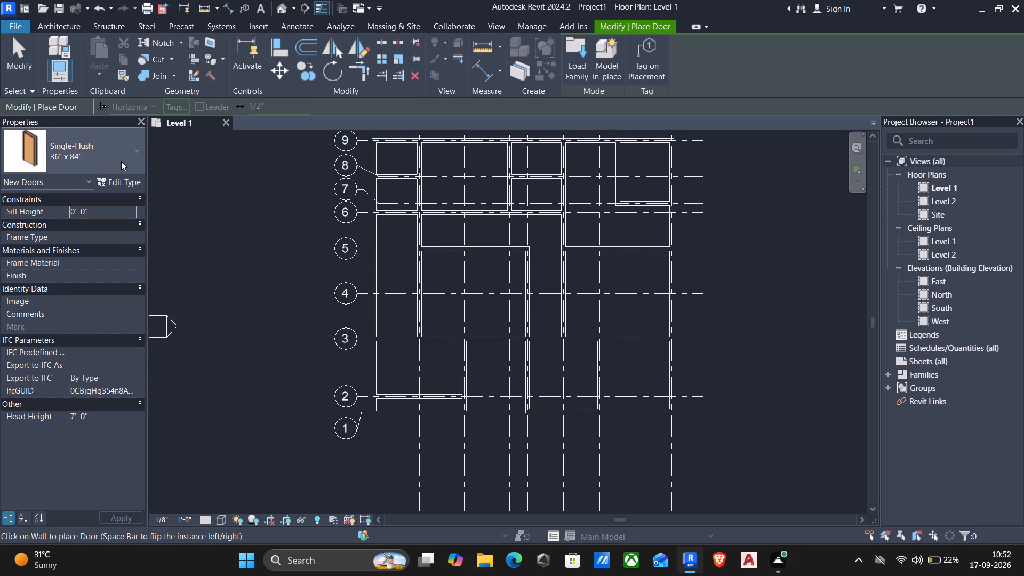
{"action": "left_click", "coordinate": [580, 55]}
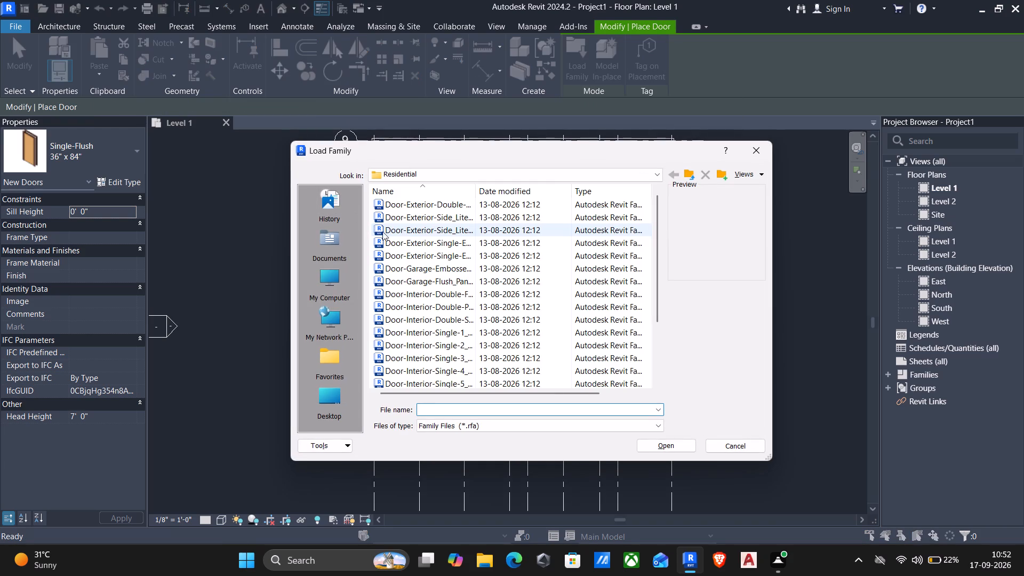
{"action": "left_click", "coordinate": [421, 207]}
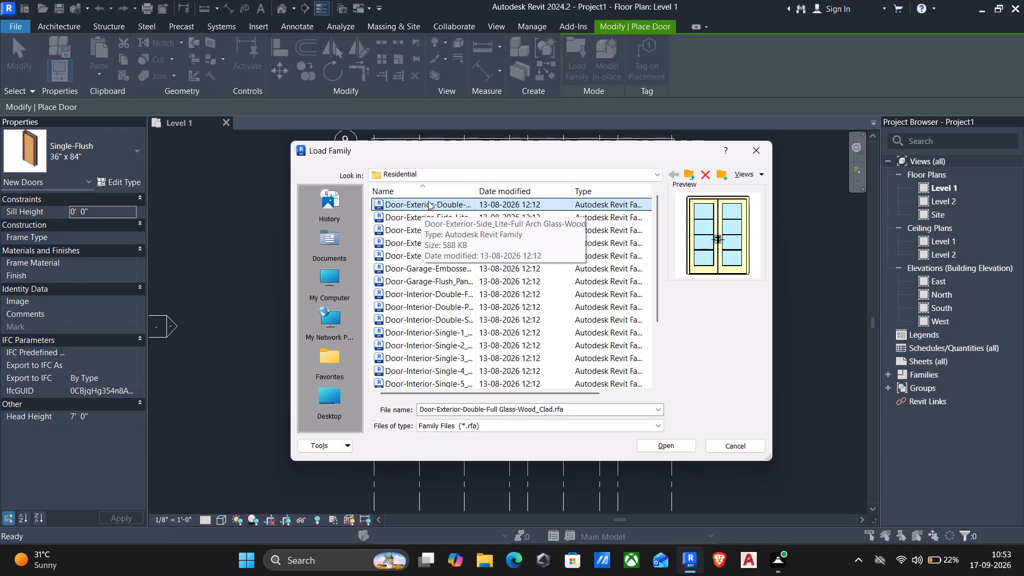
{"action": "key", "text": "Down"}
{"action": "key", "text": "Down"}
{"action": "key", "text": "Down"}
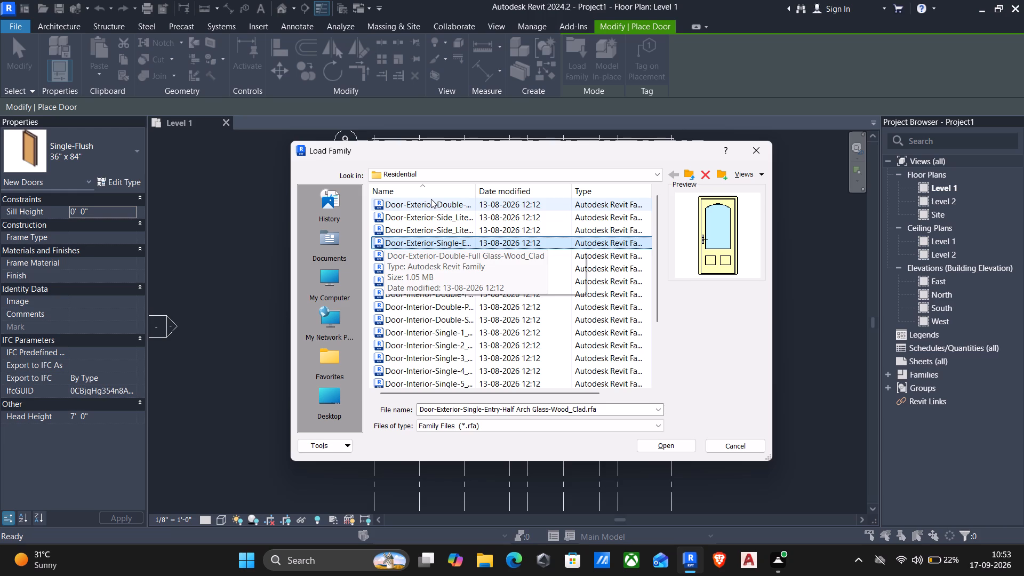
{"action": "key", "text": "Down"}
{"action": "key", "text": "Down"}
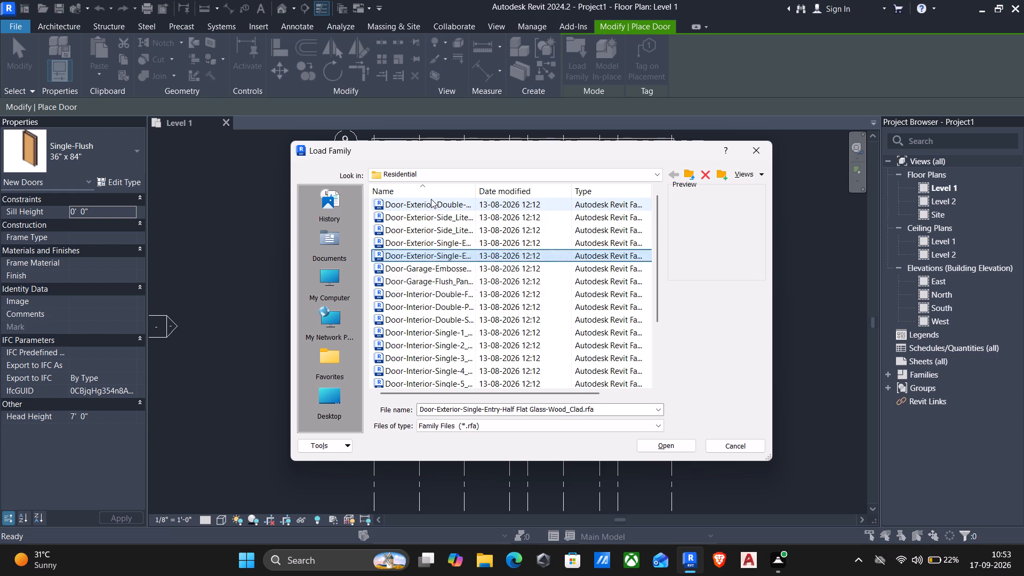
{"action": "key", "text": "Down"}
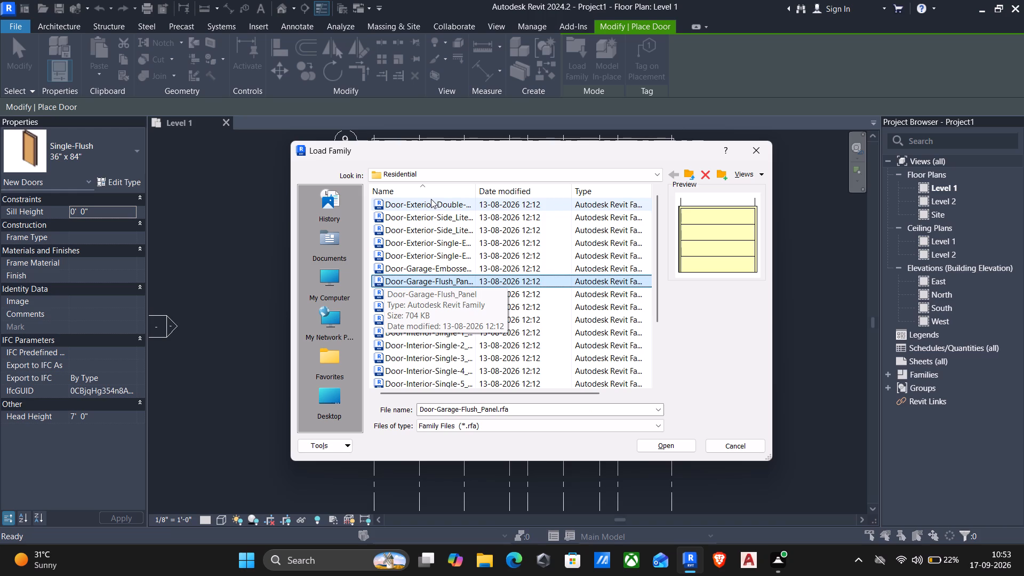
{"action": "key", "text": "Down"}
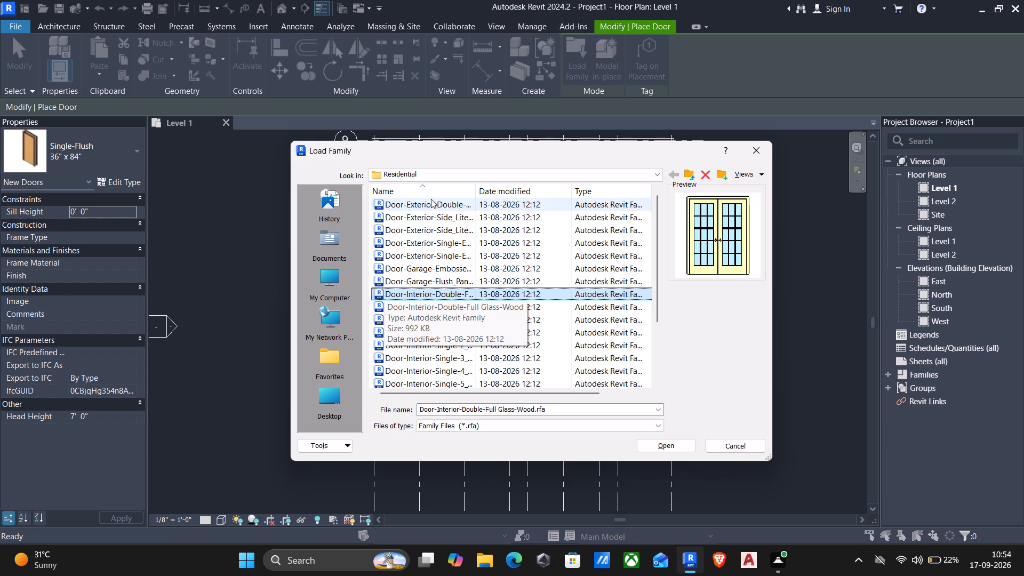
{"action": "key", "text": "Down"}
{"action": "key", "text": "Down"}
{"action": "key", "text": "Down"}
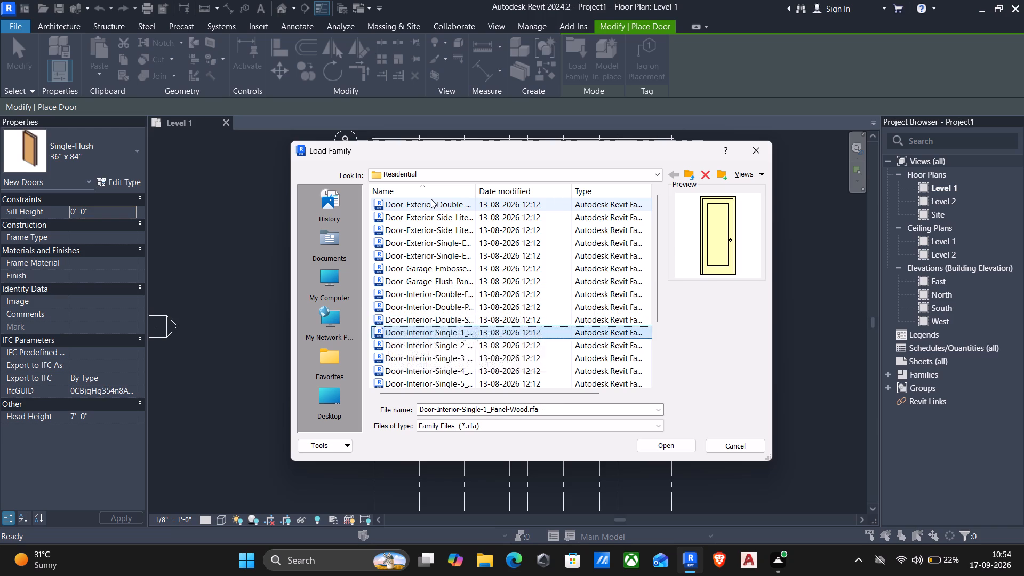
{"action": "key", "text": "Down"}
{"action": "key", "text": "Down"}
{"action": "key", "text": "Down"}
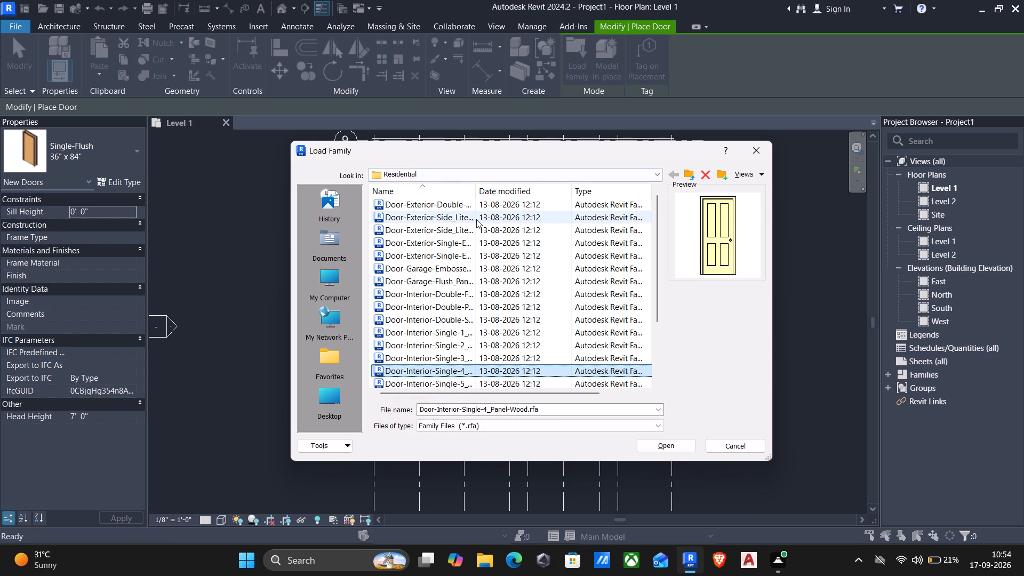
{"action": "key", "text": "Down"}
{"action": "key", "text": "Down"}
{"action": "key", "text": "Down"}
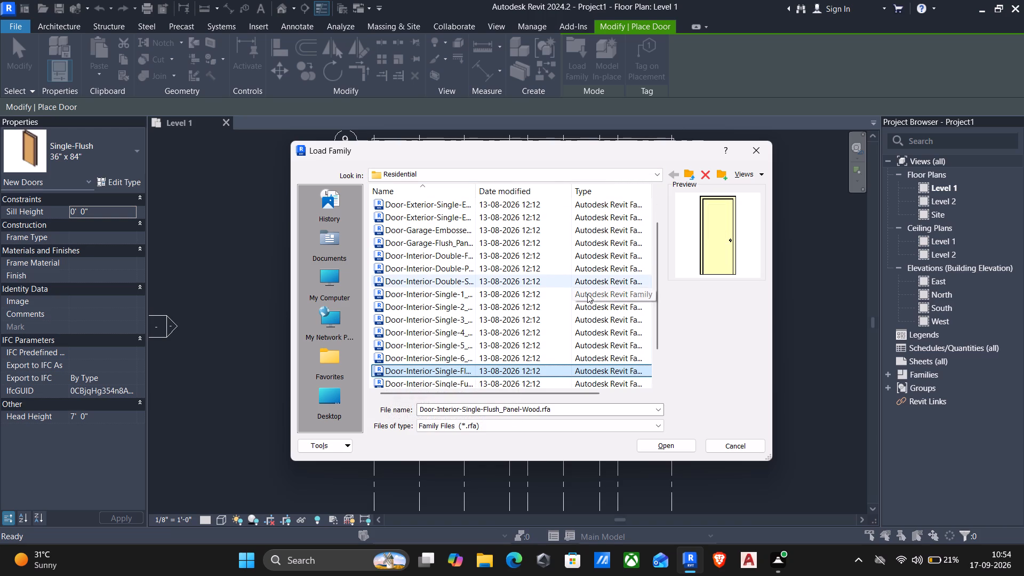
{"action": "key", "text": "Down"}
{"action": "key", "text": "Down"}
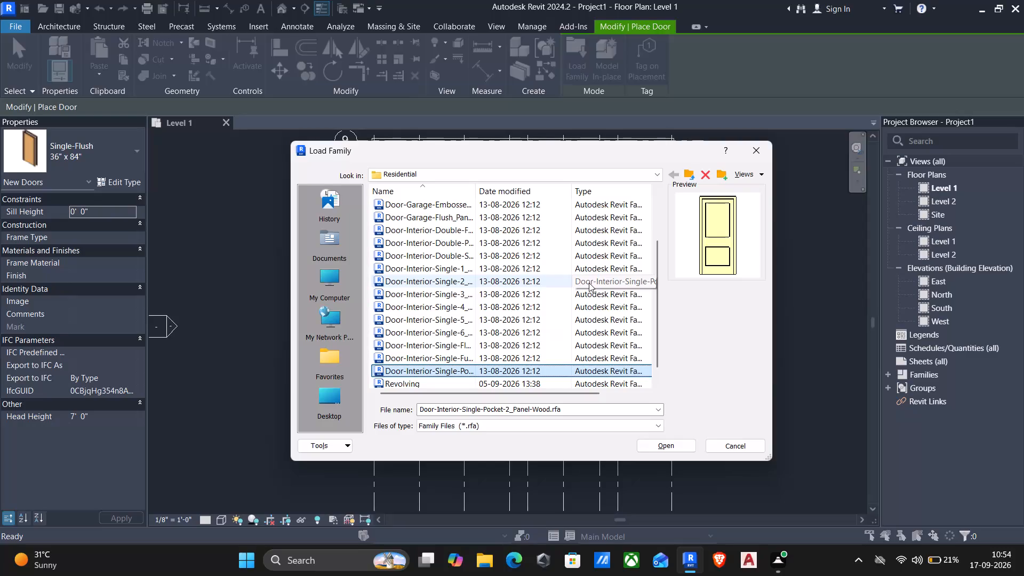
{"action": "key", "text": "Down"}
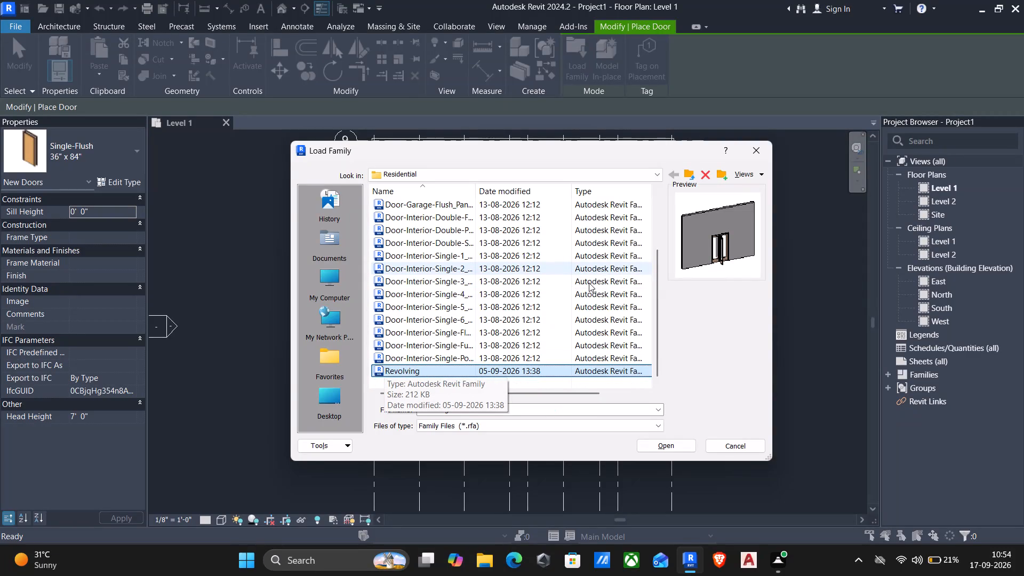
{"action": "key", "text": "Down"}
{"action": "key", "text": "Down"}
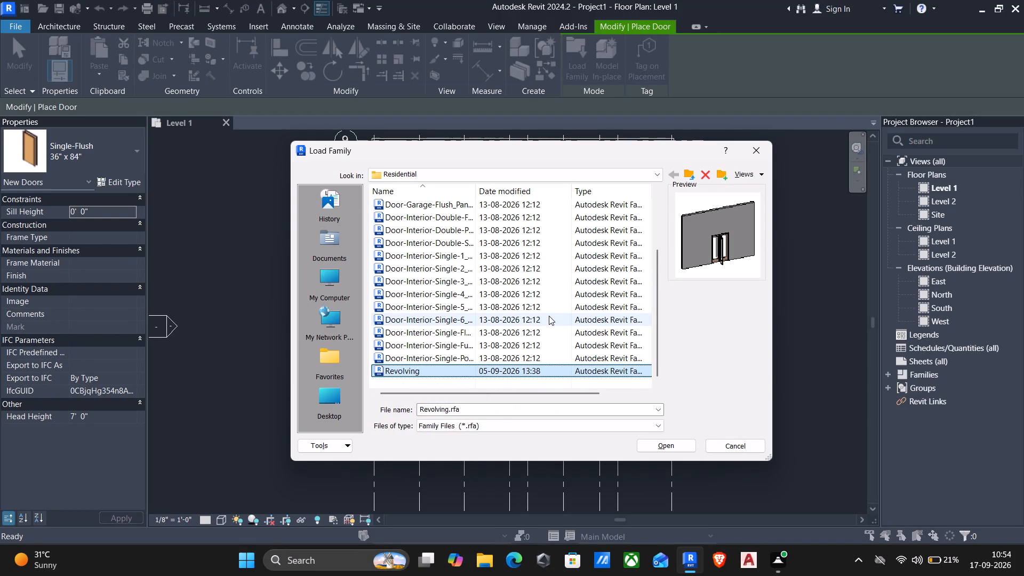
{"action": "scroll", "coordinate": [460, 310], "scroll_direction": "up", "scroll_amount": 16}
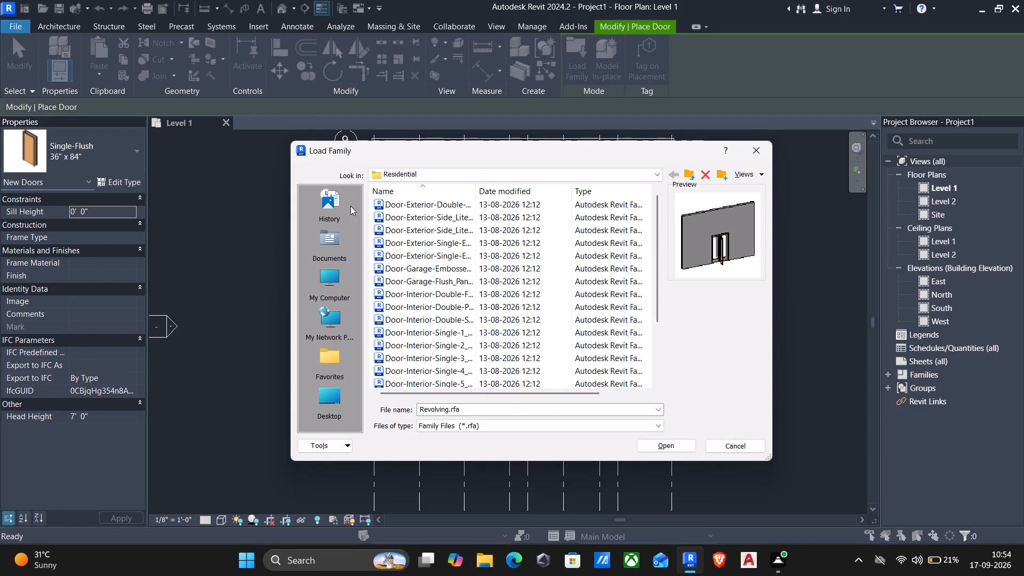
{"action": "scroll", "coordinate": [349, 205], "scroll_direction": "up", "scroll_amount": 1}
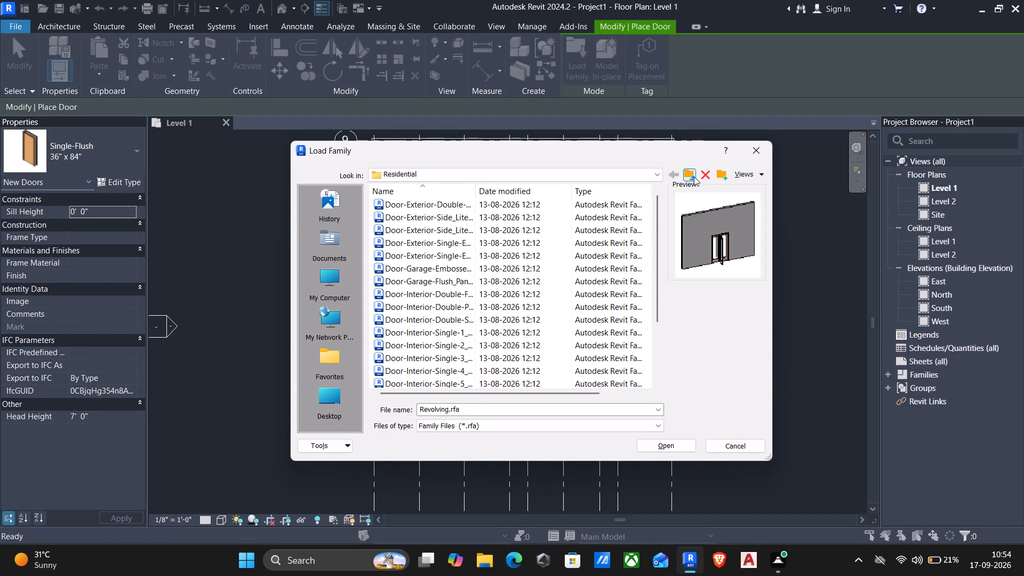
Examine the previews of the door families in the main Doors library folder, from curtain-wall to overhead types.
{"action": "left_click", "coordinate": [694, 178]}
{"action": "left_click", "coordinate": [444, 247]}
{"action": "key", "text": "Down"}
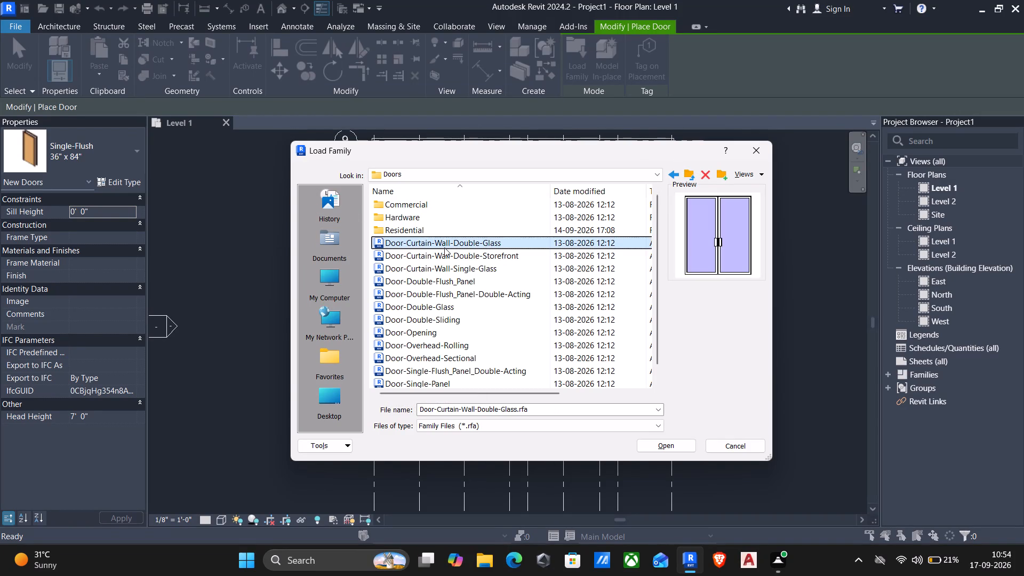
{"action": "key", "text": "Down"}
{"action": "key", "text": "Down"}
{"action": "key", "text": "Down"}
{"action": "key", "text": "Down"}
{"action": "key", "text": "Down"}
{"action": "key", "text": "Down"}
{"action": "key", "text": "Down"}
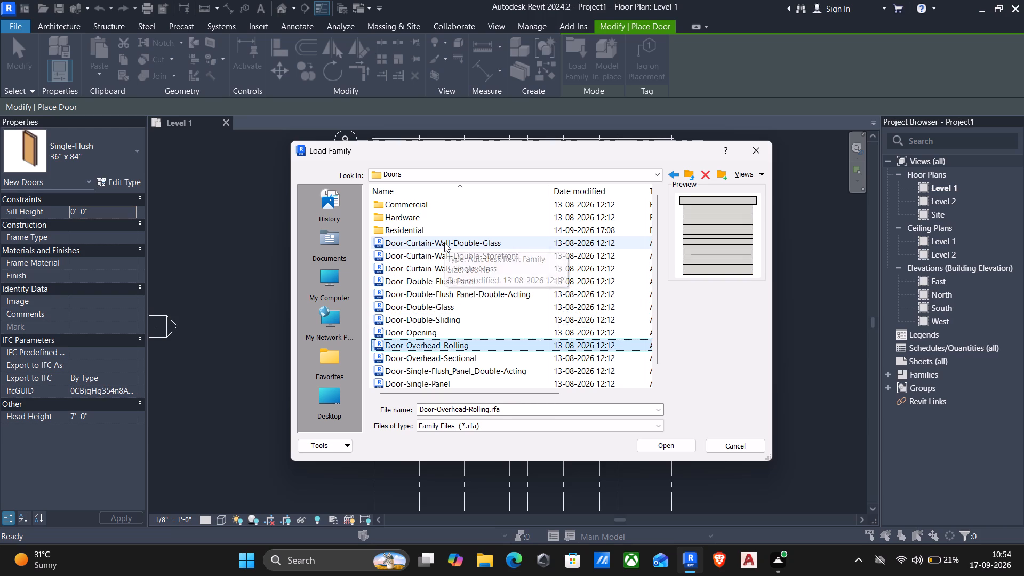
Load the 36" x 84" type of the residential Door-Interior-Single-1_Panel-Wood family.
{"action": "double_click", "coordinate": [394, 228]}
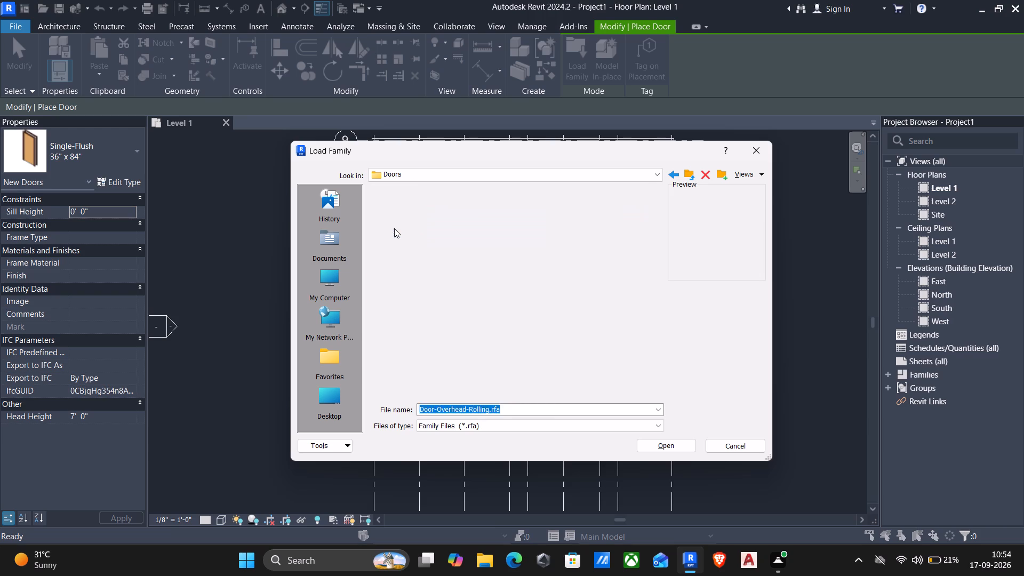
{"action": "left_click", "coordinate": [475, 210]}
{"action": "key", "text": "Down"}
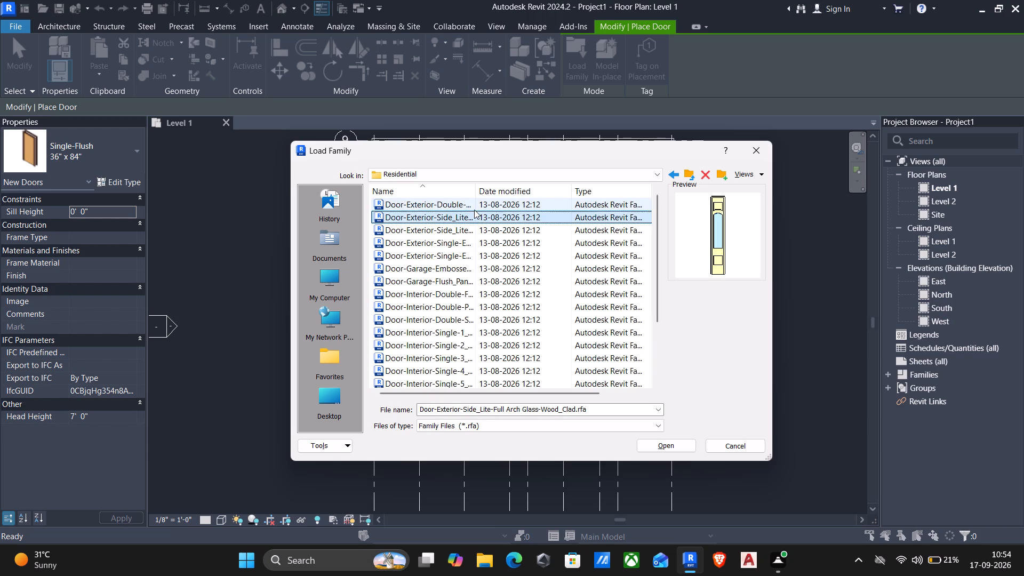
{"action": "key", "text": "Down"}
{"action": "key", "text": "Down"}
{"action": "key", "text": "Down"}
{"action": "key", "text": "Down"}
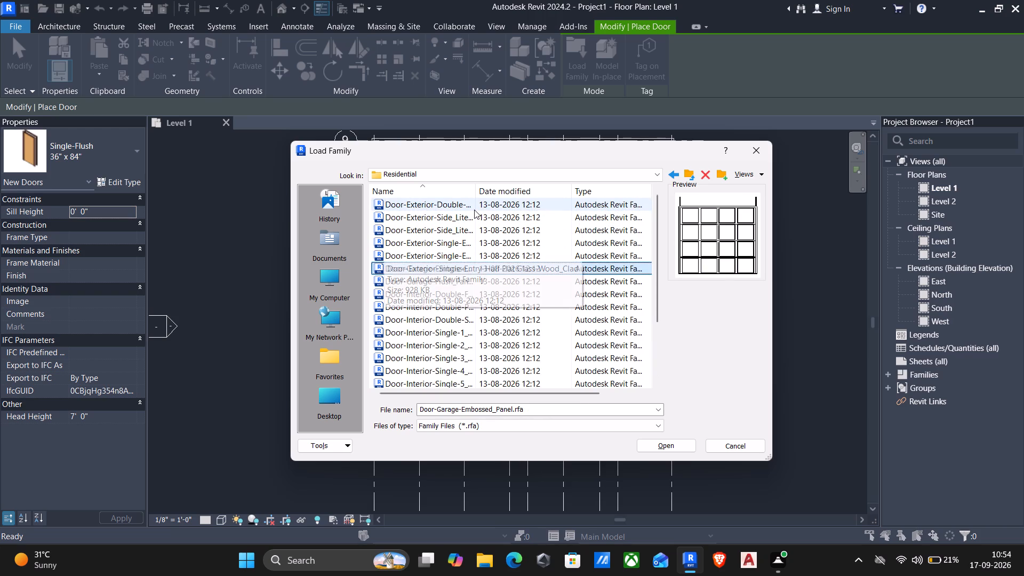
{"action": "key", "text": "Down"}
{"action": "key", "text": "Down"}
{"action": "key", "text": "Down"}
{"action": "key", "text": "Down"}
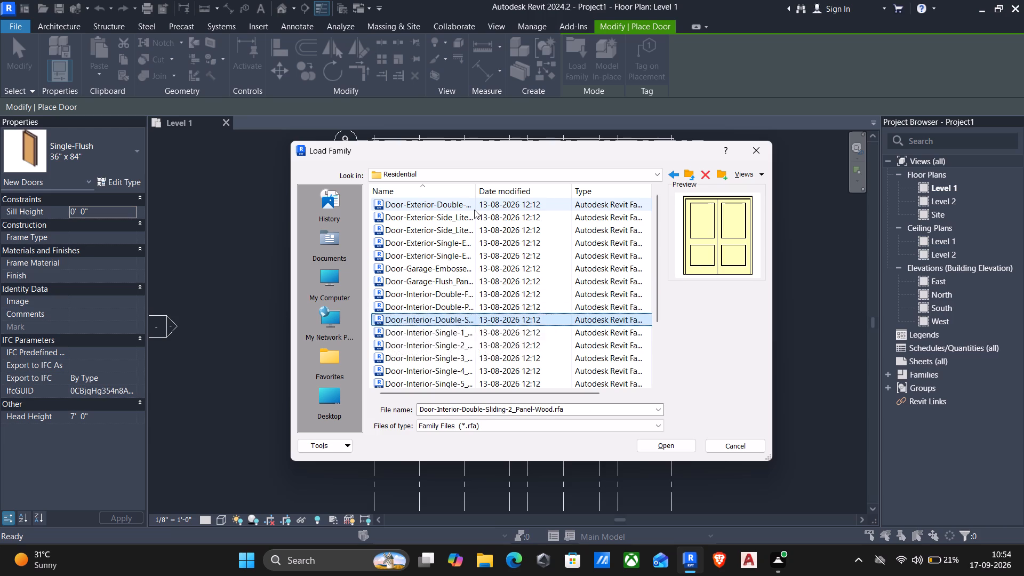
{"action": "key", "text": "Down"}
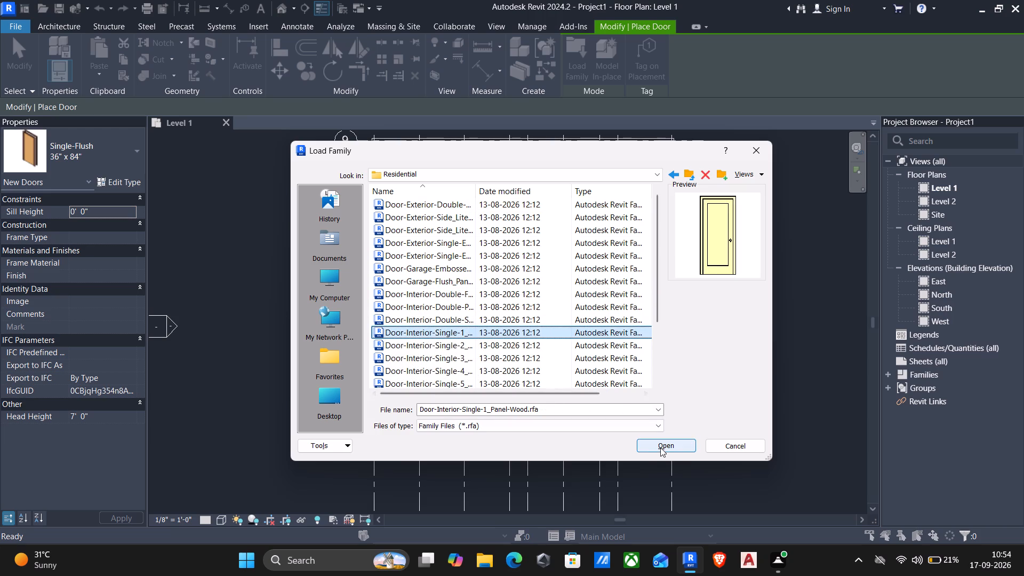
{"action": "left_click", "coordinate": [660, 447]}
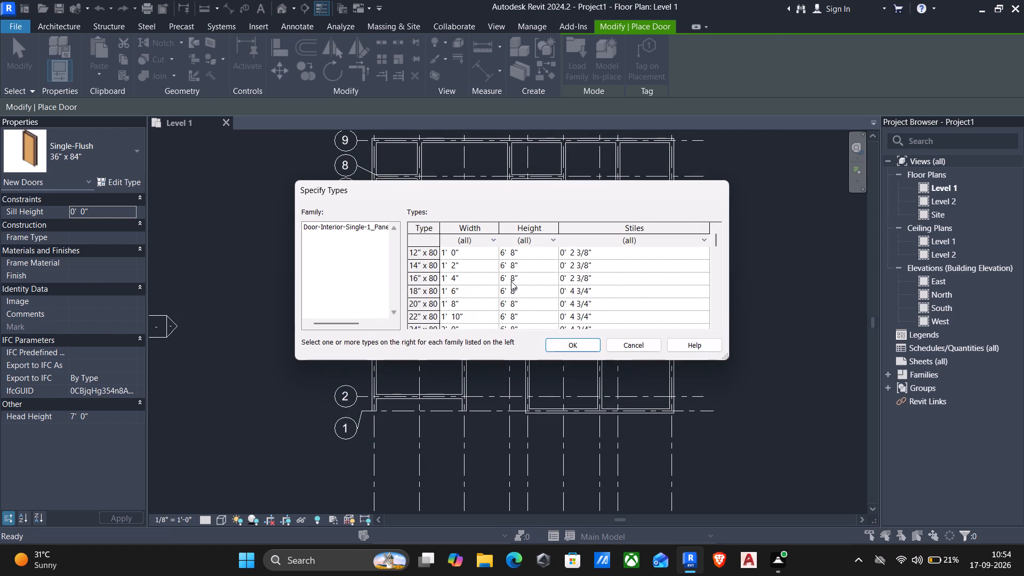
{"action": "scroll", "coordinate": [477, 291], "scroll_direction": "down", "scroll_amount": 4}
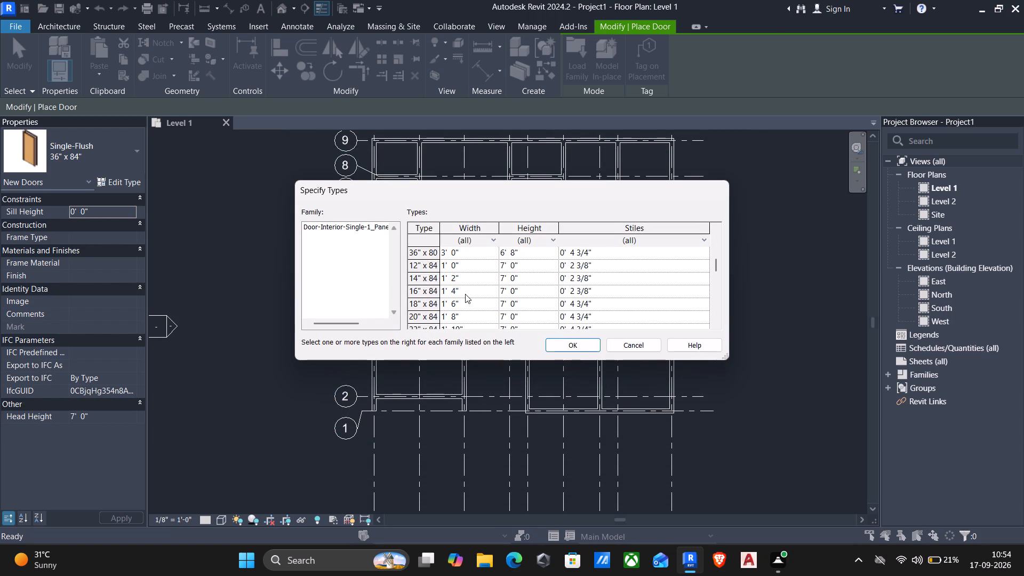
{"action": "scroll", "coordinate": [467, 293], "scroll_direction": "down", "scroll_amount": 1}
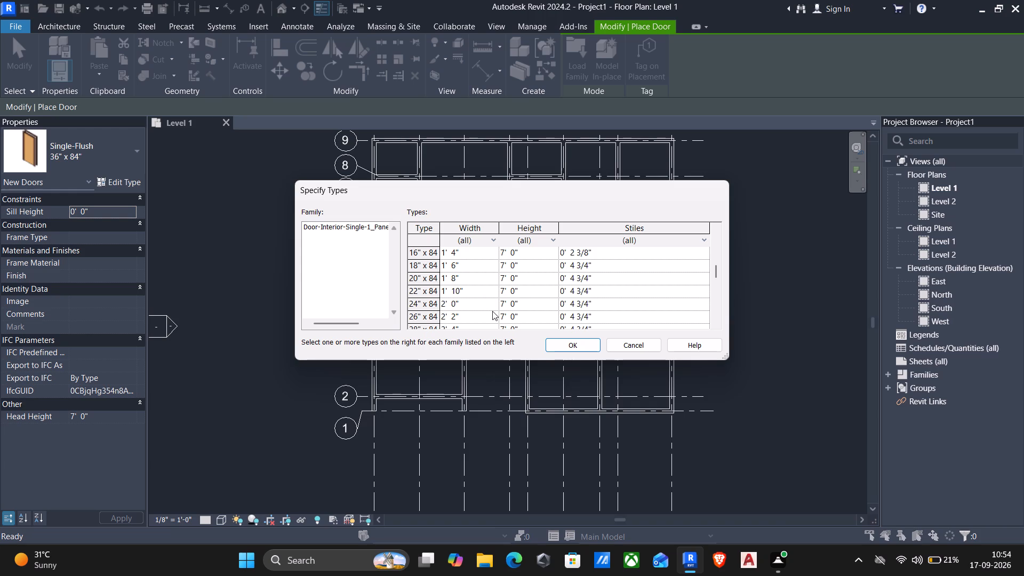
{"action": "scroll", "coordinate": [492, 311], "scroll_direction": "down", "scroll_amount": 2}
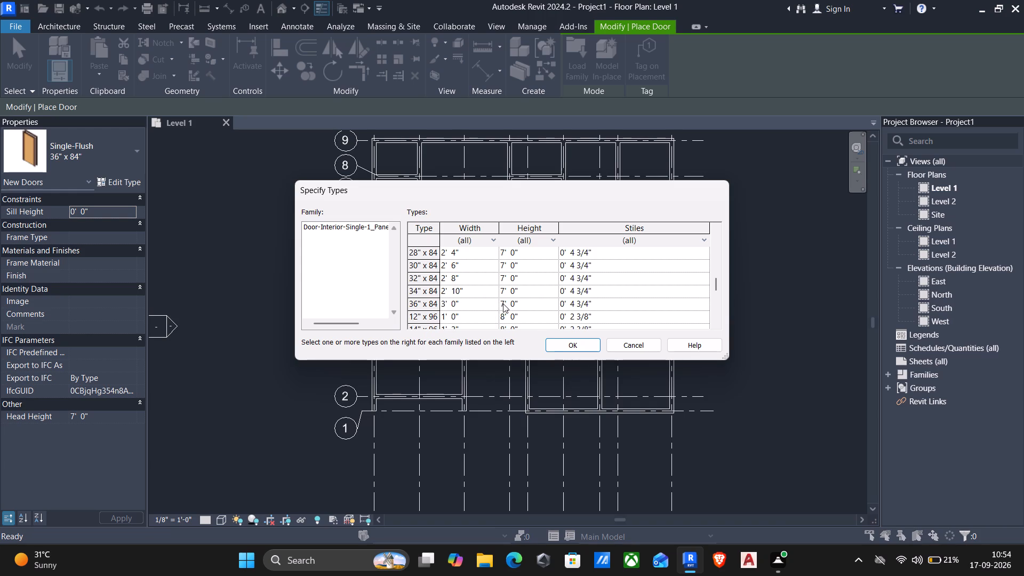
{"action": "left_click", "coordinate": [503, 303]}
{"action": "left_click", "coordinate": [567, 345]}
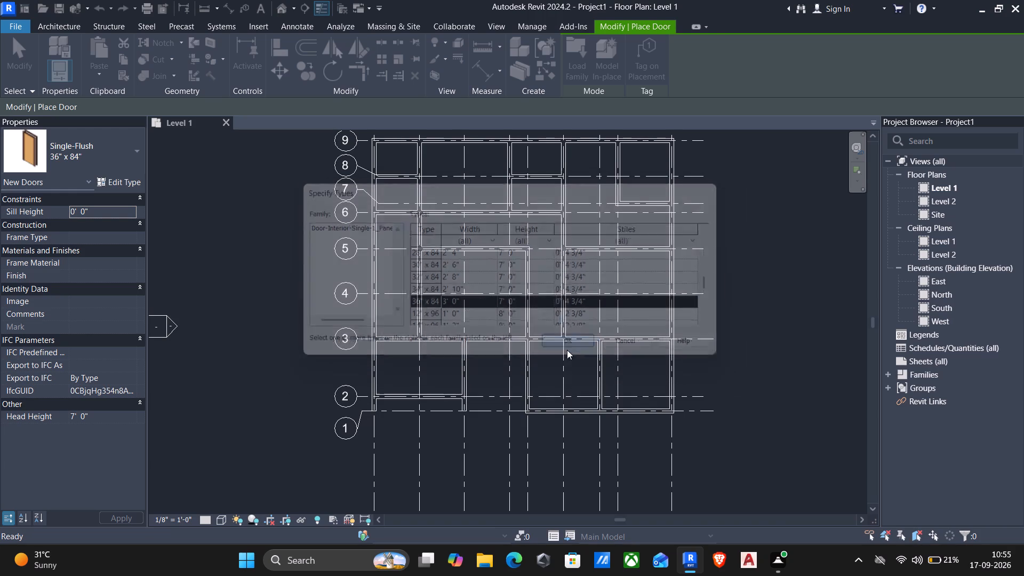
Place a 36" x 84" panel wood door in the grid 3 wall, centred about 4'-0" east of grid G and swinging south.
{"action": "scroll", "coordinate": [567, 355], "scroll_direction": "down", "scroll_amount": 1}
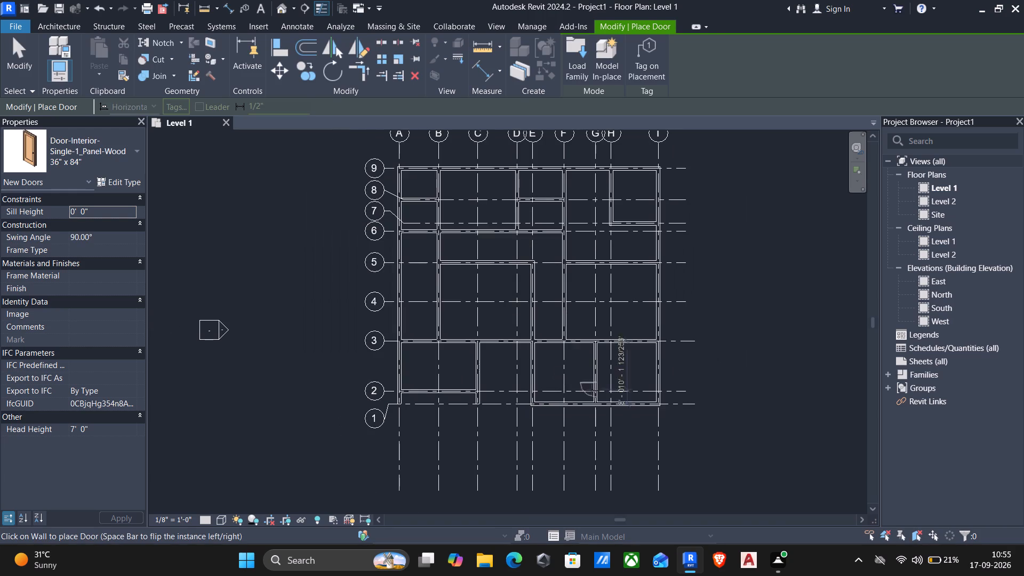
{"action": "scroll", "coordinate": [614, 345], "scroll_direction": "up", "scroll_amount": 2}
{"action": "left_click", "coordinate": [614, 345]}
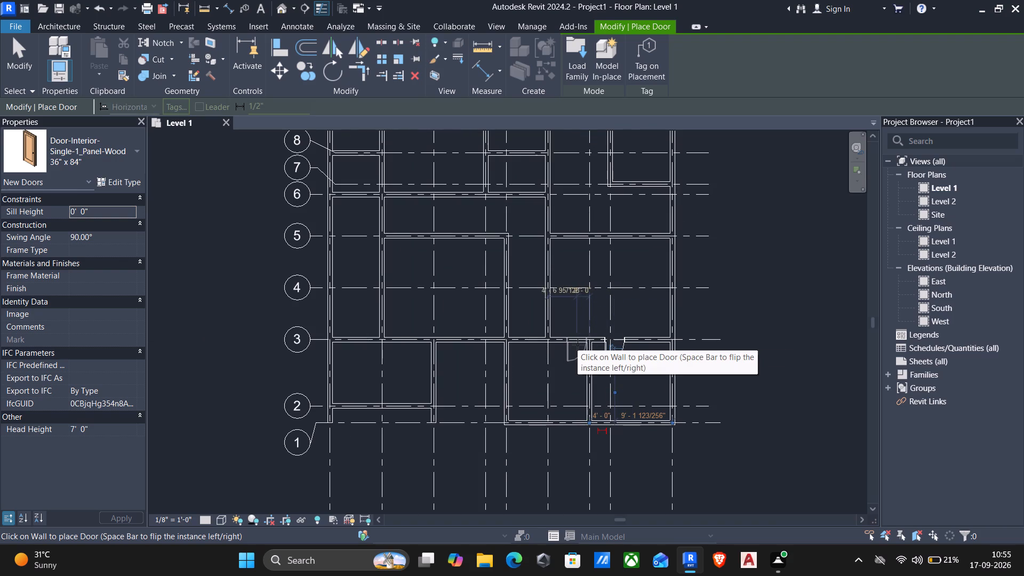
Place a flipped 36" x 84" door in the grid 3 wall, about 2'-6" west of grid G, hinged on its east side and swinging south.
{"action": "key", "text": "space"}
{"action": "scroll", "coordinate": [578, 345], "scroll_direction": "up", "scroll_amount": 2}
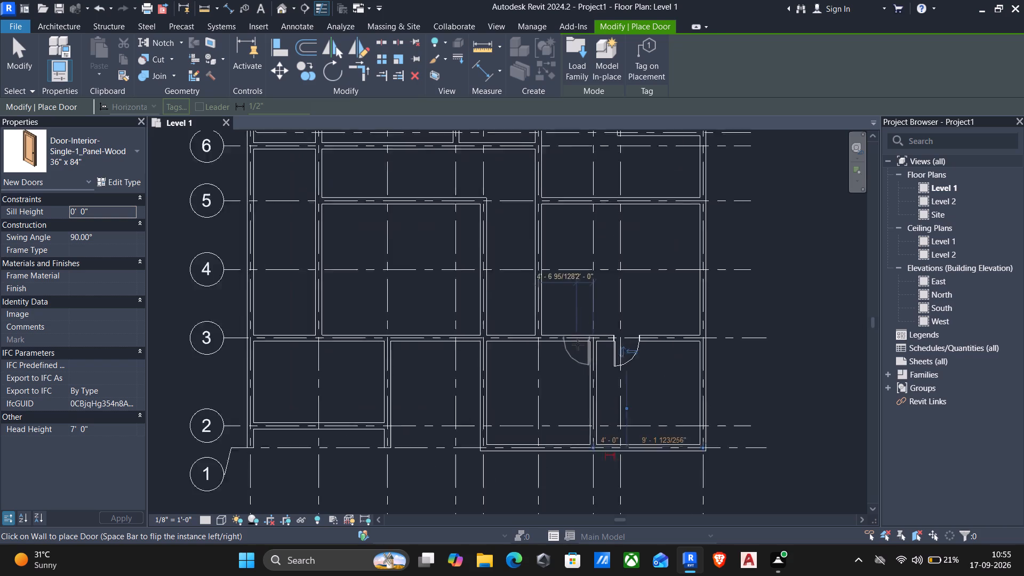
{"action": "scroll", "coordinate": [578, 345], "scroll_direction": "up", "scroll_amount": 1}
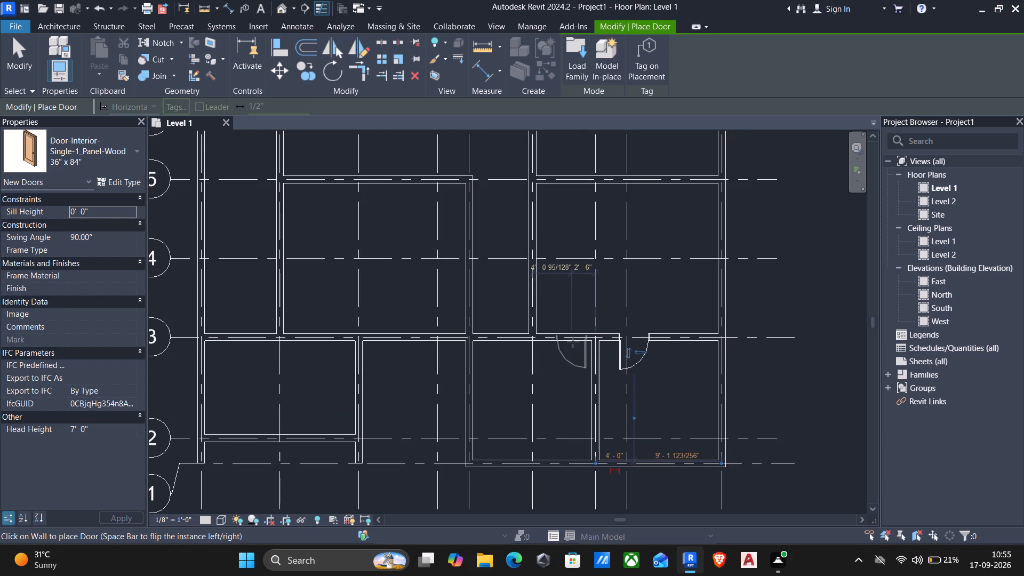
{"action": "left_click", "coordinate": [573, 341]}
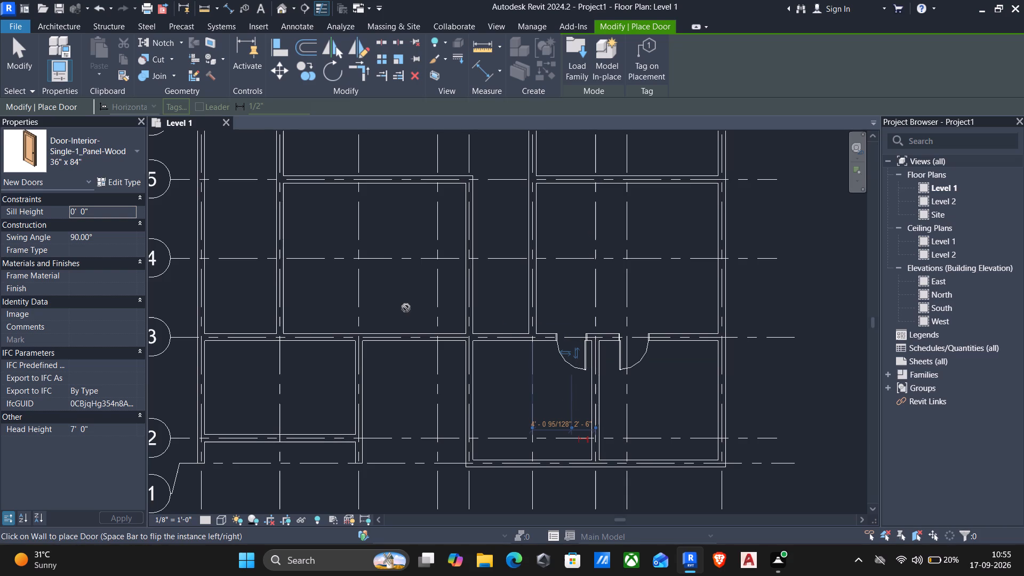
{"action": "key", "text": "Escape"}
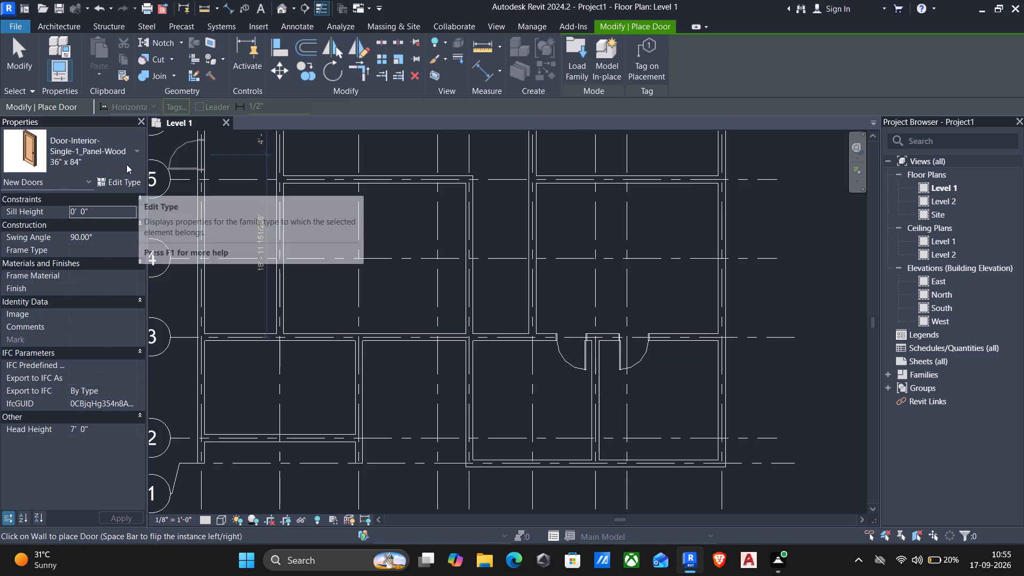
Place a Single-Flush 36" x 80" door in the grid 6 wall, about 6'-0" east of grid A, hinged east and swinging north.
{"action": "left_click", "coordinate": [126, 159]}
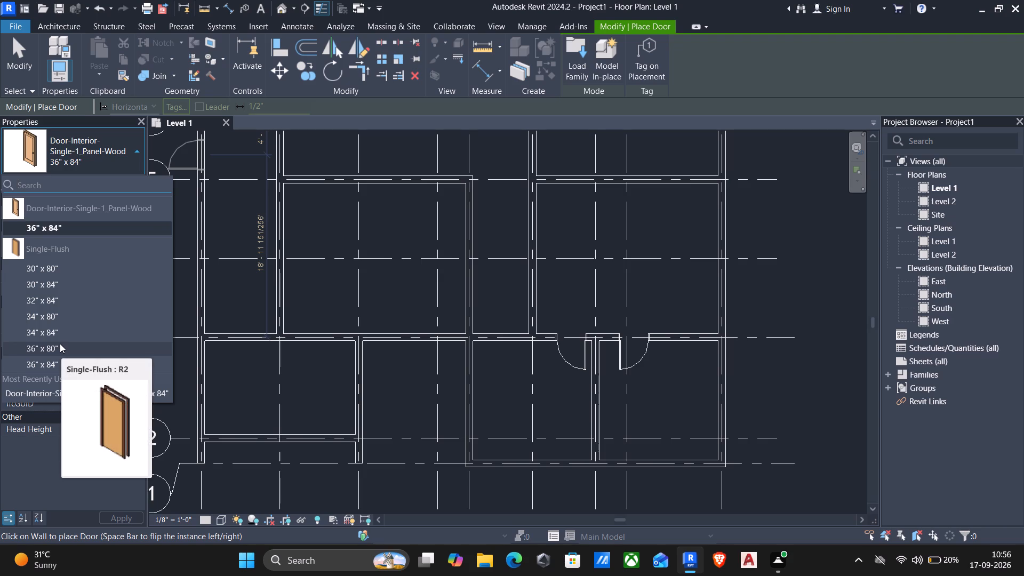
{"action": "left_click", "coordinate": [60, 343]}
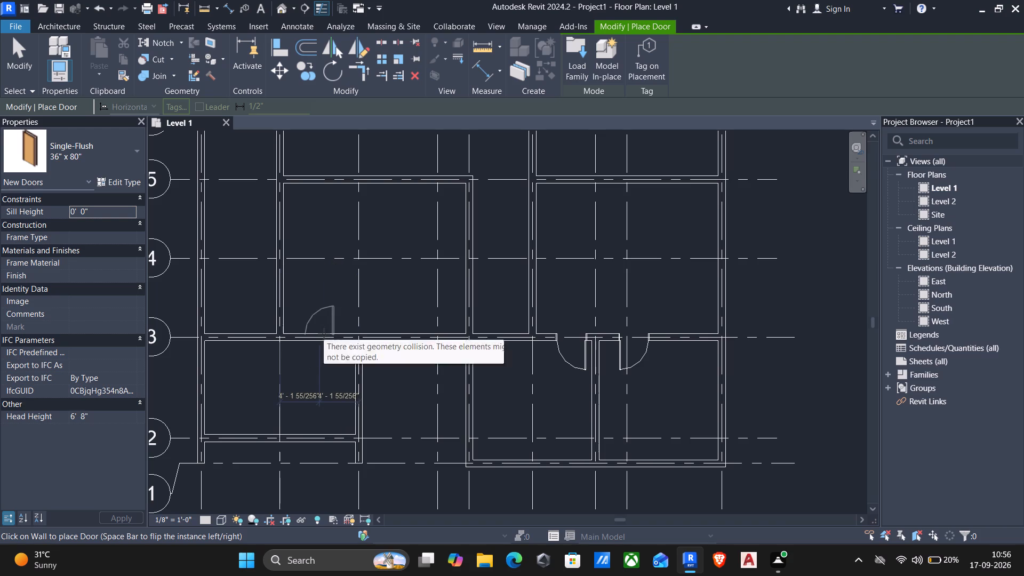
{"action": "scroll", "coordinate": [306, 374], "scroll_direction": "up", "scroll_amount": 1}
{"action": "scroll", "coordinate": [350, 357], "scroll_direction": "down", "scroll_amount": 3}
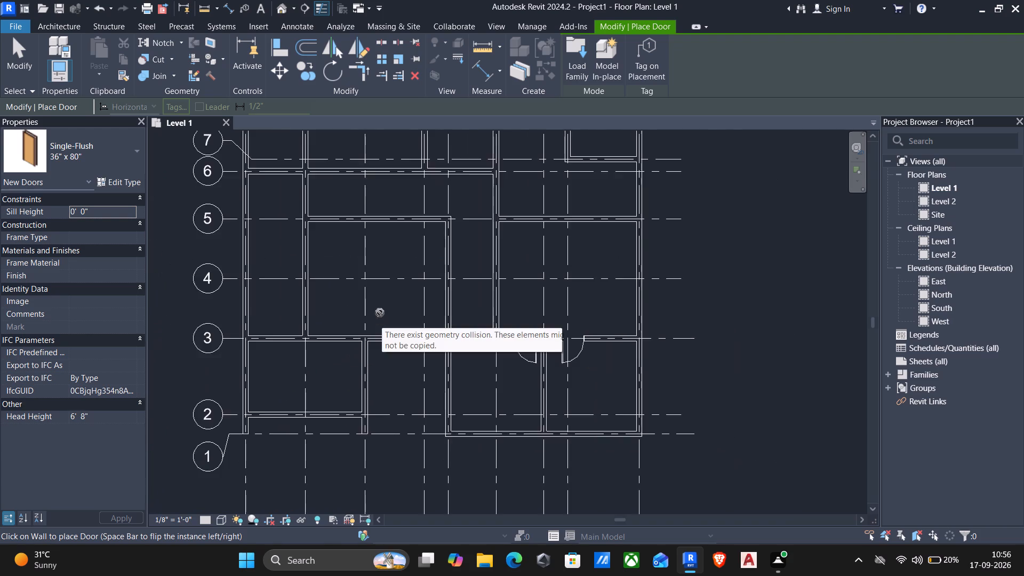
{"action": "middle_click_drag", "start_coordinate": [378, 294], "coordinate": [408, 444]}
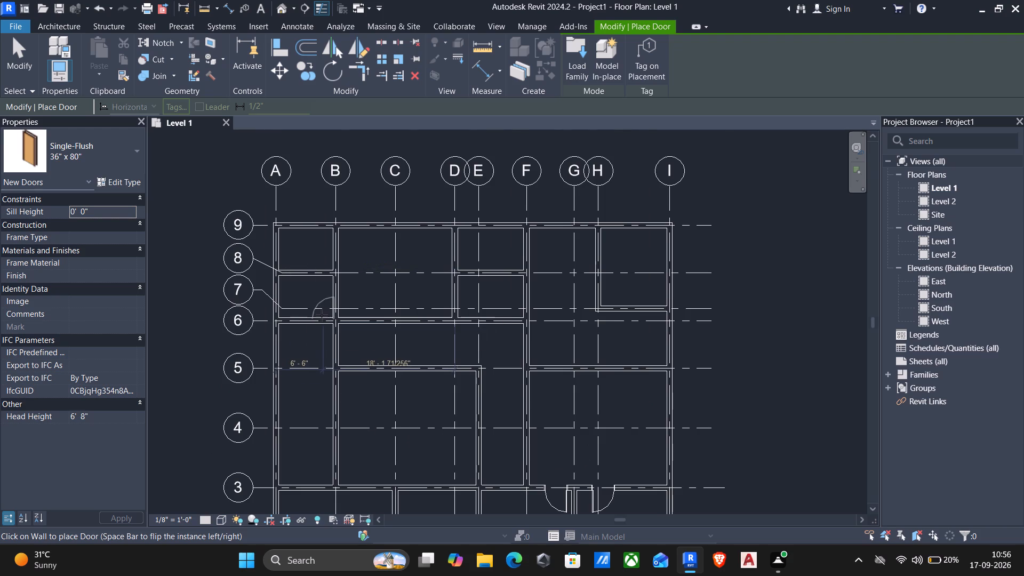
{"action": "scroll", "coordinate": [322, 315], "scroll_direction": "up", "scroll_amount": 4}
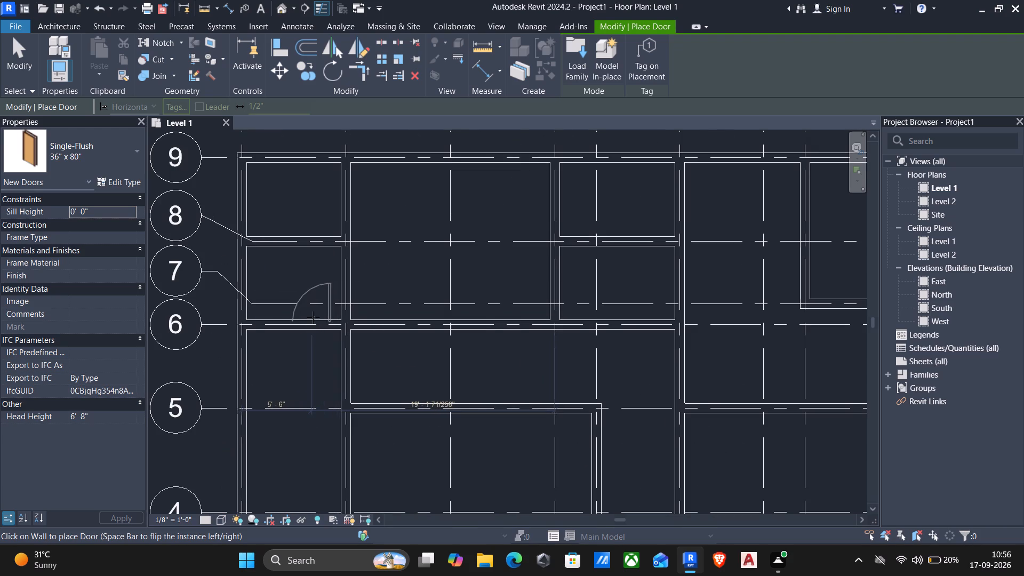
{"action": "left_click", "coordinate": [318, 317]}
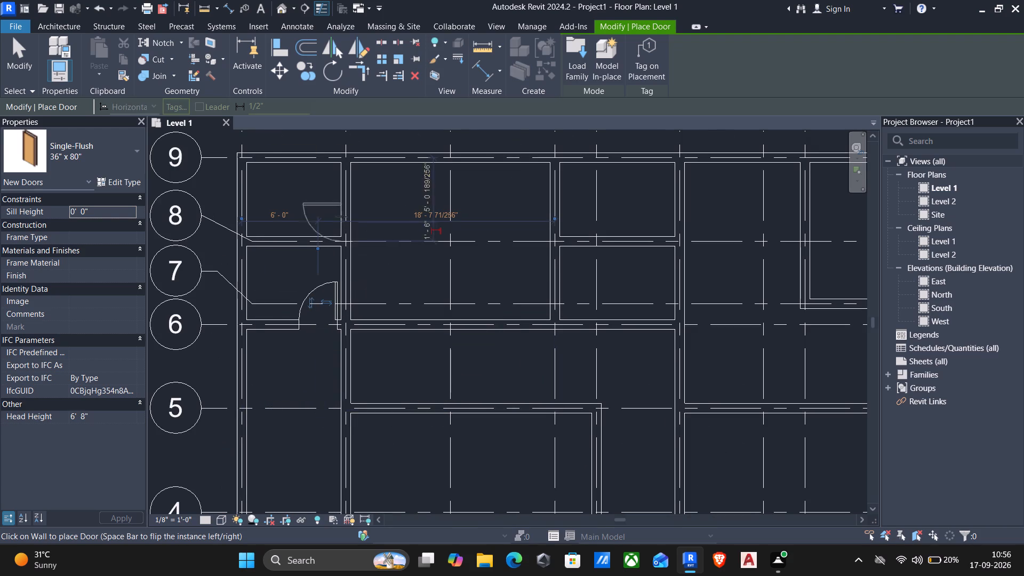
Place a flipped Single-Flush door in the grid 9 wall, about 2'-6" west of grid B, hinged on its east side and swinging south.
{"action": "key", "text": "space"}
{"action": "left_click", "coordinate": [316, 163]}
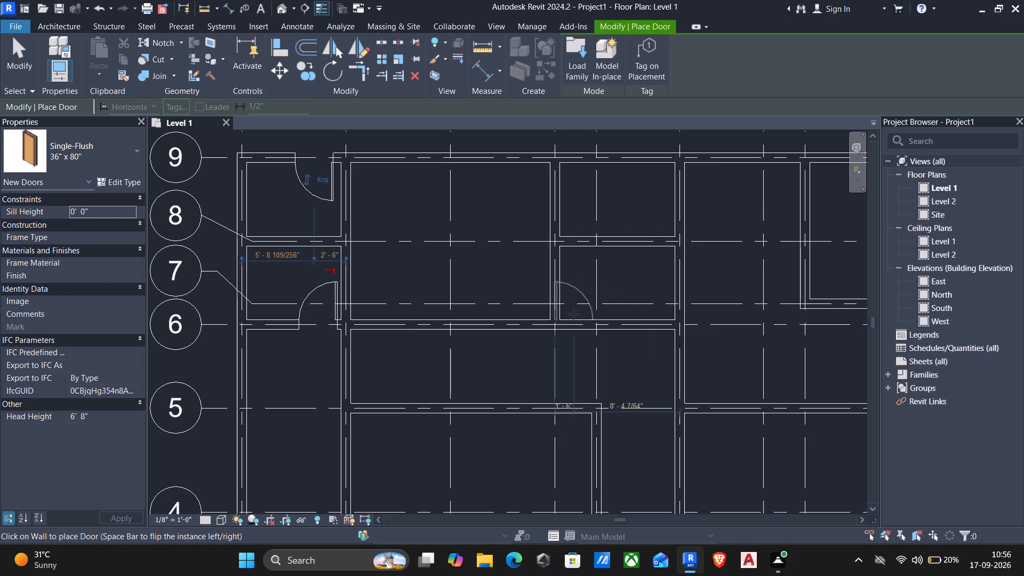
Place a Single-Flush door in the grid 6 wall, about 2'-0" east of grid D, hinged on its west side and swinging north.
{"action": "scroll", "coordinate": [592, 317], "scroll_direction": "up", "scroll_amount": 3}
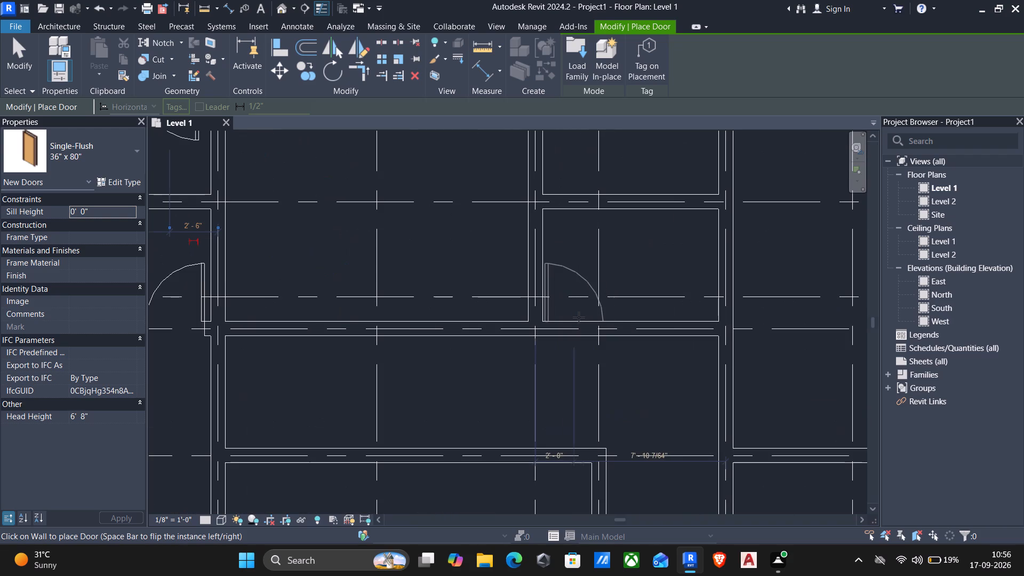
{"action": "left_click", "coordinate": [579, 317]}
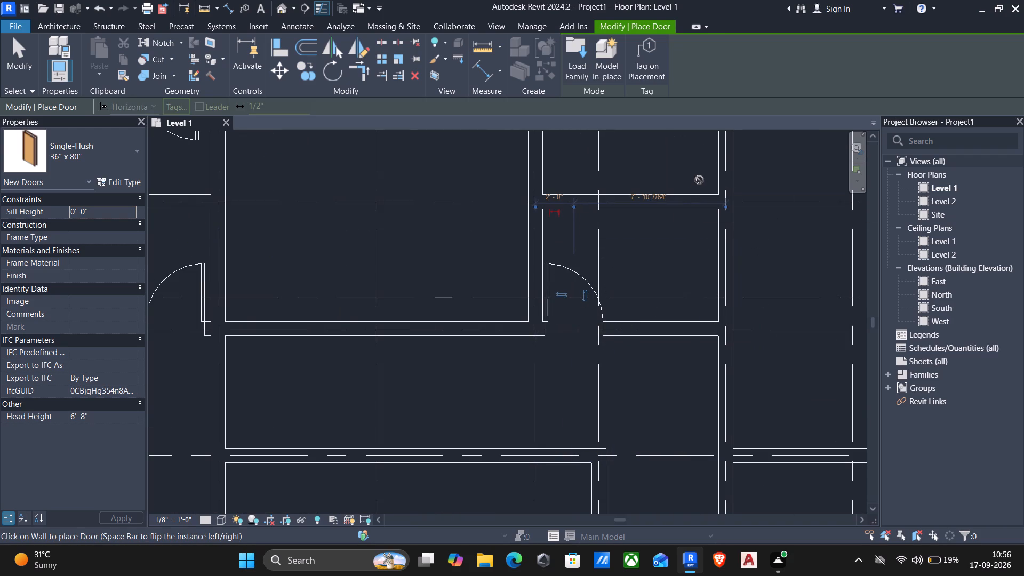
Place a Single-Flush door in the grid F wall, about 2'-0" north of grid 8, hinged on its south side and swinging west.
{"action": "left_click", "coordinate": [718, 166]}
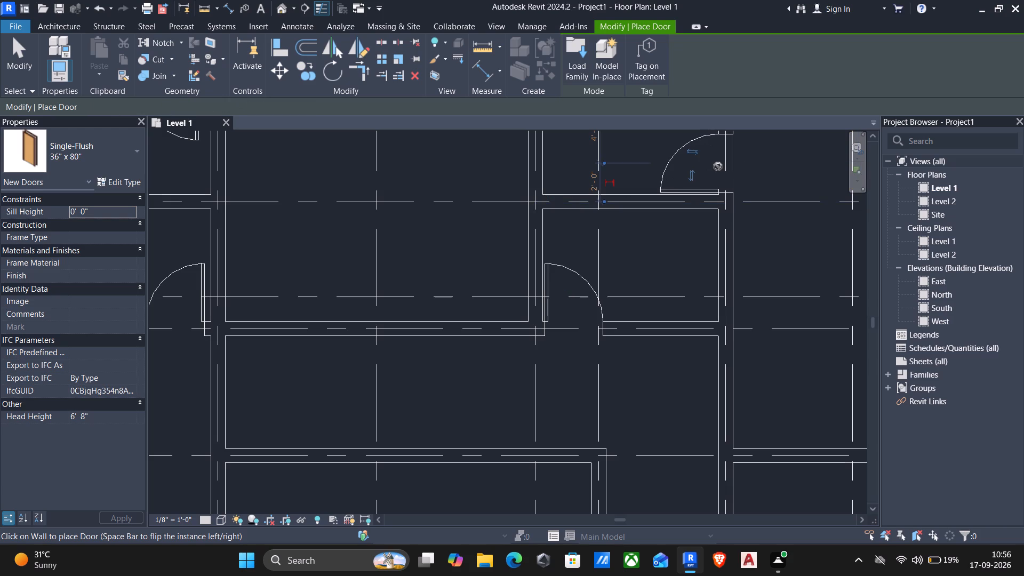
{"action": "scroll", "coordinate": [702, 197], "scroll_direction": "down", "scroll_amount": 3}
{"action": "scroll", "coordinate": [687, 292], "scroll_direction": "down", "scroll_amount": 1}
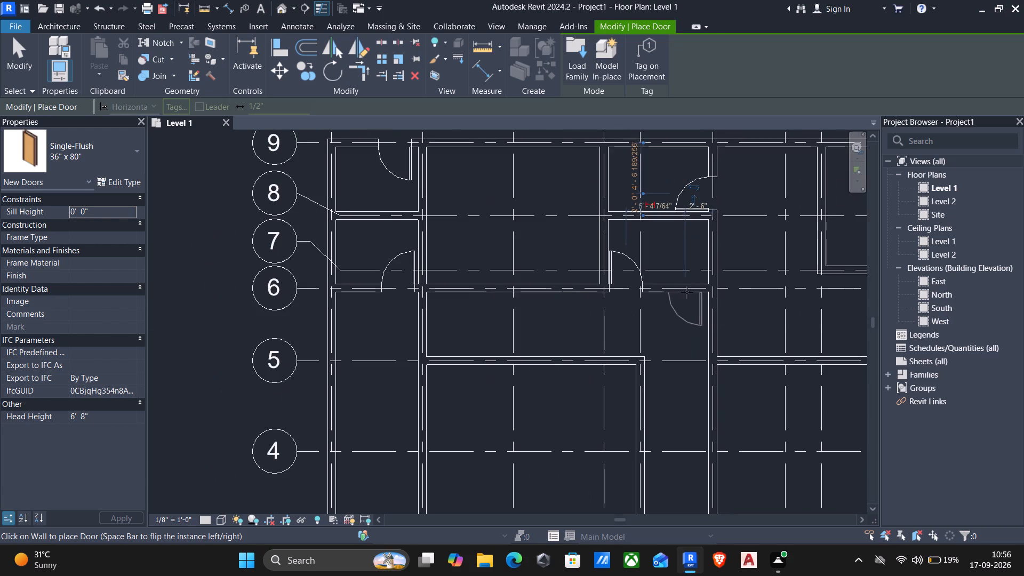
{"action": "key", "text": "Escape"}
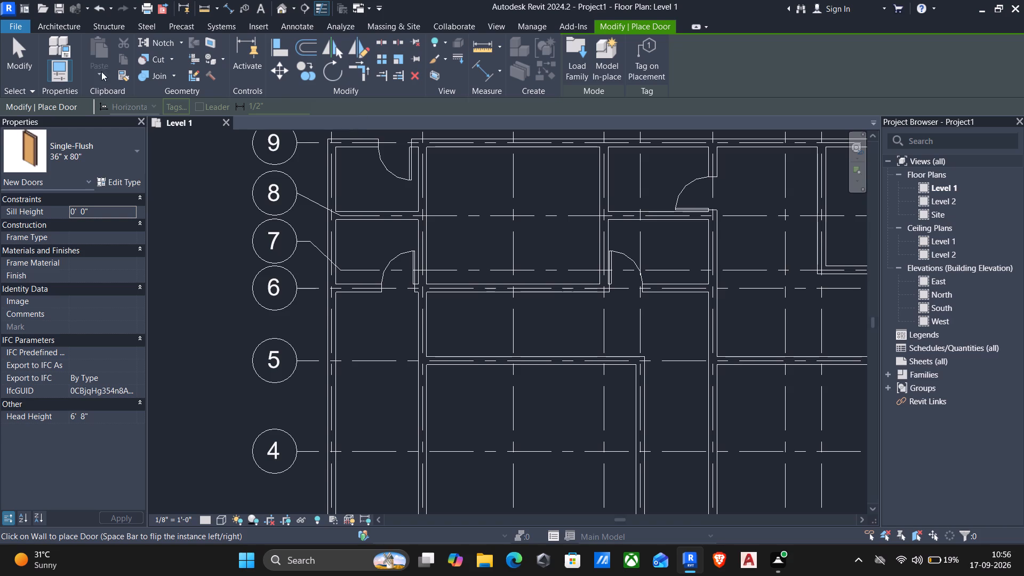
Open the default 3D view, end door placement, and display the model in the Shaded visual style at Coarse detail level.
{"action": "left_click", "coordinate": [282, 11]}
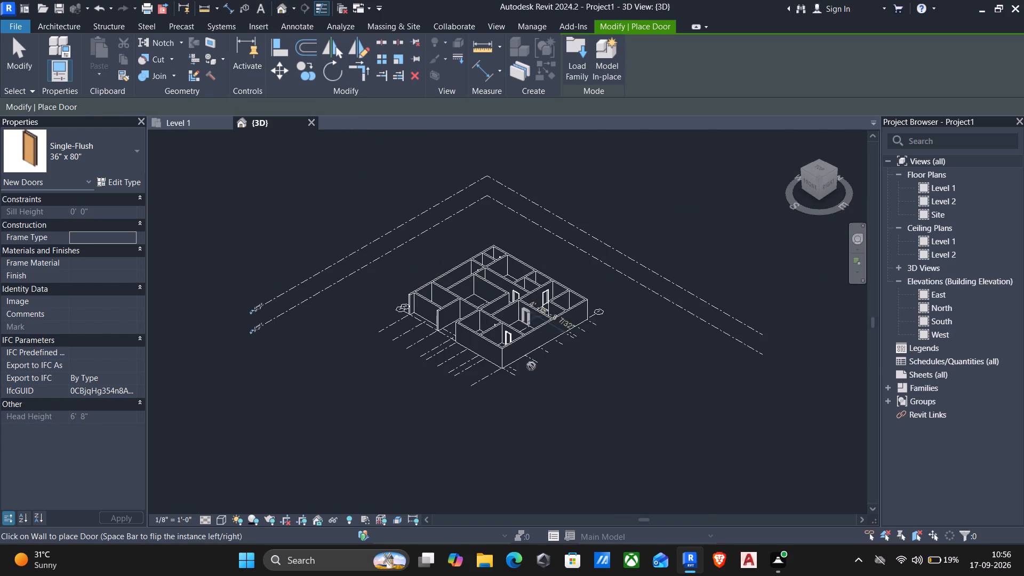
{"action": "scroll", "coordinate": [417, 333], "scroll_direction": "up", "scroll_amount": 6}
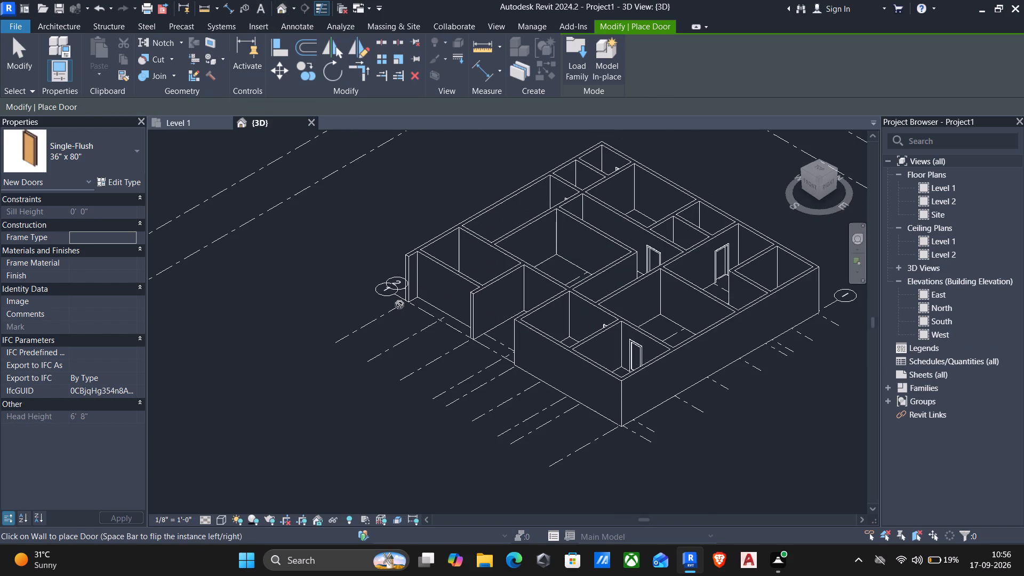
{"action": "scroll", "coordinate": [435, 303], "scroll_direction": "up", "scroll_amount": 4}
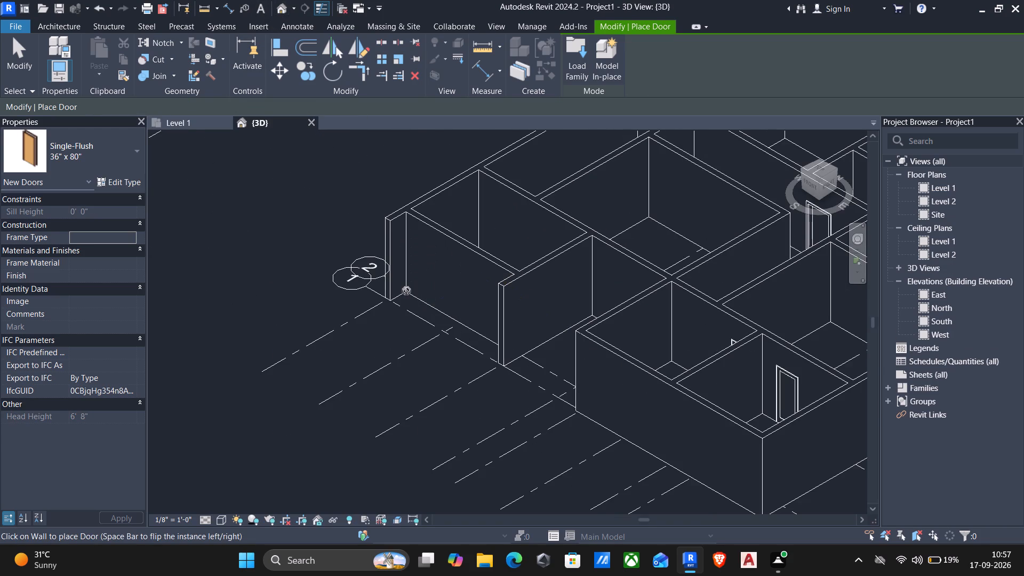
{"action": "key", "text": "Escape"}
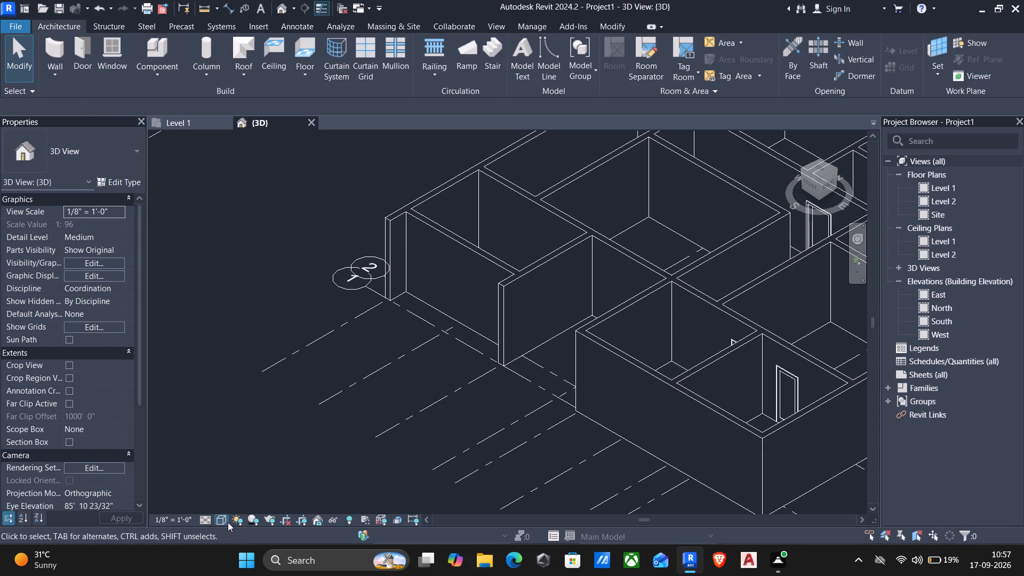
{"action": "left_click", "coordinate": [220, 522]}
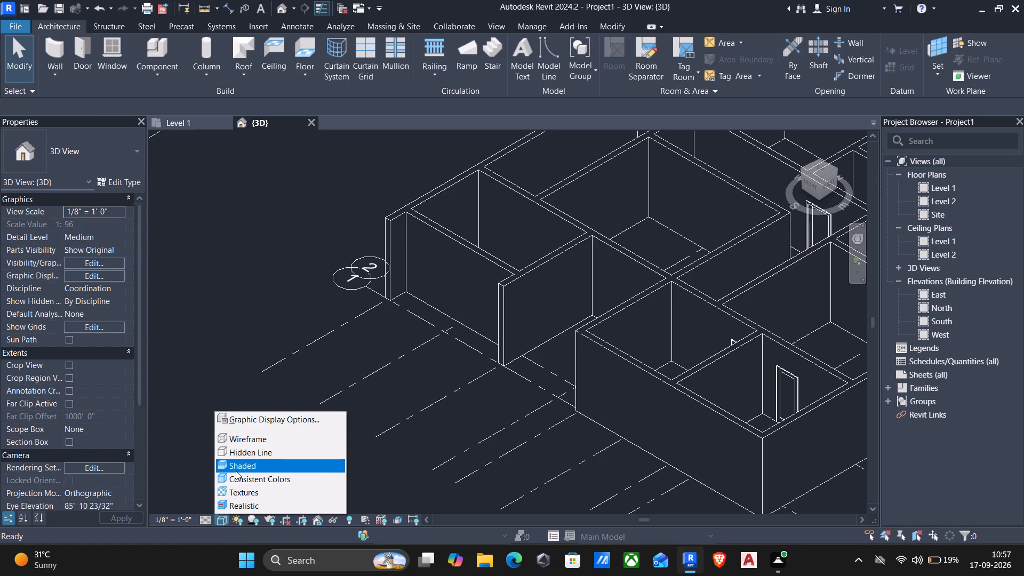
{"action": "left_click", "coordinate": [236, 471]}
{"action": "left_click", "coordinate": [208, 522]}
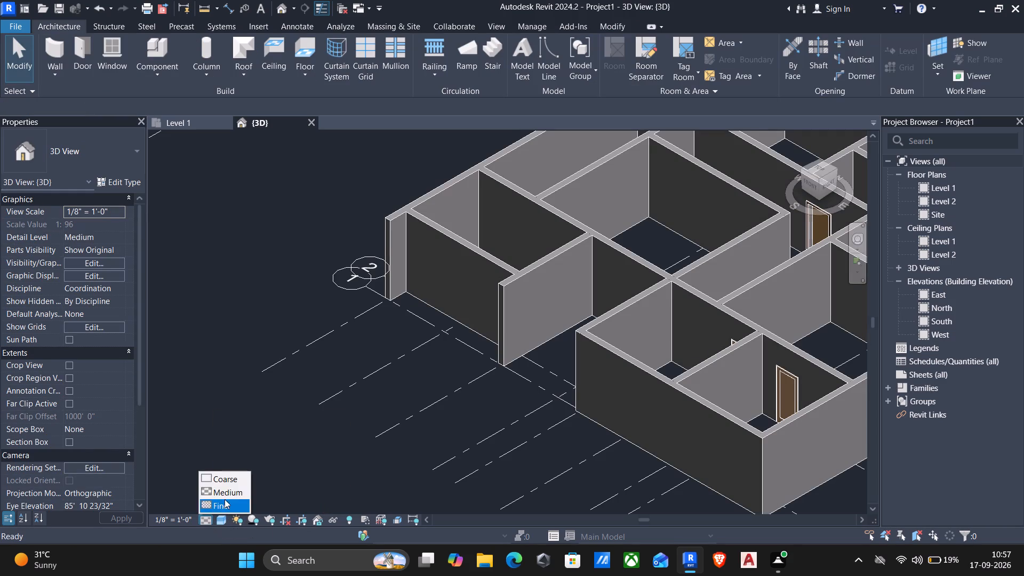
{"action": "left_click", "coordinate": [218, 483]}
Examine the walls and placed doors of the shaded 3D model from several directions.
{"action": "scroll", "coordinate": [322, 423], "scroll_direction": "down", "scroll_amount": 1}
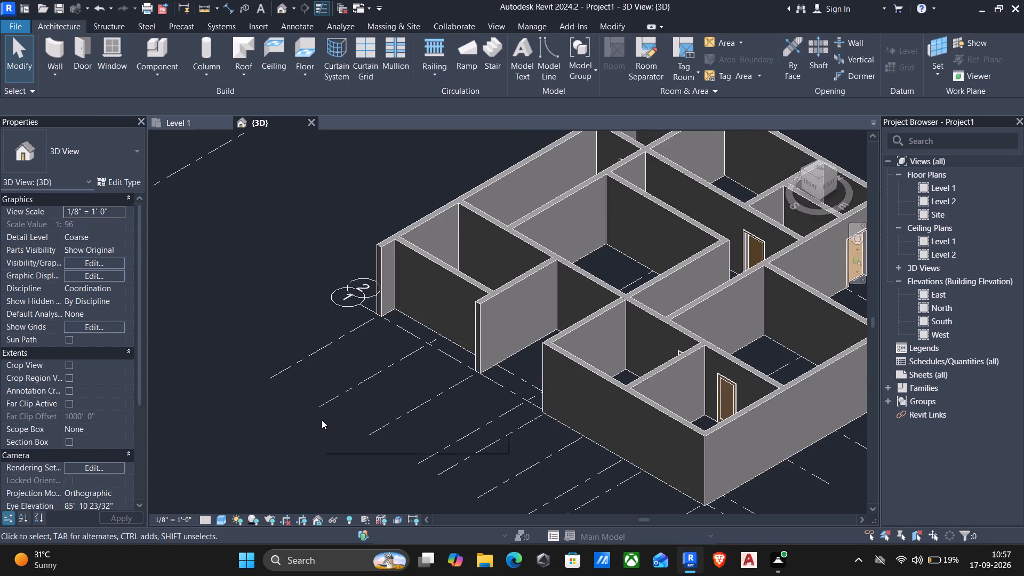
{"action": "middle_click_drag", "start_coordinate": [391, 411], "coordinate": [459, 398], "text": "shift"}
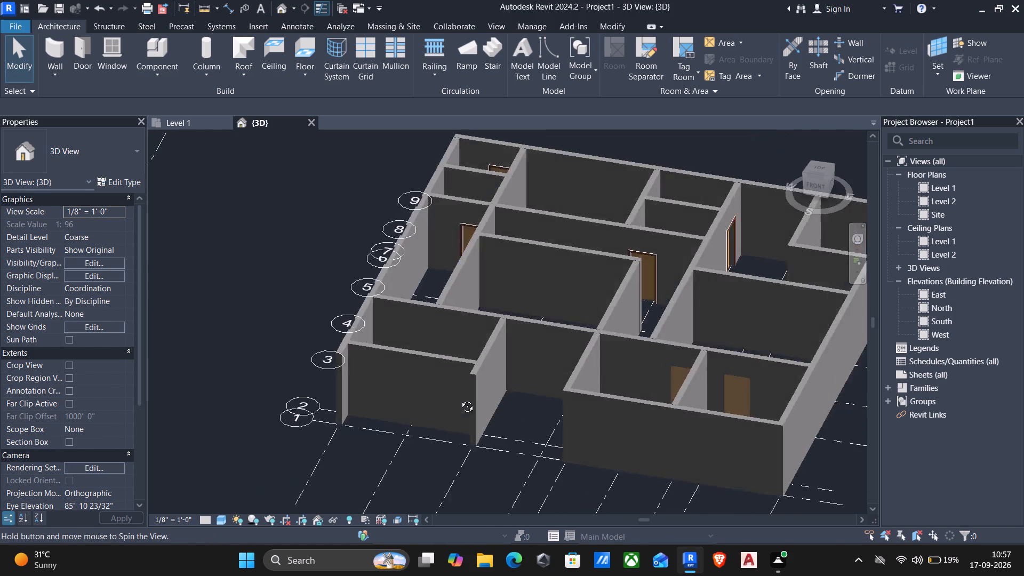
{"action": "middle_click_drag", "start_coordinate": [459, 398], "coordinate": [572, 386], "text": "shift"}
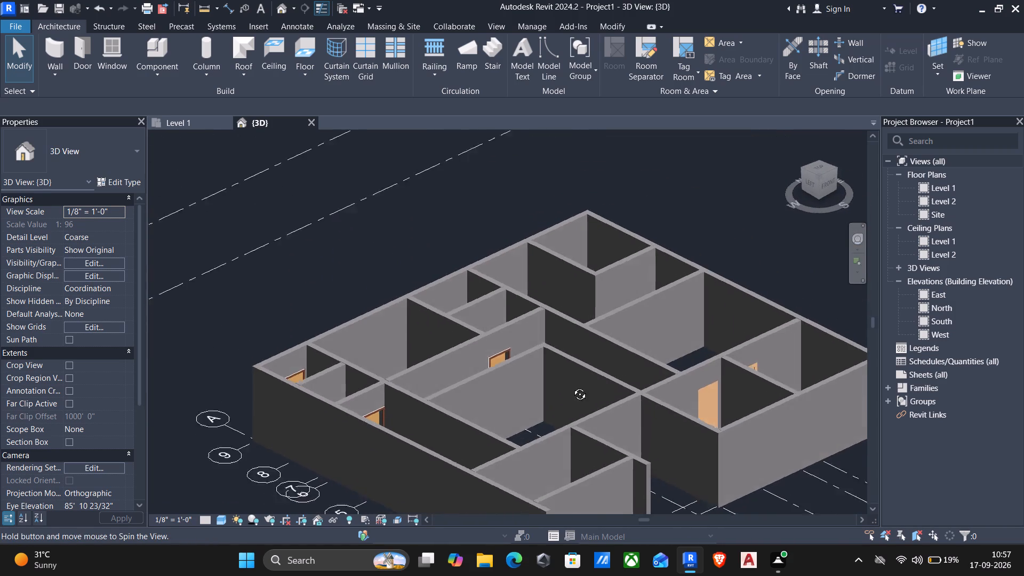
{"action": "middle_click_drag", "start_coordinate": [572, 386], "coordinate": [381, 365], "text": "shift"}
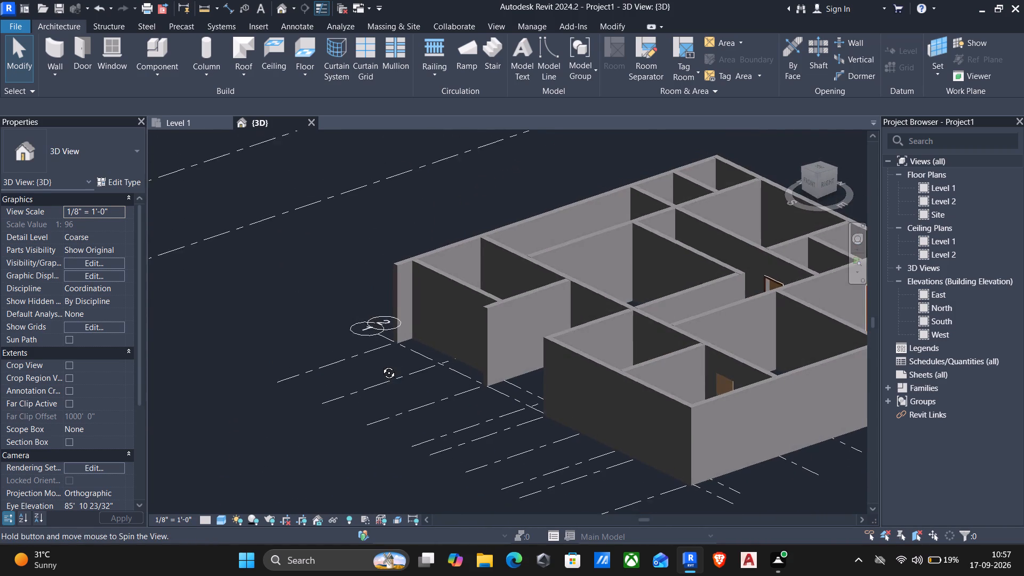
{"action": "middle_click_drag", "start_coordinate": [381, 365], "coordinate": [578, 314], "text": "shift"}
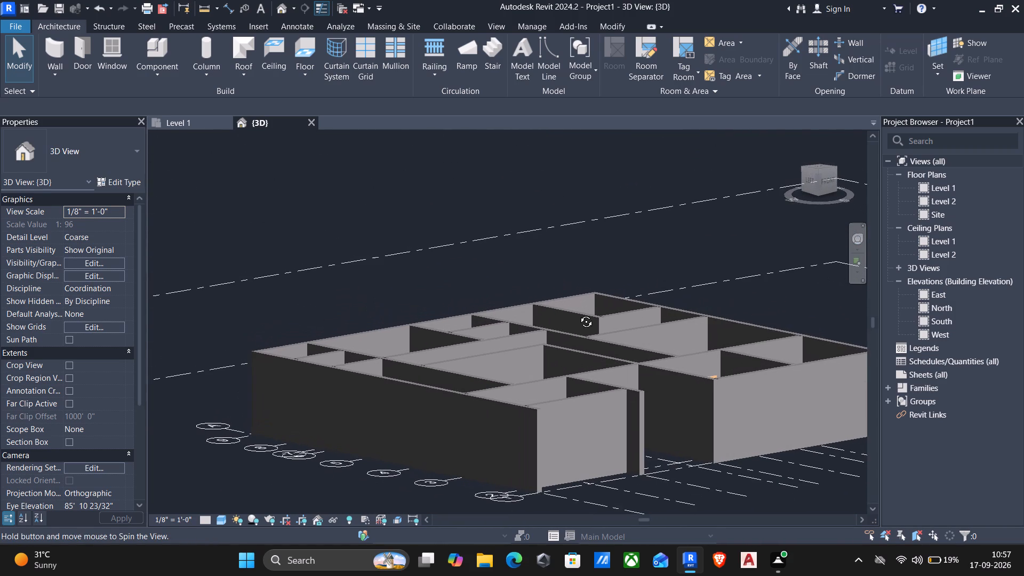
{"action": "middle_click_drag", "start_coordinate": [578, 314], "coordinate": [613, 309], "text": "shift"}
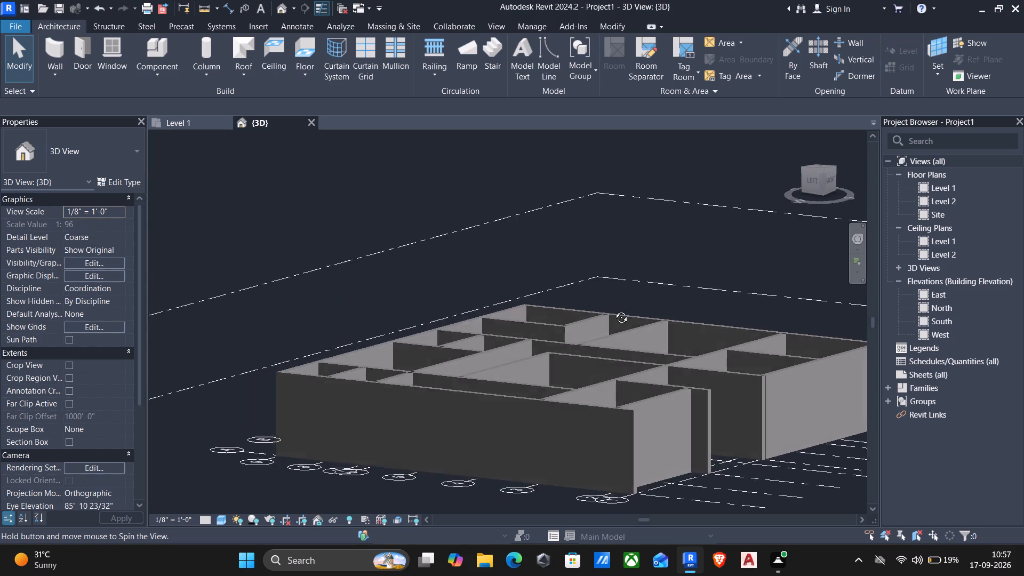
{"action": "middle_click_drag", "start_coordinate": [613, 309], "coordinate": [625, 309], "text": "shift"}
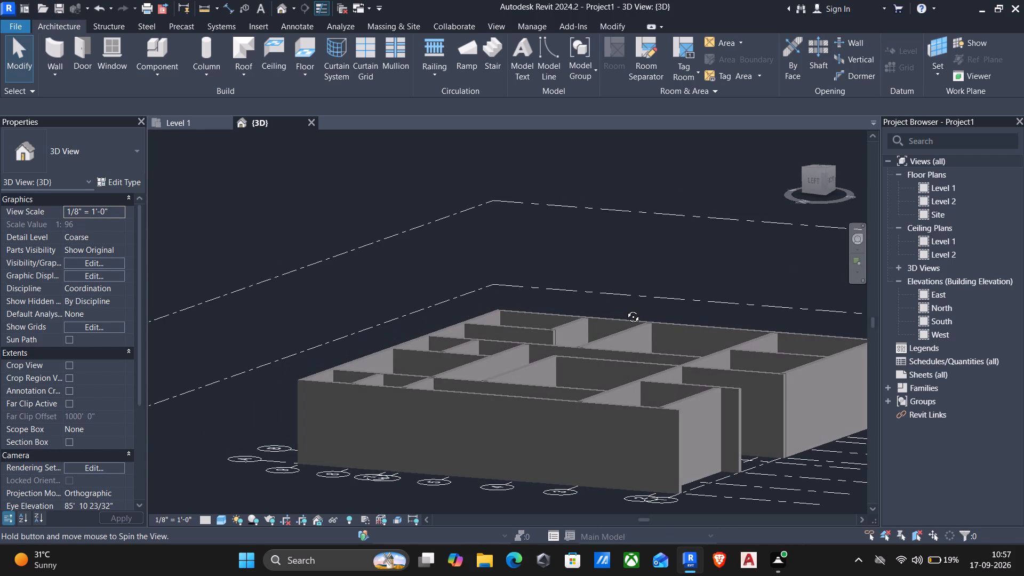
{"action": "middle_click_drag", "start_coordinate": [625, 309], "coordinate": [604, 314], "text": "shift"}
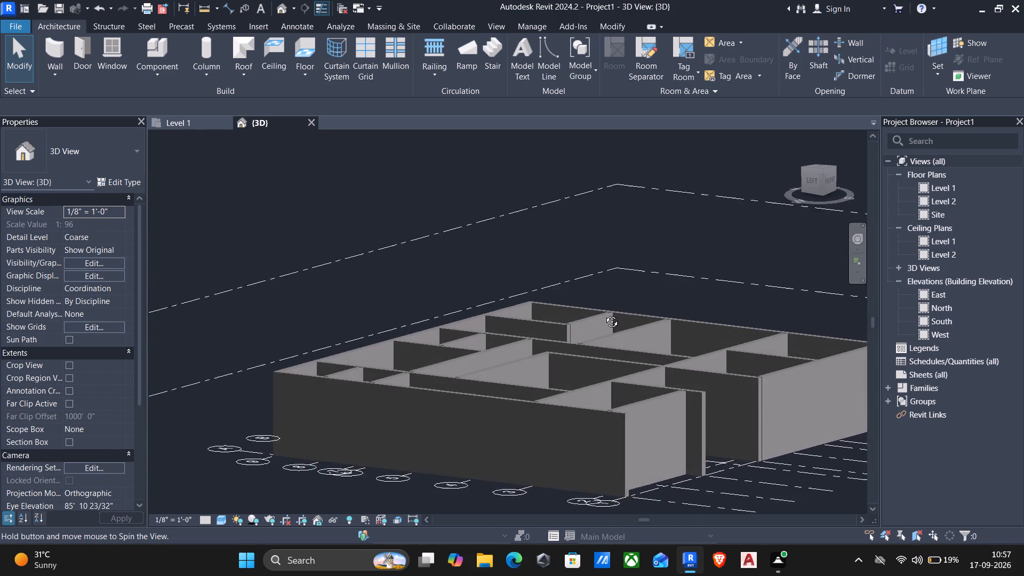
{"action": "middle_click_drag", "start_coordinate": [604, 314], "coordinate": [455, 356], "text": "shift"}
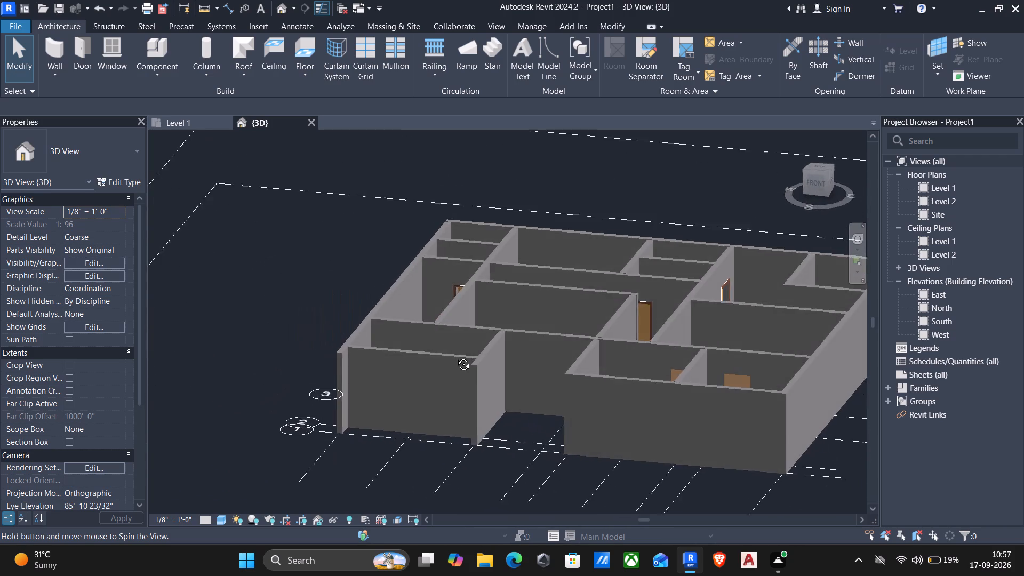
{"action": "middle_click_drag", "start_coordinate": [455, 356], "coordinate": [711, 417], "text": "shift"}
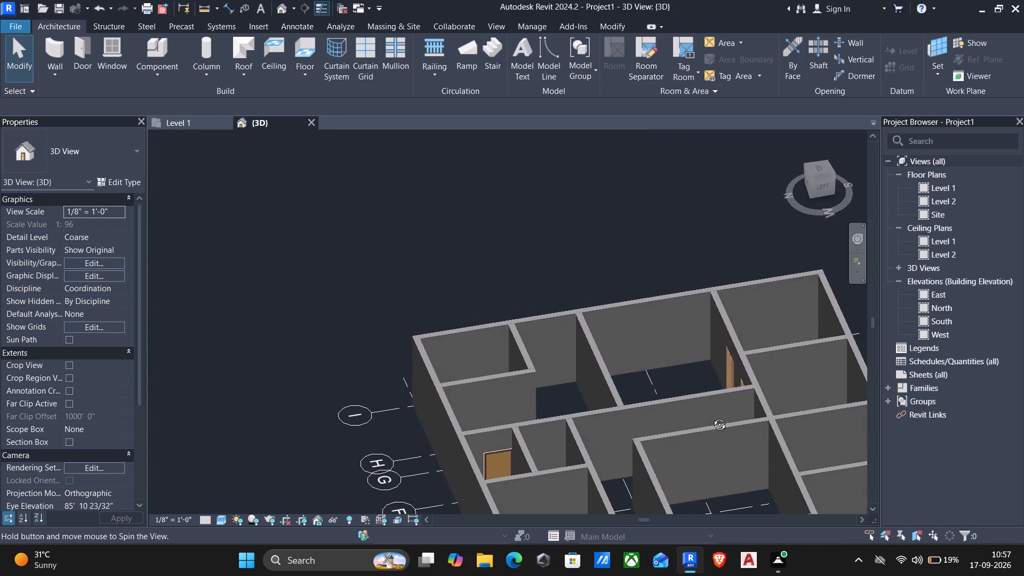
{"action": "middle_click_drag", "start_coordinate": [711, 417], "coordinate": [456, 381], "text": "shift"}
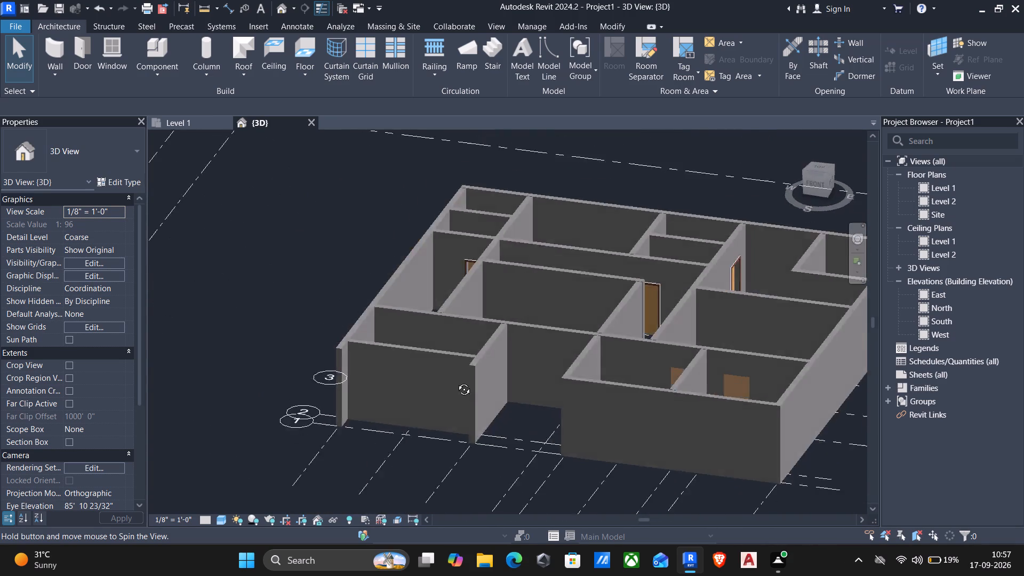
{"action": "middle_click_drag", "start_coordinate": [456, 381], "coordinate": [460, 397], "text": "shift"}
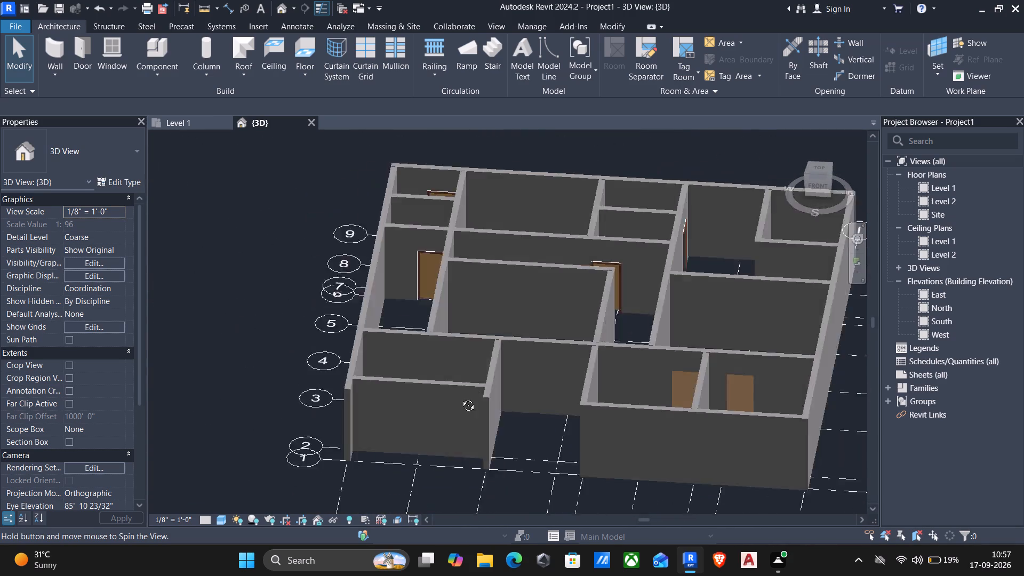
{"action": "middle_click_drag", "start_coordinate": [460, 397], "coordinate": [416, 423], "text": "shift"}
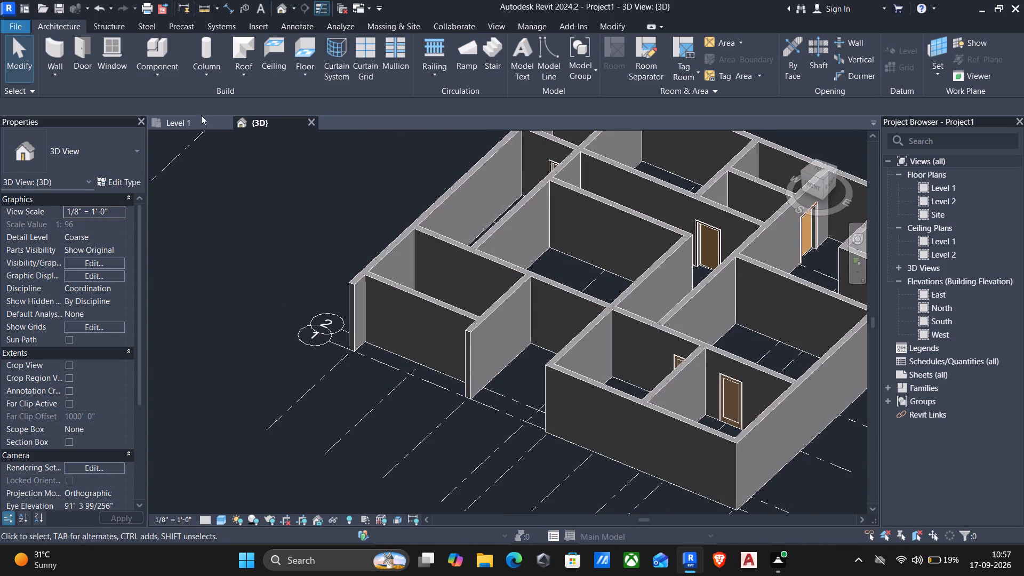
Return to the Level 1 floor plan and review the door layout across the whole building.
{"action": "left_click", "coordinate": [183, 124]}
{"action": "scroll", "coordinate": [484, 272], "scroll_direction": "down", "scroll_amount": 2}
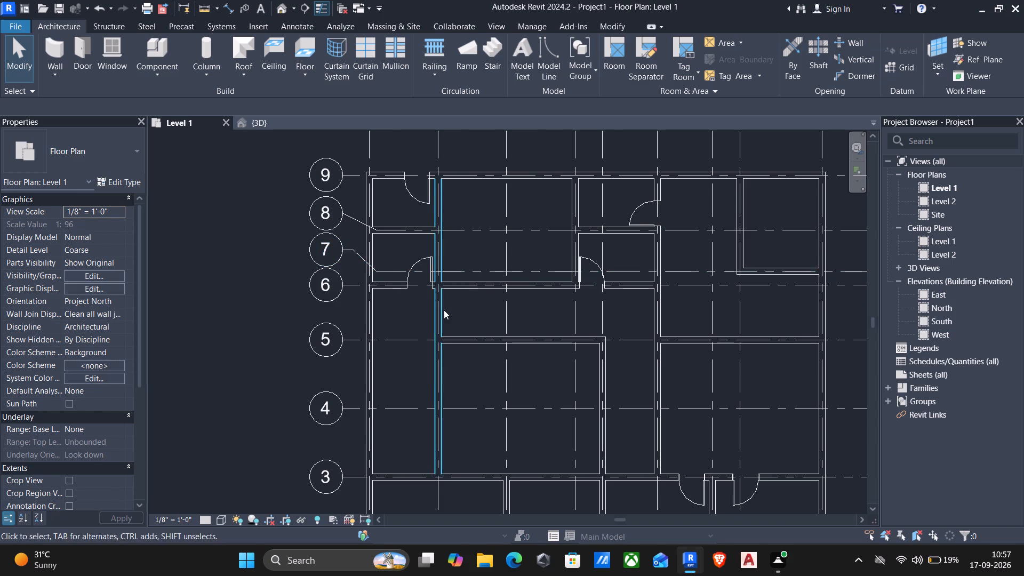
{"action": "scroll", "coordinate": [447, 331], "scroll_direction": "down", "scroll_amount": 2}
{"action": "middle_click_drag", "start_coordinate": [483, 363], "coordinate": [415, 369]}
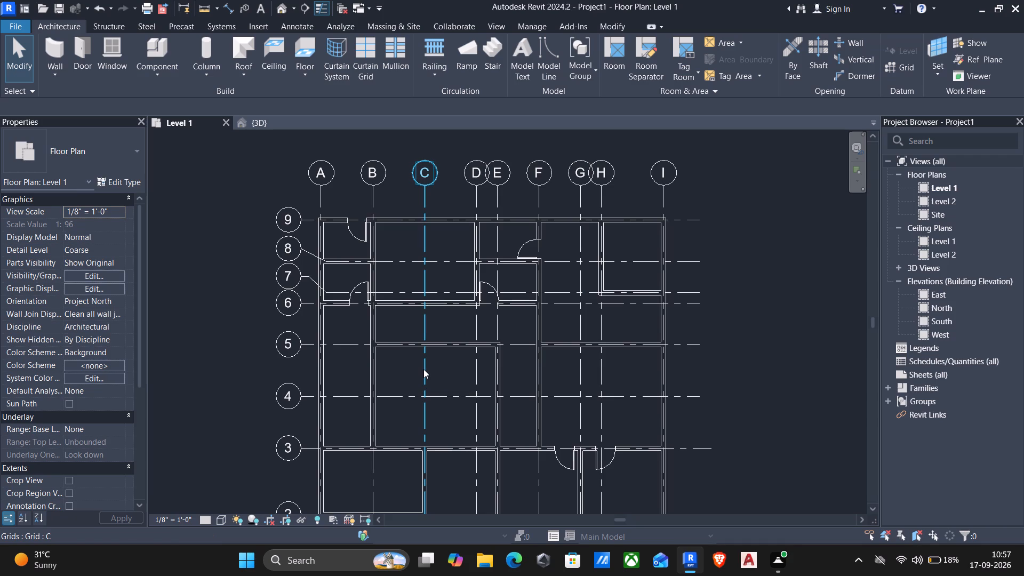
{"action": "scroll", "coordinate": [464, 348], "scroll_direction": "down", "scroll_amount": 2}
{"action": "middle_click_drag", "start_coordinate": [503, 379], "coordinate": [634, 327]}
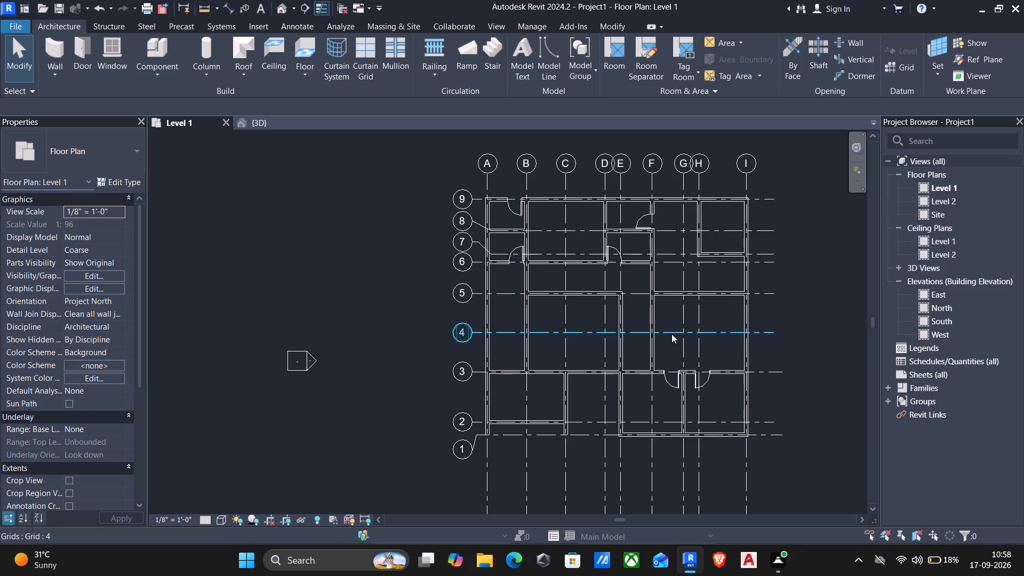
{"action": "middle_click_drag", "start_coordinate": [655, 338], "coordinate": [601, 350]}
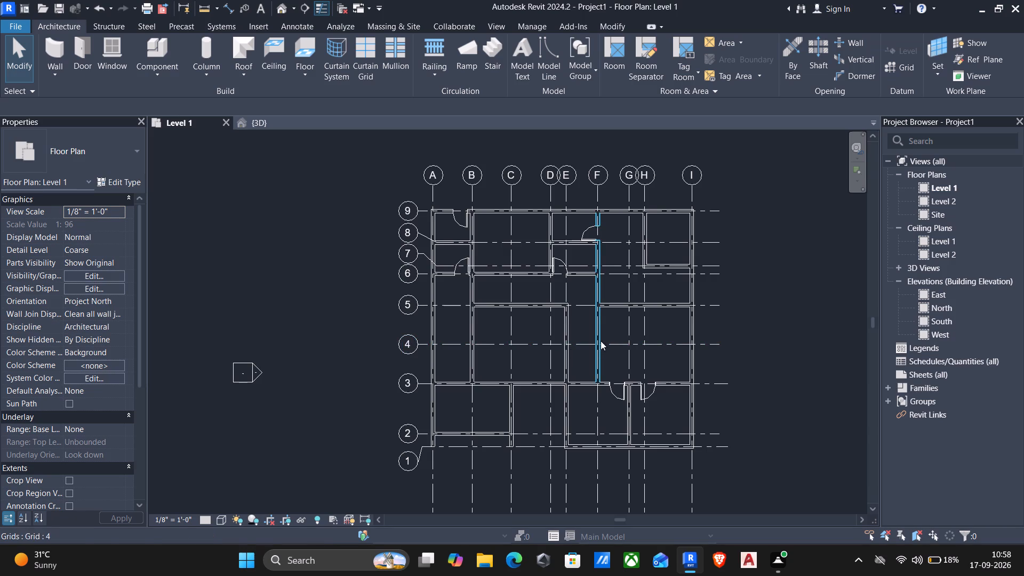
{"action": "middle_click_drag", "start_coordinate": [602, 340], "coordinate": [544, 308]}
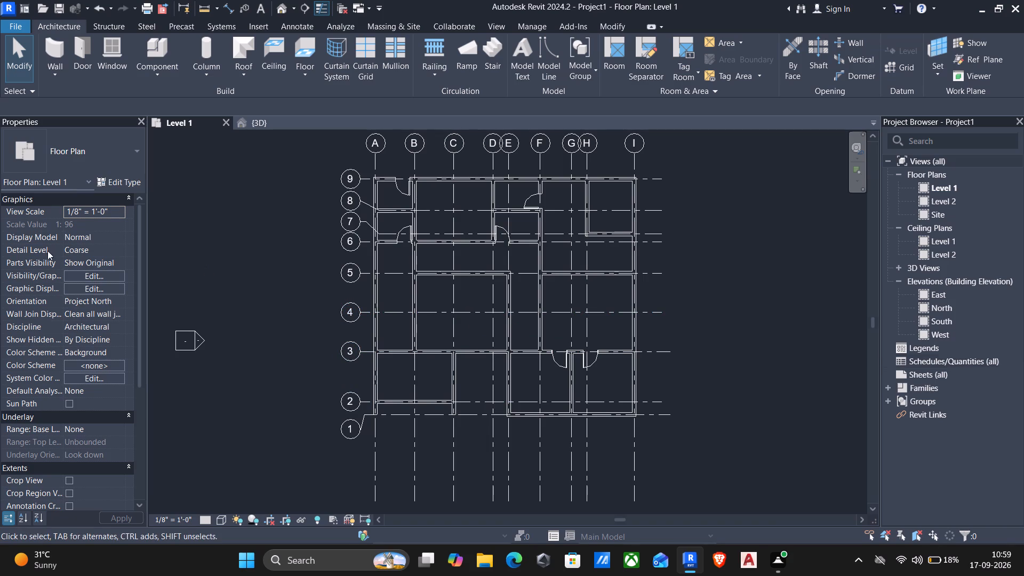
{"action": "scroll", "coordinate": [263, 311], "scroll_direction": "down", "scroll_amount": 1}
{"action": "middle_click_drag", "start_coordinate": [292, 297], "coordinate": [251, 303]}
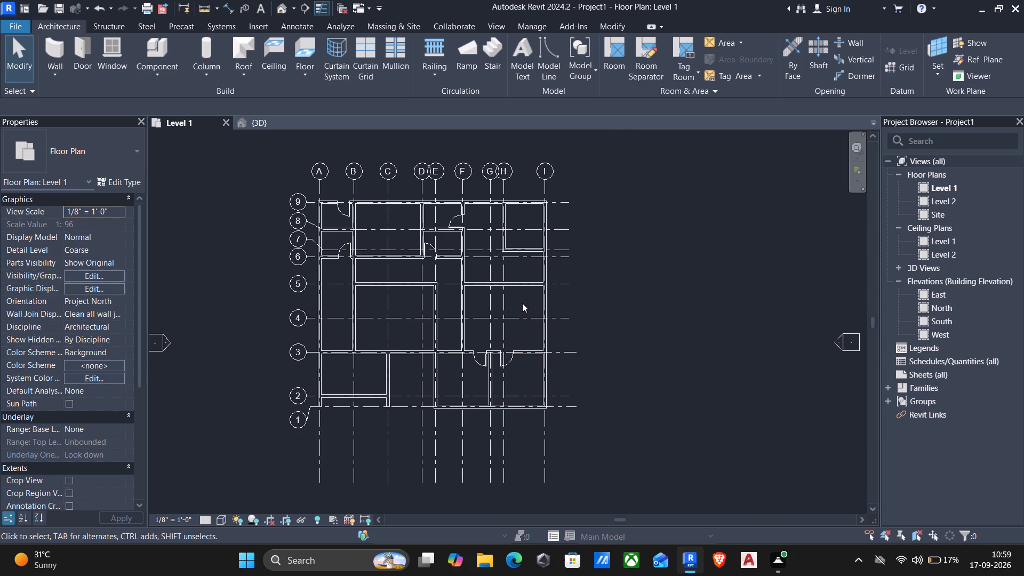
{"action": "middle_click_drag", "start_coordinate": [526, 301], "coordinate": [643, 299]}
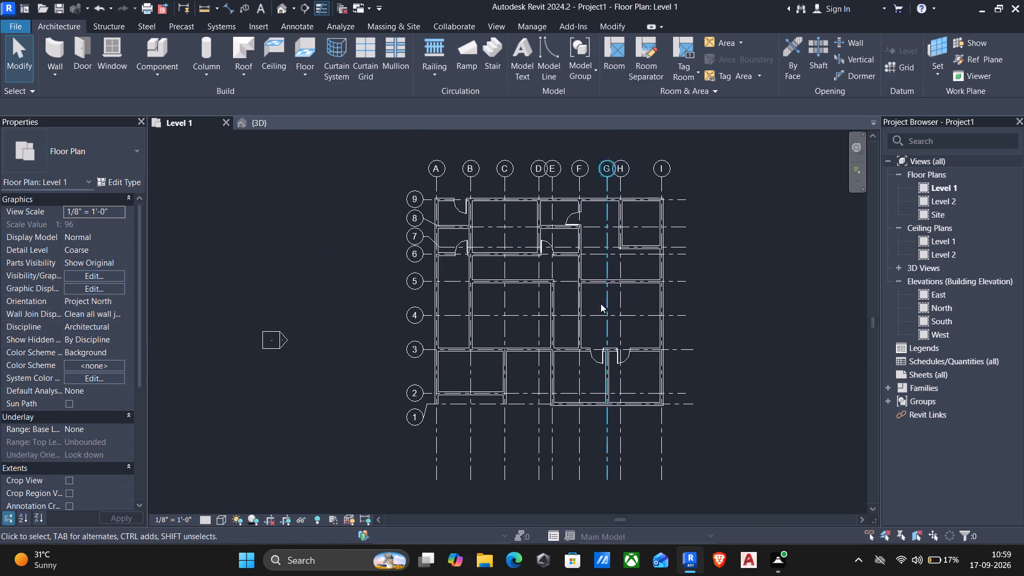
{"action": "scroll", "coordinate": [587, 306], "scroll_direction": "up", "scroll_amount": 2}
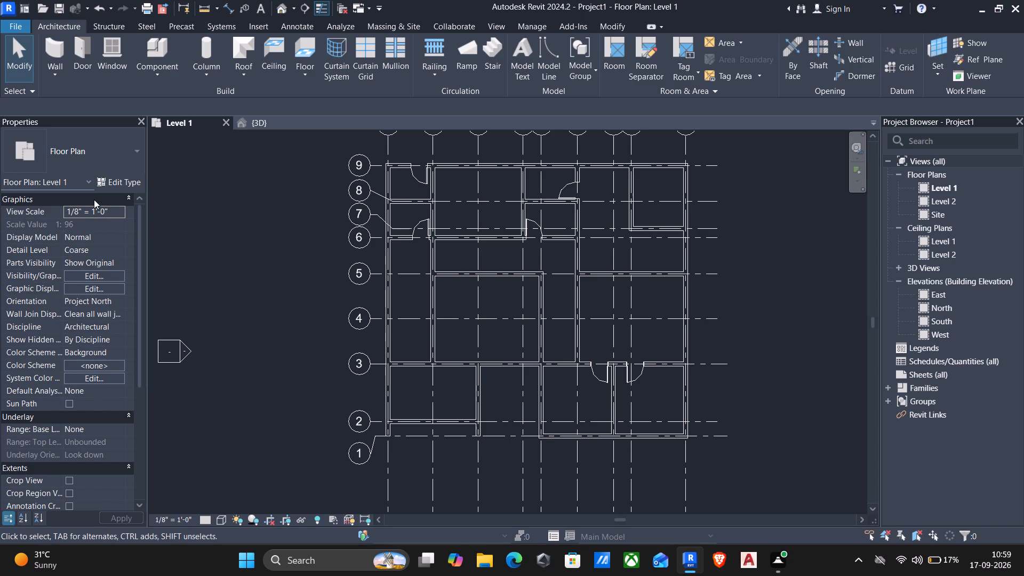
Start door placement, open family loading, and examine the previews of the Residential exterior, garage and interior door families.
{"action": "type", "text": "DR"}
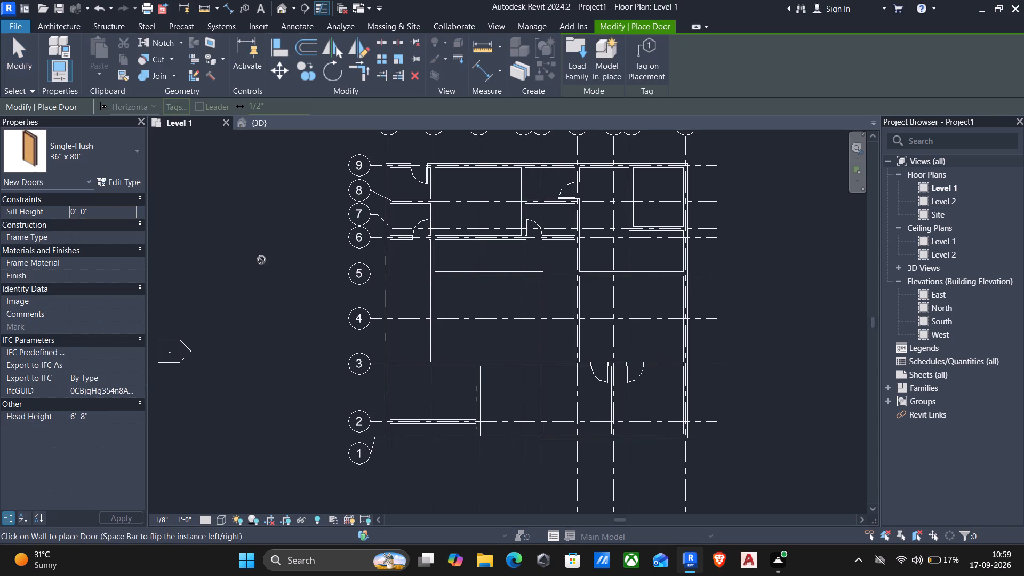
{"action": "left_click", "coordinate": [578, 42]}
{"action": "left_click", "coordinate": [437, 209]}
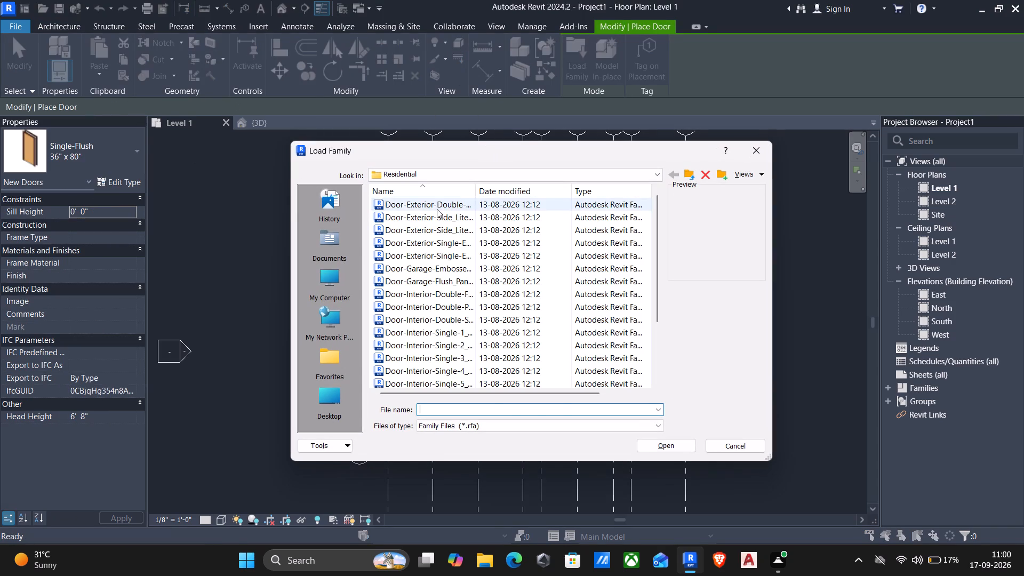
{"action": "key", "text": "Down"}
{"action": "key", "text": "Down"}
{"action": "key", "text": "Down"}
{"action": "key", "text": "Down"}
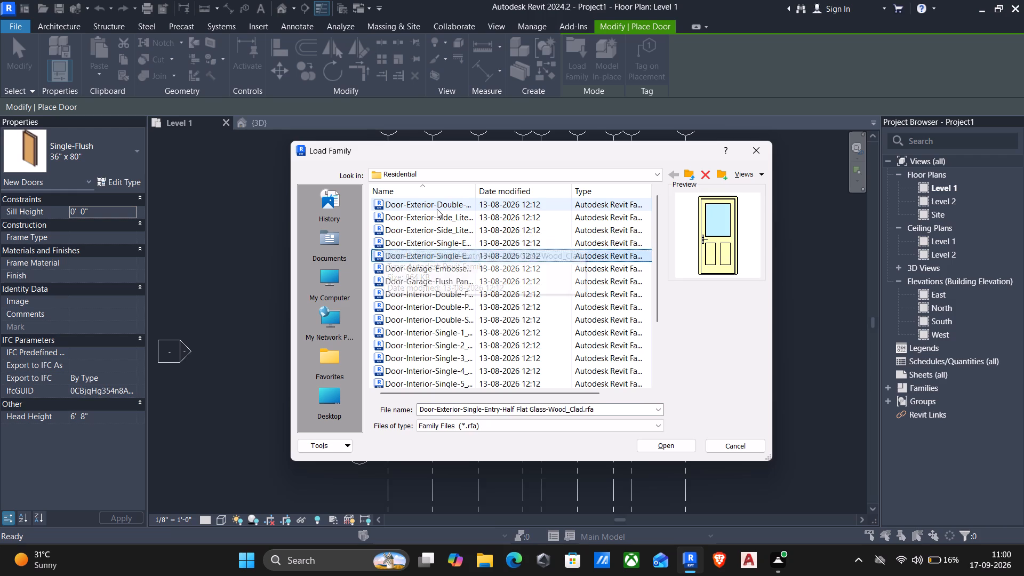
{"action": "key", "text": "Down"}
{"action": "key", "text": "Down"}
{"action": "key", "text": "Down"}
{"action": "key", "text": "Down"}
{"action": "key", "text": "Down"}
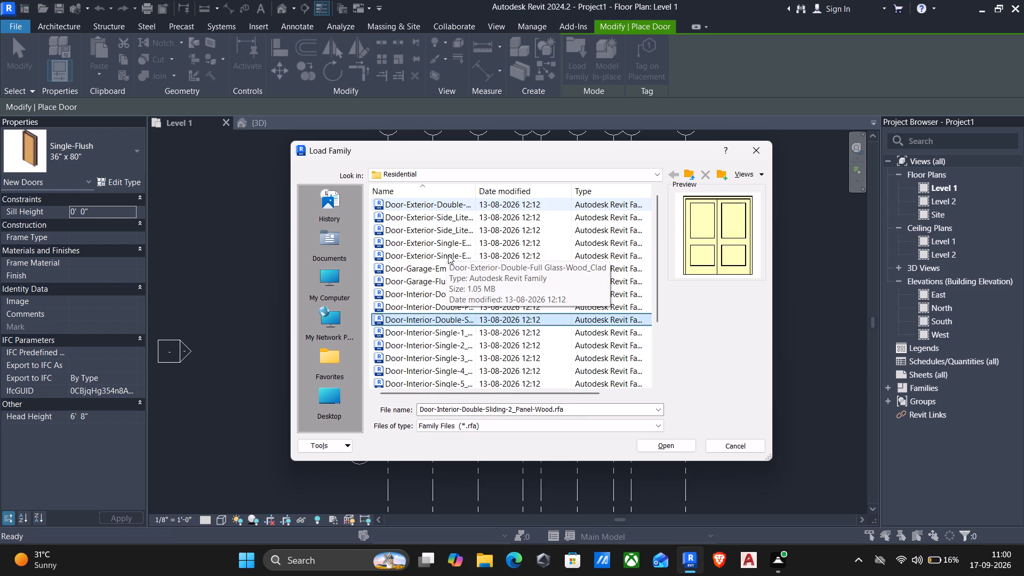
{"action": "key", "text": "Down"}
{"action": "key", "text": "Down"}
{"action": "key", "text": "Down"}
{"action": "scroll", "coordinate": [434, 268], "scroll_direction": "up", "scroll_amount": 4}
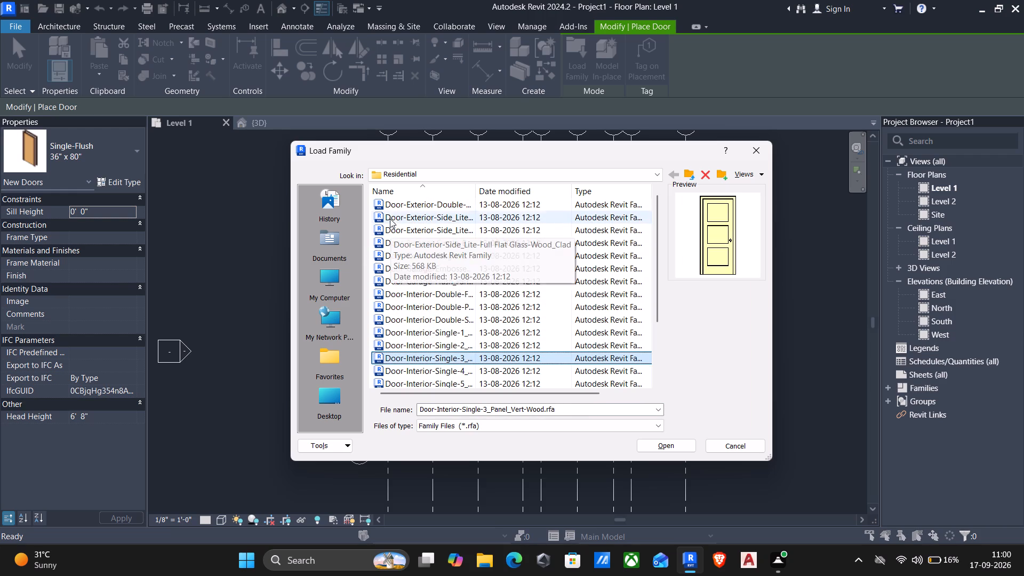
Load the 68" x 84" type of the Door-Double-Sliding family from the Doors library folder.
{"action": "left_click", "coordinate": [691, 173]}
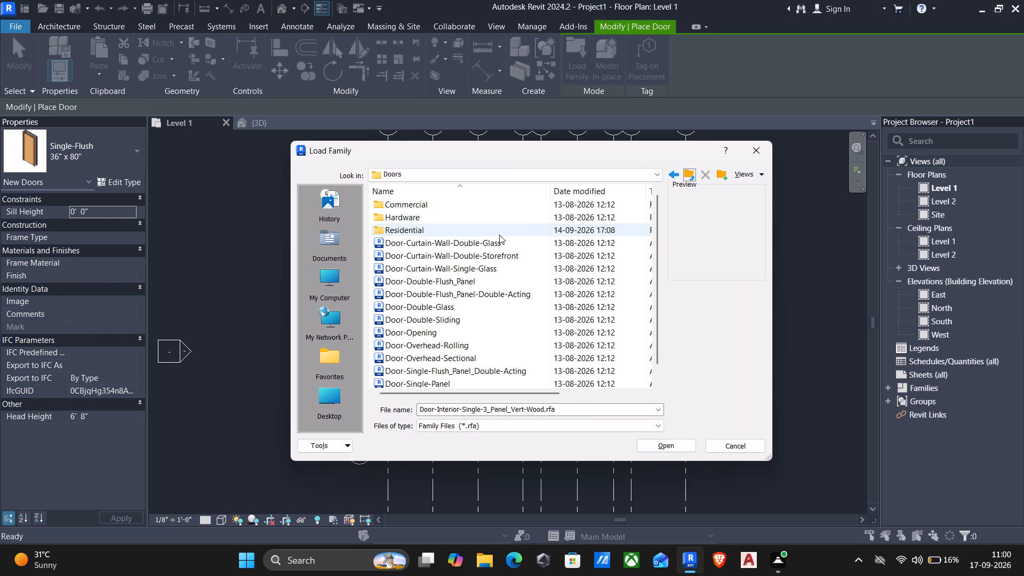
{"action": "left_click", "coordinate": [465, 246]}
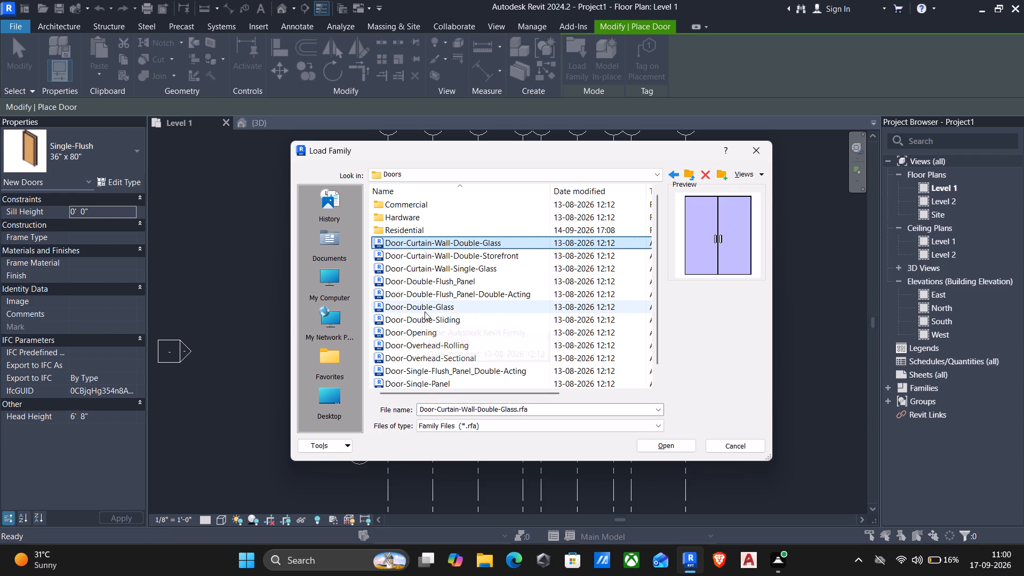
{"action": "scroll", "coordinate": [426, 369], "scroll_direction": "down", "scroll_amount": 2}
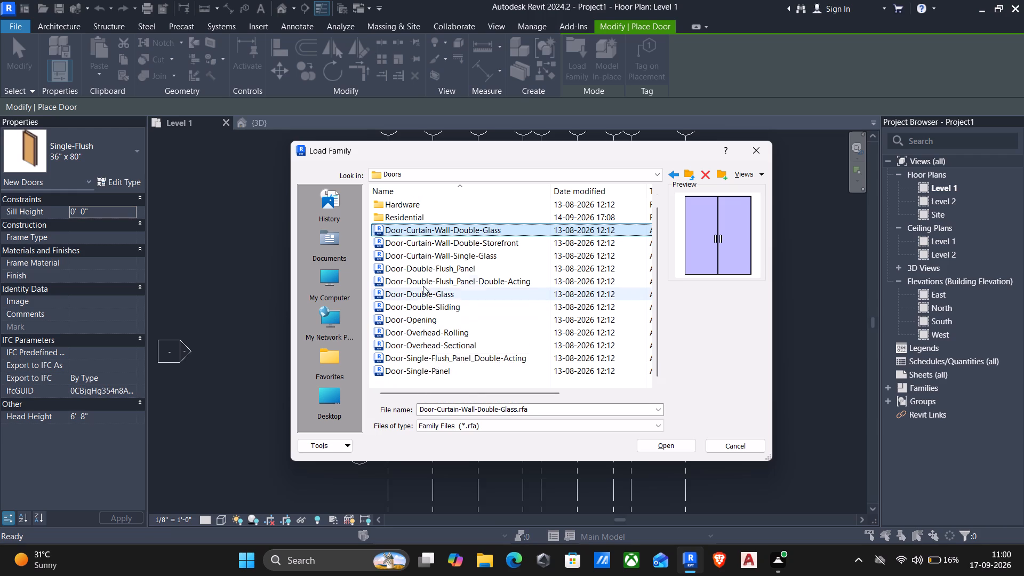
{"action": "scroll", "coordinate": [418, 275], "scroll_direction": "up", "scroll_amount": 4}
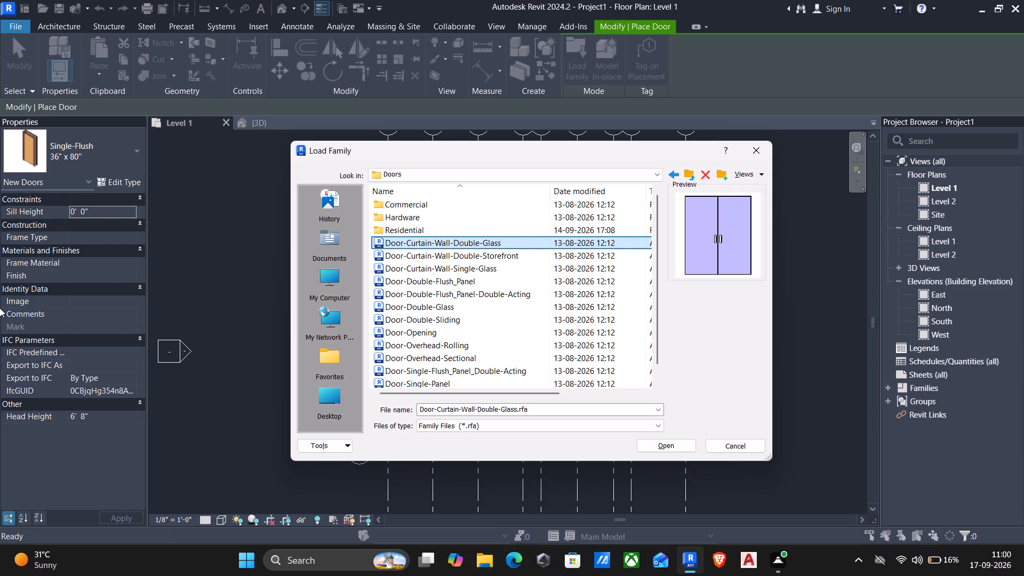
{"action": "left_click", "coordinate": [439, 321]}
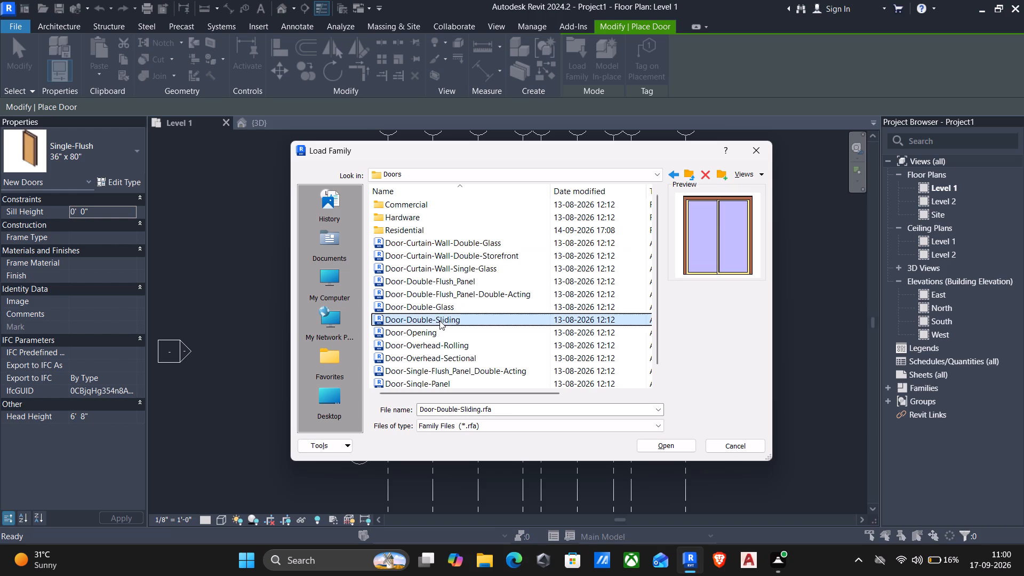
{"action": "left_click", "coordinate": [662, 443]}
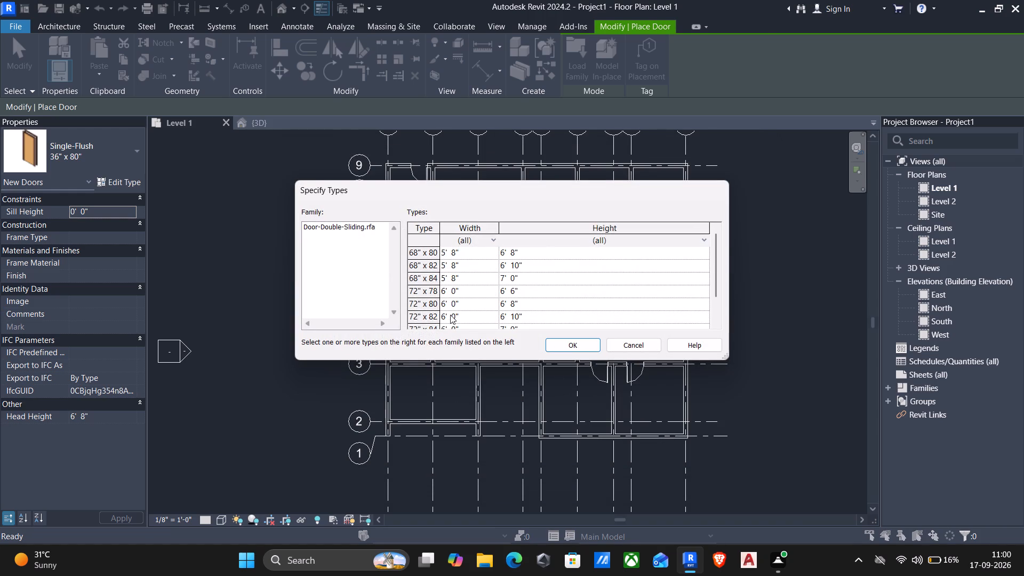
{"action": "scroll", "coordinate": [473, 280], "scroll_direction": "down", "scroll_amount": 6}
{"action": "scroll", "coordinate": [473, 280], "scroll_direction": "up", "scroll_amount": 9}
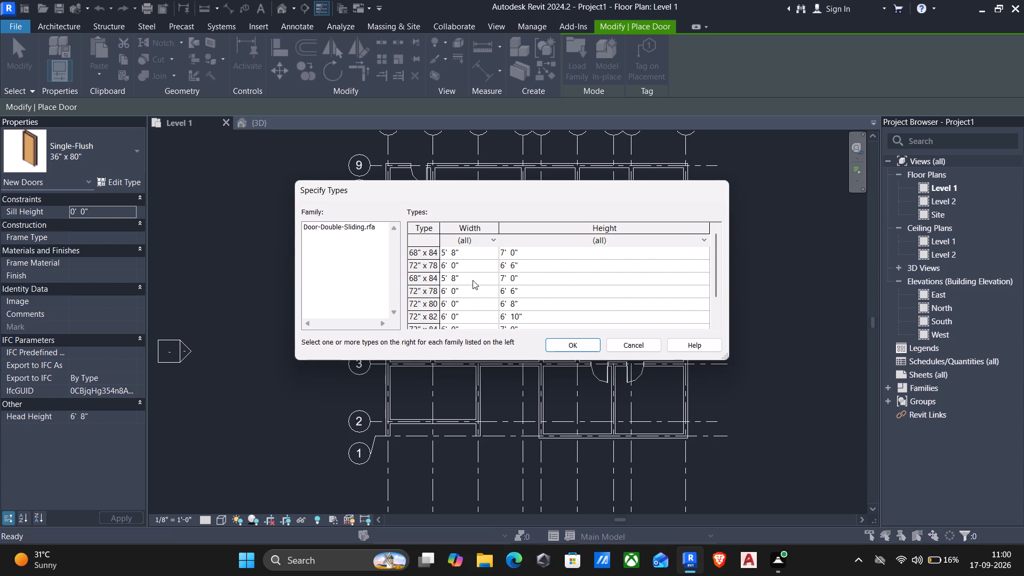
{"action": "left_click", "coordinate": [510, 276]}
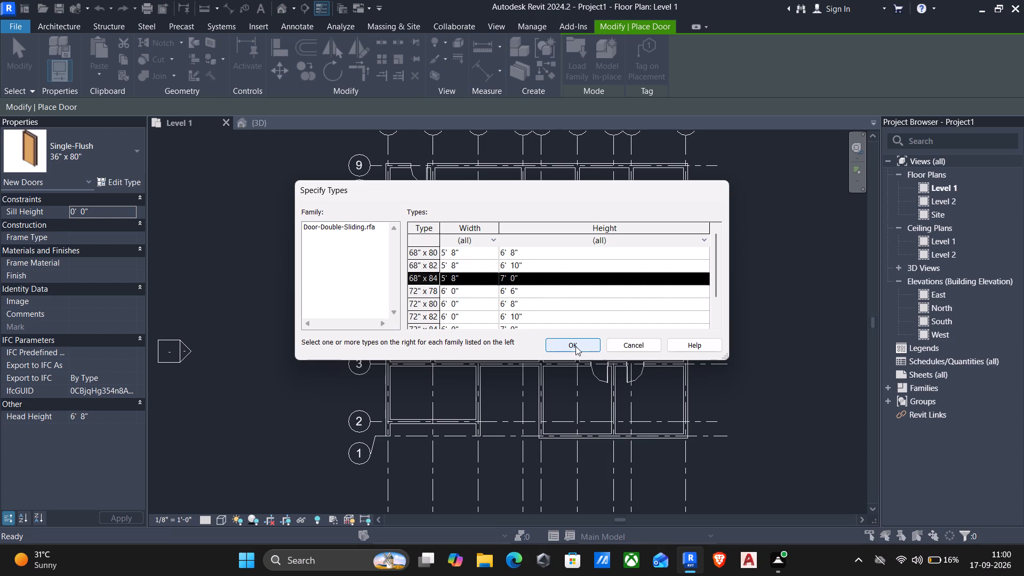
{"action": "left_click", "coordinate": [575, 346]}
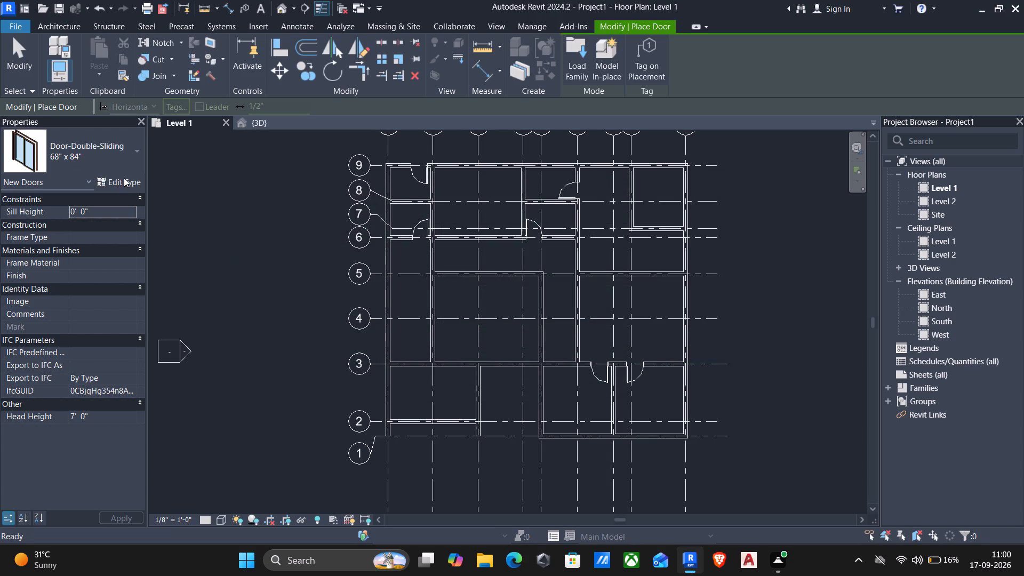
Set the Width of the Door-Double-Sliding 68" x 84" type to 5' 0".
{"action": "left_click", "coordinate": [125, 183]}
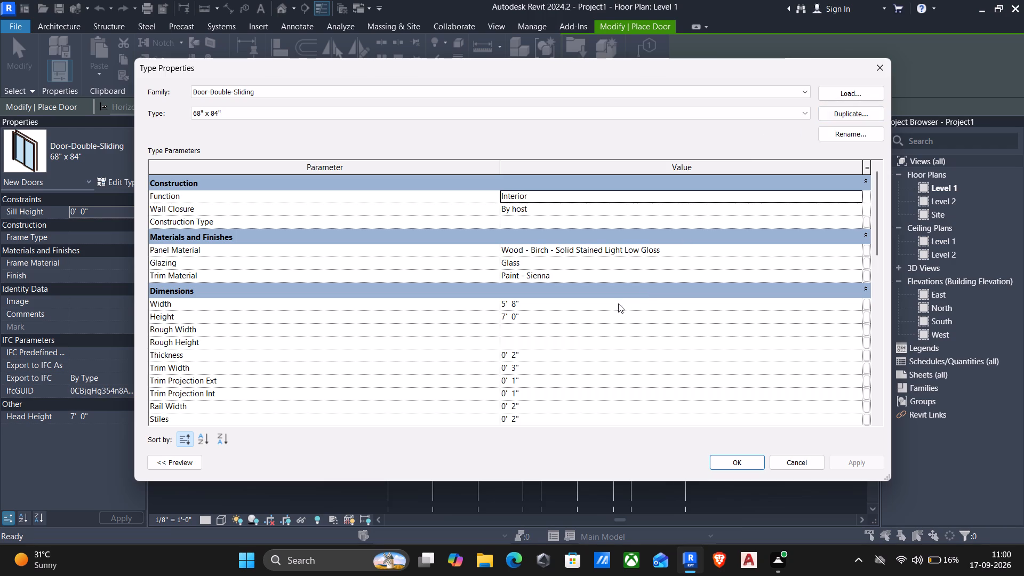
{"action": "left_click", "coordinate": [564, 302]}
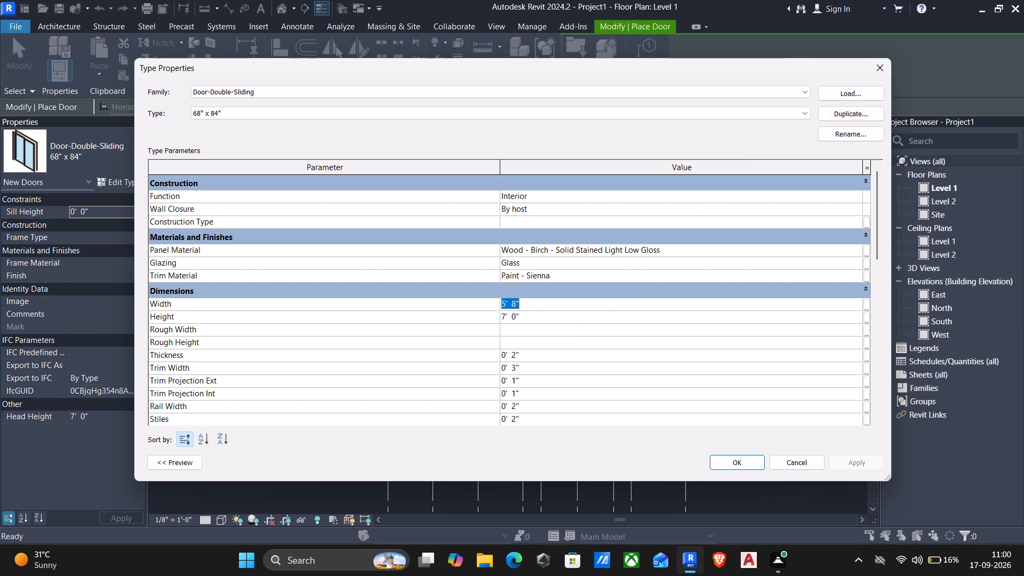
{"action": "type", "text": "5'"}
{"action": "key", "text": "Return"}
{"action": "left_click", "coordinate": [862, 460]}
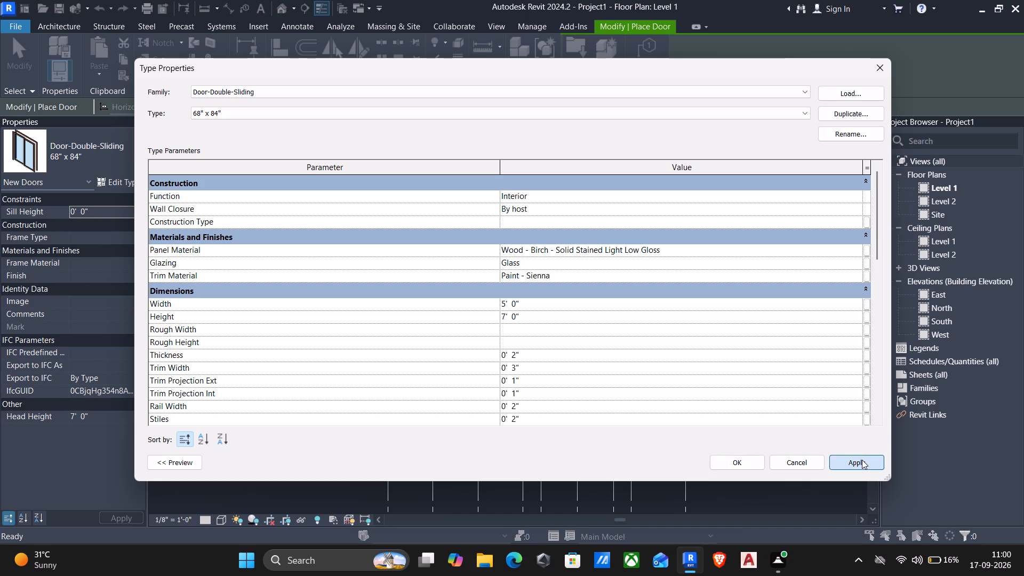
{"action": "left_click", "coordinate": [748, 465]}
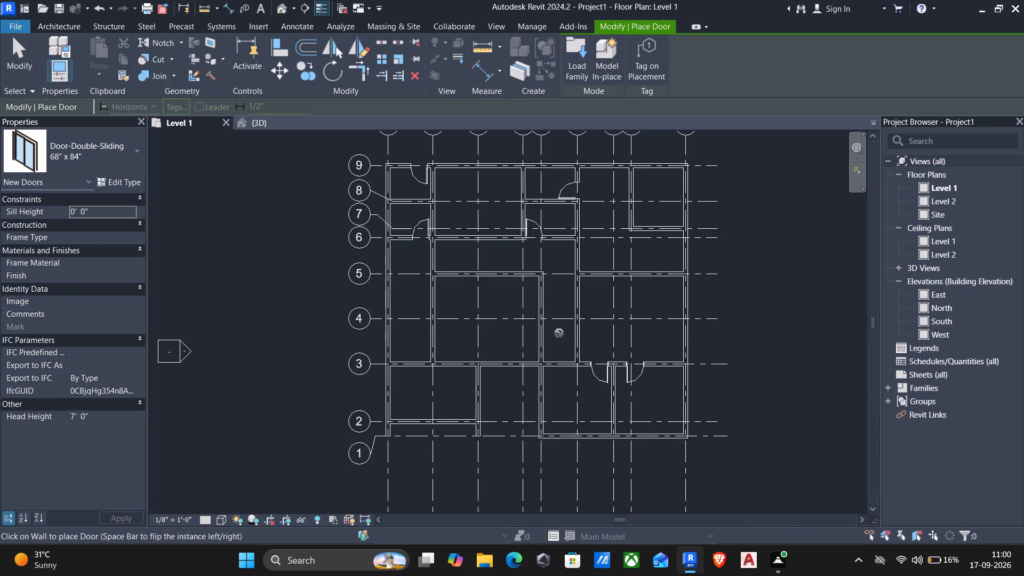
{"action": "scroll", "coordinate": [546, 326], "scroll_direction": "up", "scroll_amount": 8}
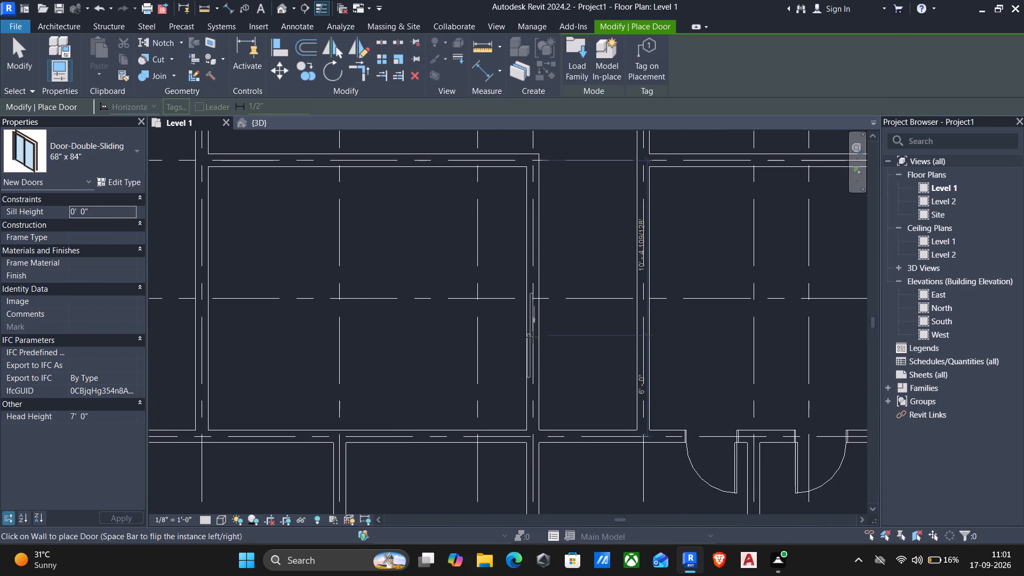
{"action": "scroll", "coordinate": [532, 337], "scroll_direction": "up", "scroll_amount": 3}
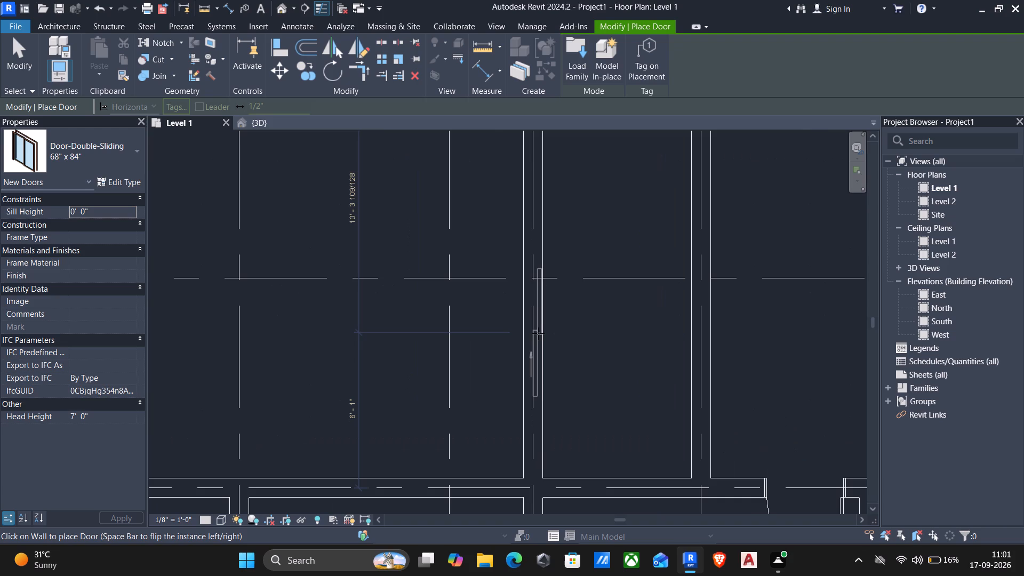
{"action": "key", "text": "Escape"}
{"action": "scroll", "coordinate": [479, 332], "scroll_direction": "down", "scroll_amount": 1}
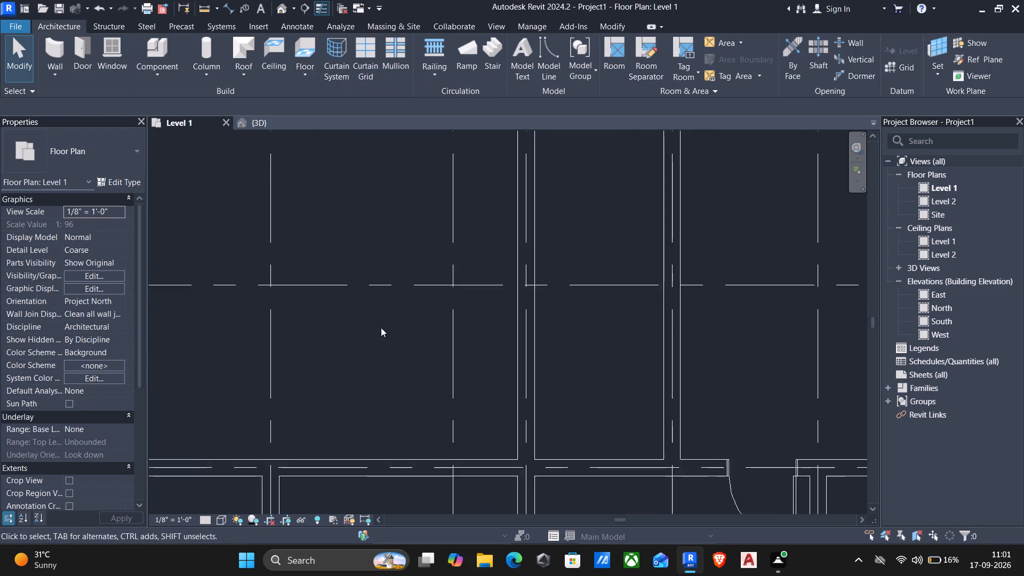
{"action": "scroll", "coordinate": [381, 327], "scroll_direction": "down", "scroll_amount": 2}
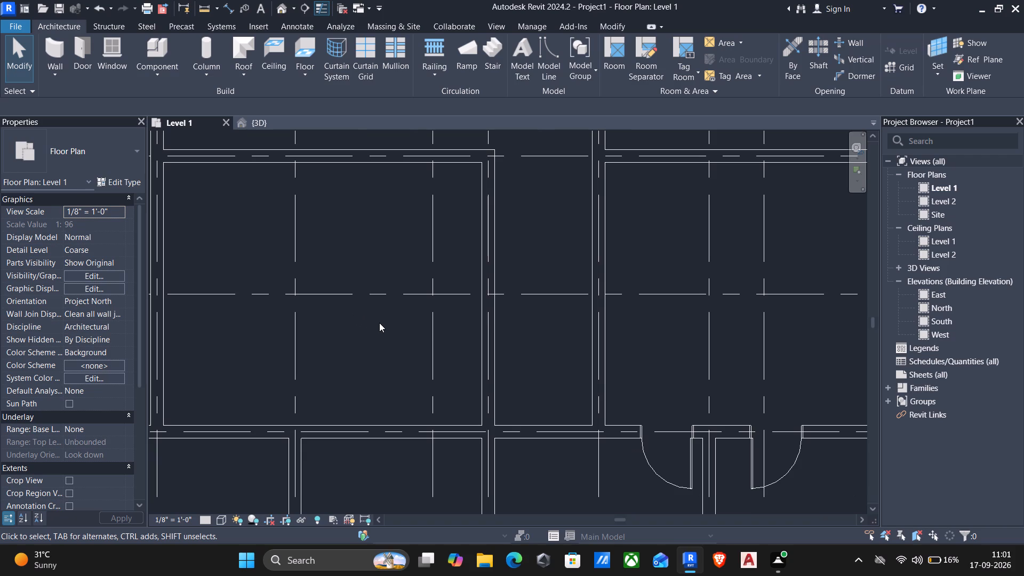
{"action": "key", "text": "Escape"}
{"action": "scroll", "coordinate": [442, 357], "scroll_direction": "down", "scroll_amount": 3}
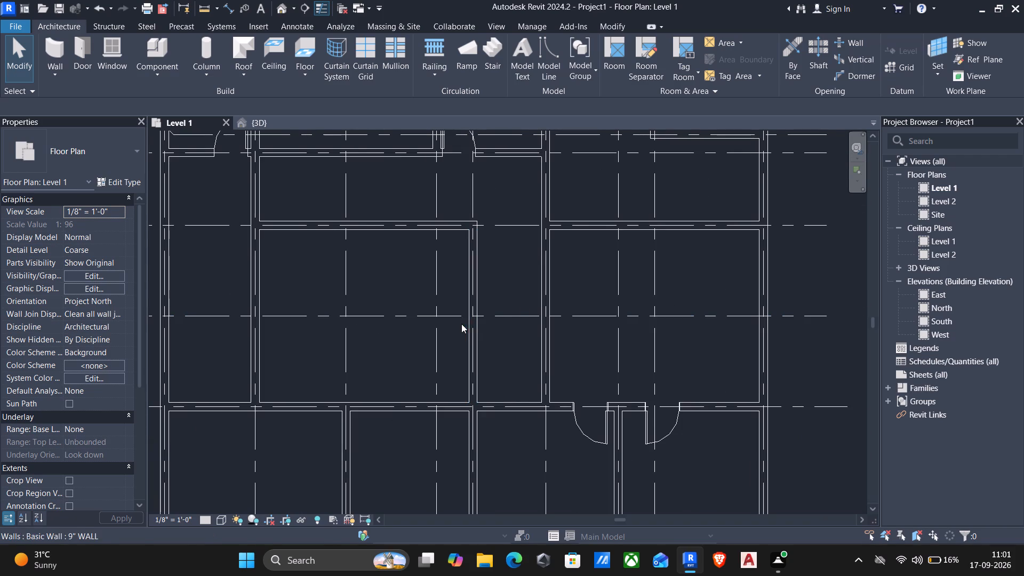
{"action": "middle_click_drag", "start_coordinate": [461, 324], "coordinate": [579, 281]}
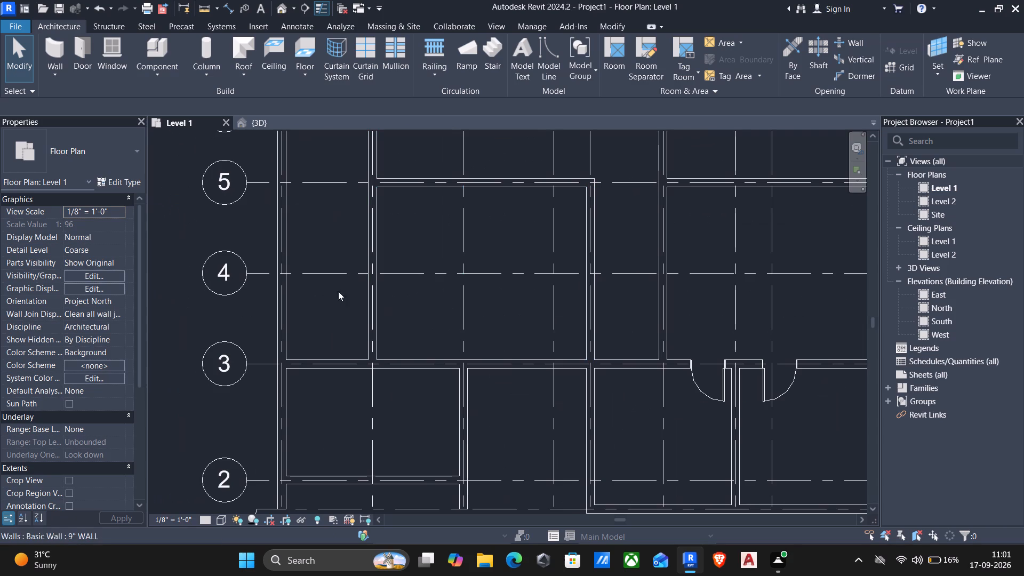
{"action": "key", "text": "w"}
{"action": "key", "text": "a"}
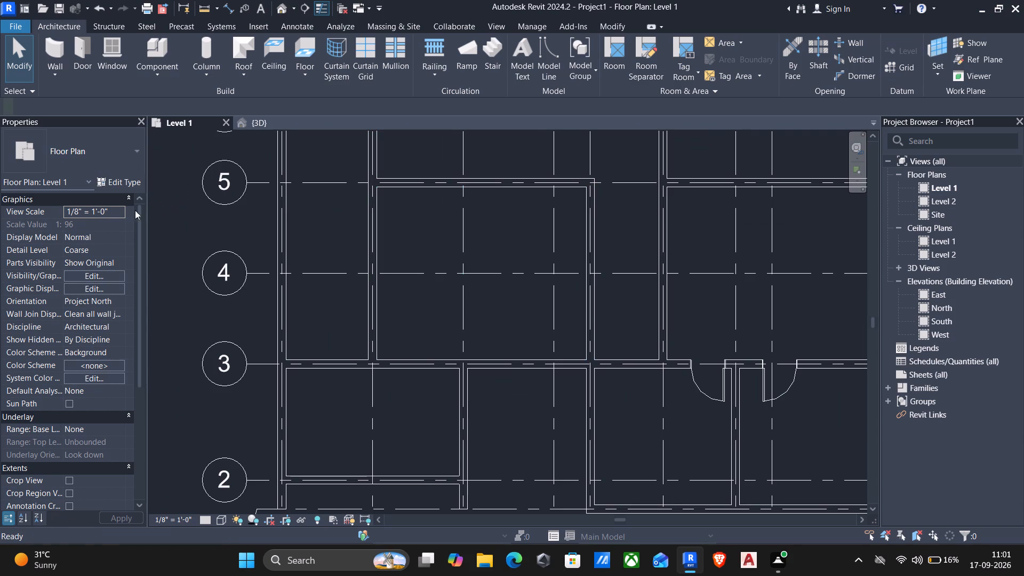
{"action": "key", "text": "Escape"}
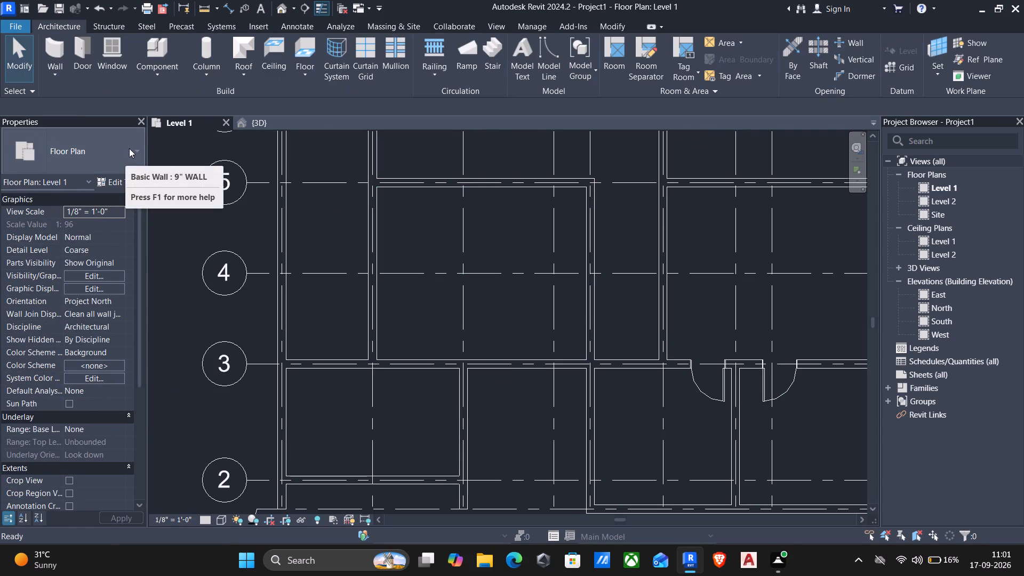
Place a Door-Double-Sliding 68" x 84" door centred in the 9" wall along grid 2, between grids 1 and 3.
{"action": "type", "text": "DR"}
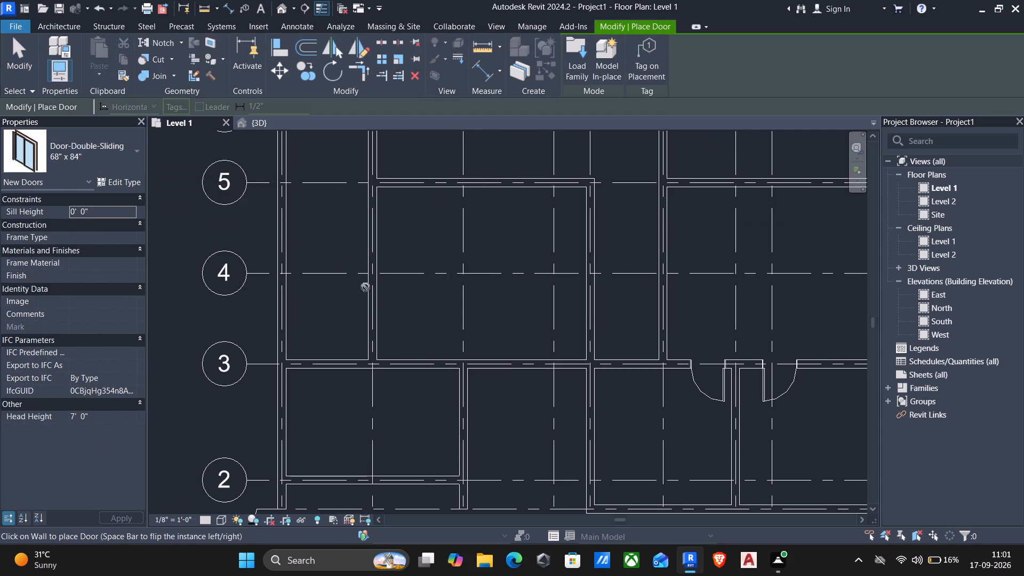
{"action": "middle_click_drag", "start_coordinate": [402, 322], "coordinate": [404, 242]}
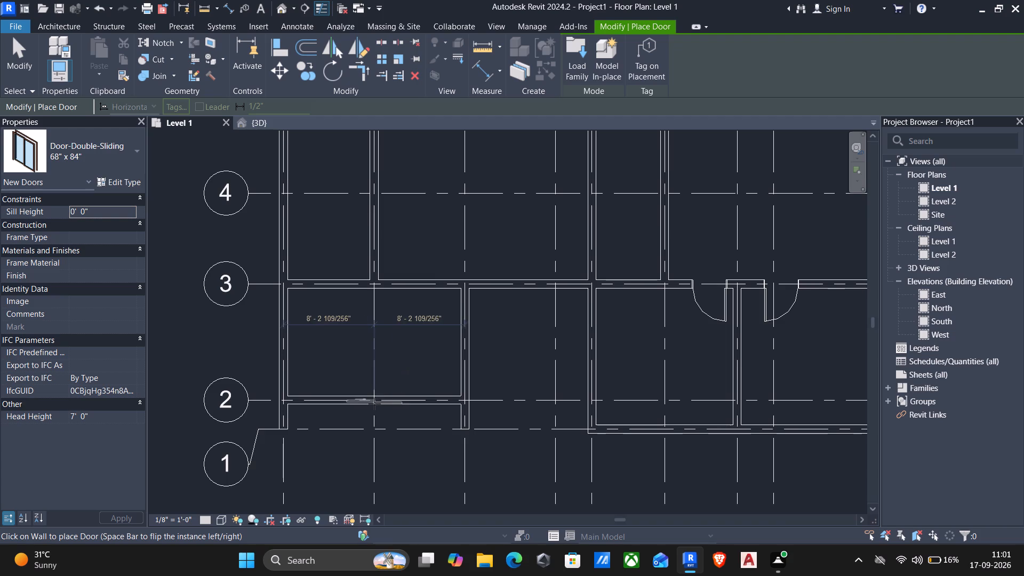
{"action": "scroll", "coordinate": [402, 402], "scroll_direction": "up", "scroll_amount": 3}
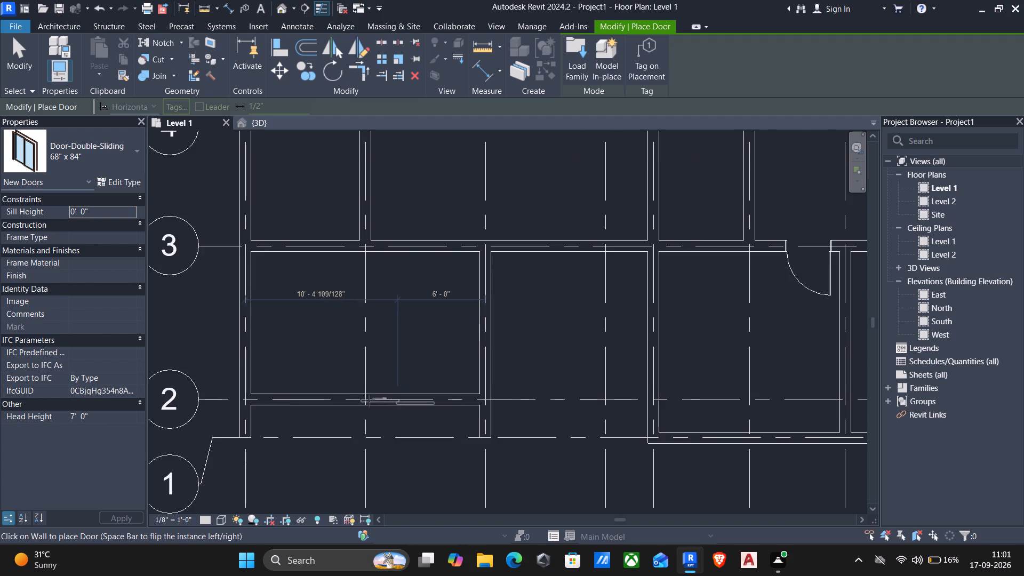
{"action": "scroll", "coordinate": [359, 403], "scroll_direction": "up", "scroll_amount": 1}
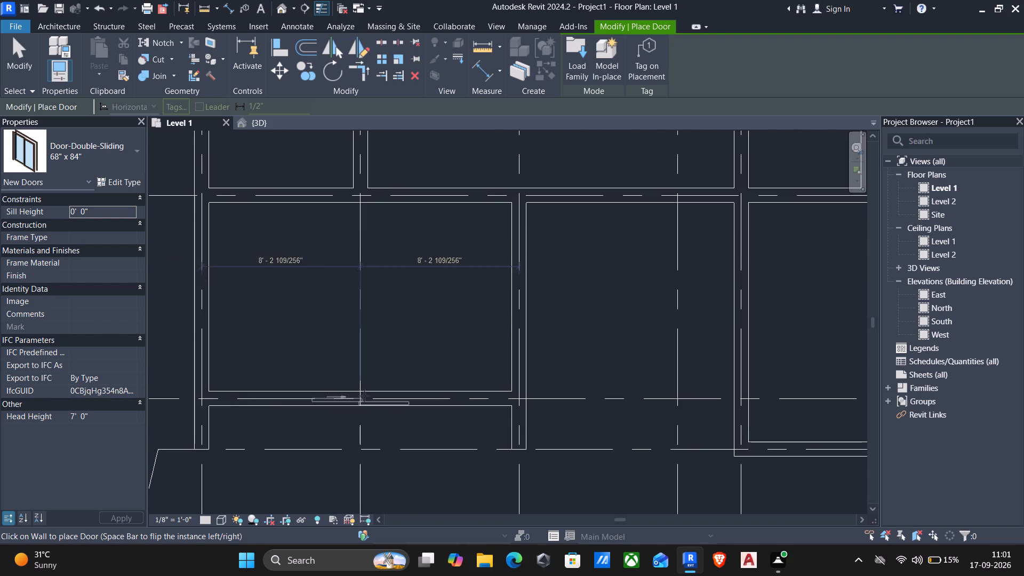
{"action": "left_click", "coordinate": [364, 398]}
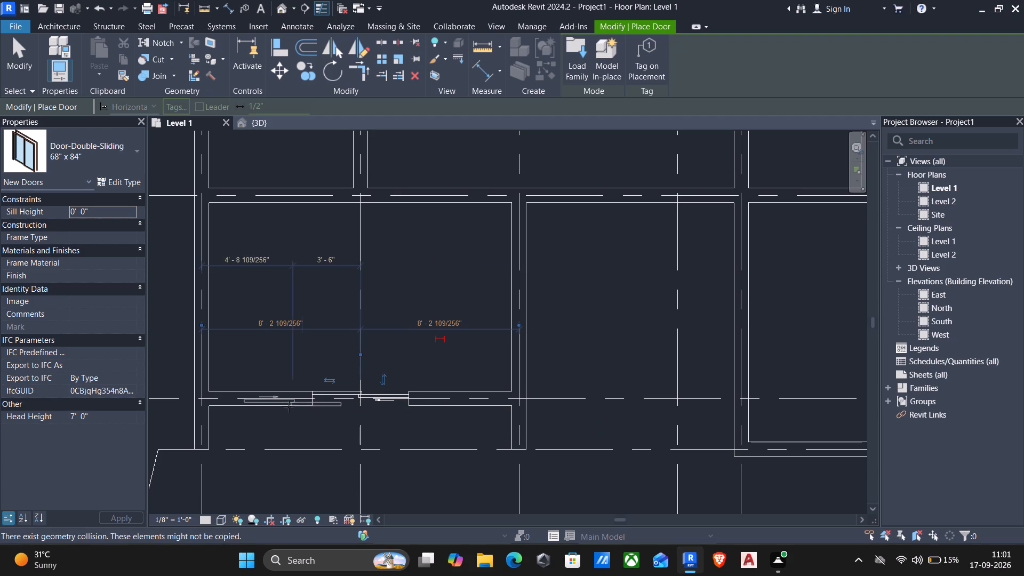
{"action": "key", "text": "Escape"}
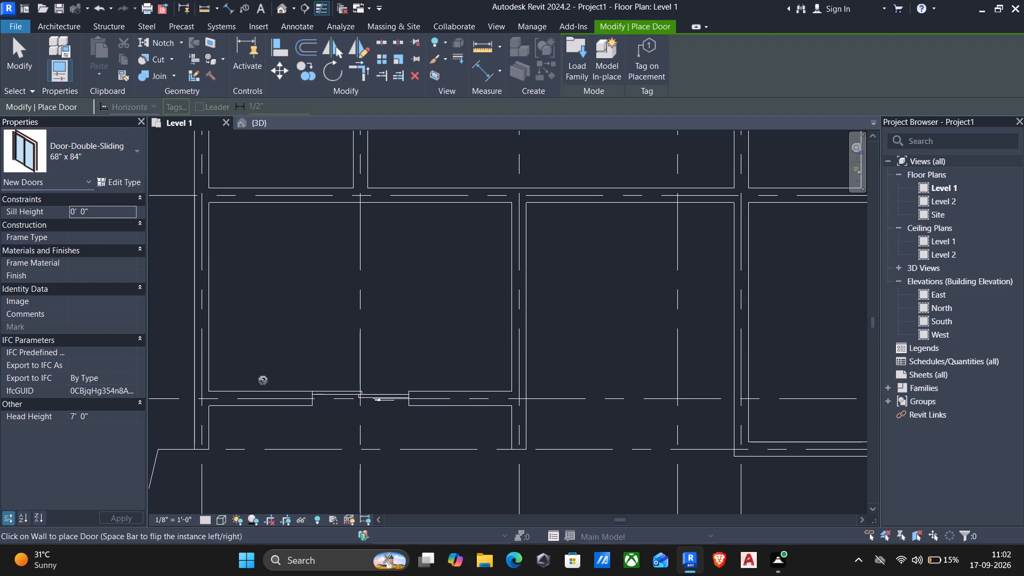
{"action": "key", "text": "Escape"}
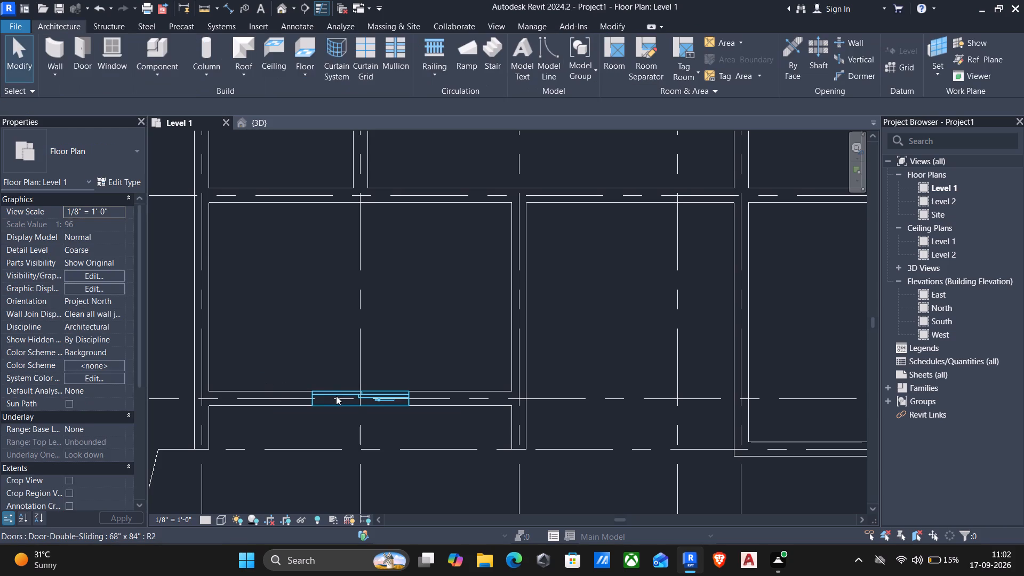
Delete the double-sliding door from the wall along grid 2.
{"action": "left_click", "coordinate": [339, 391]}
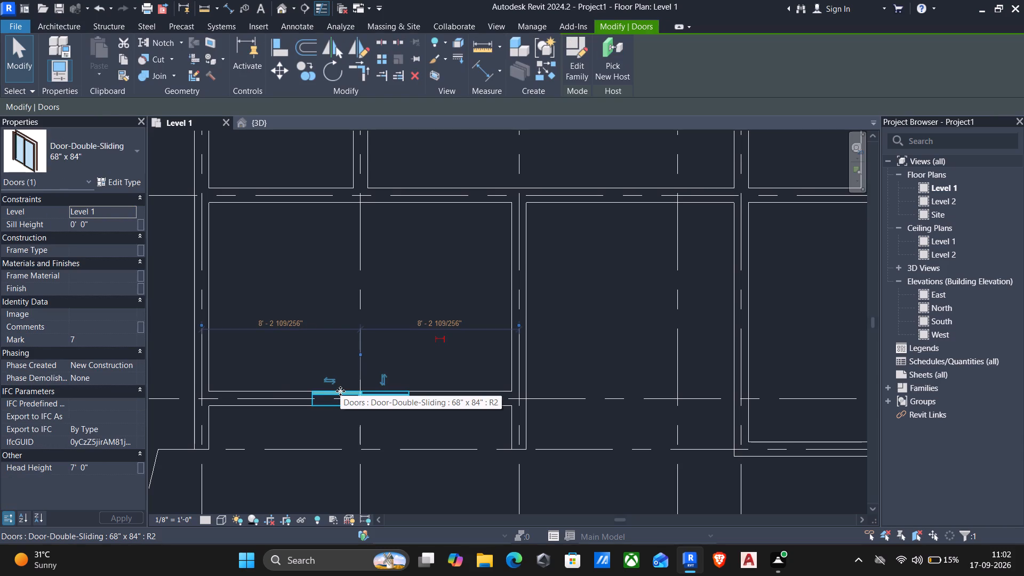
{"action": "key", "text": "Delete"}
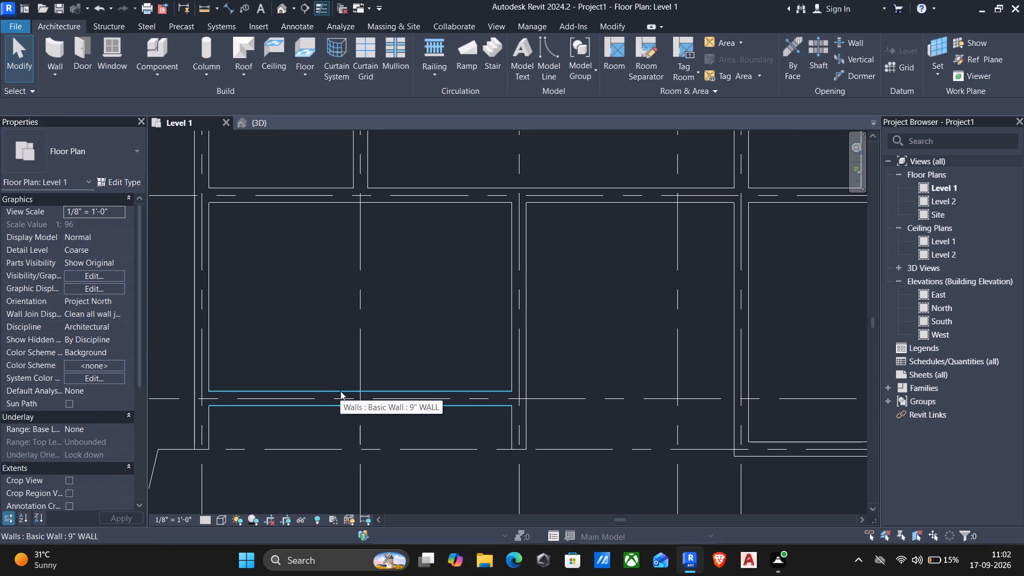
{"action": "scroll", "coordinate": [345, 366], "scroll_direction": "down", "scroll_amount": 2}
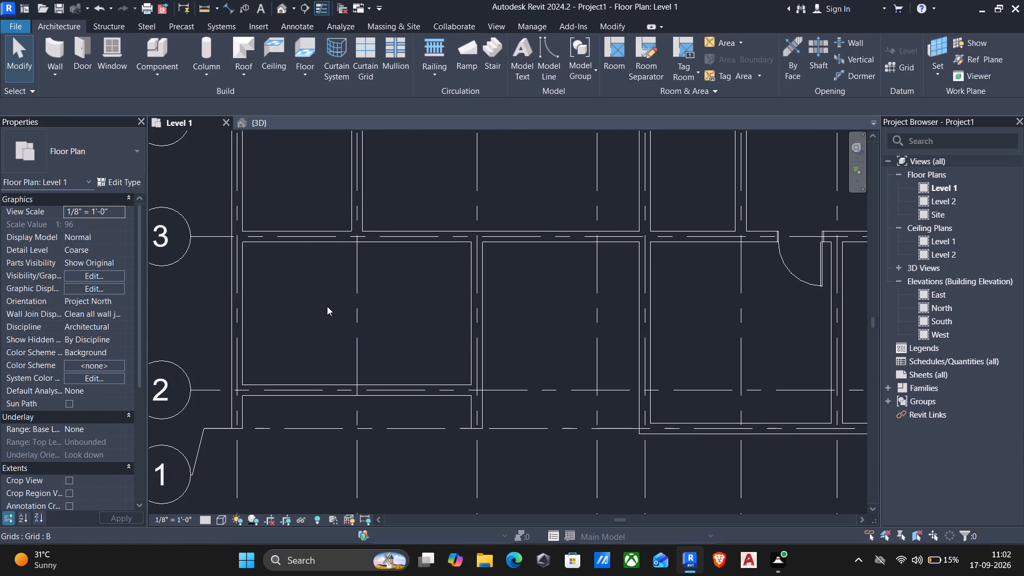
Restart door placement, open family loading, and examine the previews of the Residential exterior, garage, interior and revolving door families.
{"action": "type", "text": "DR"}
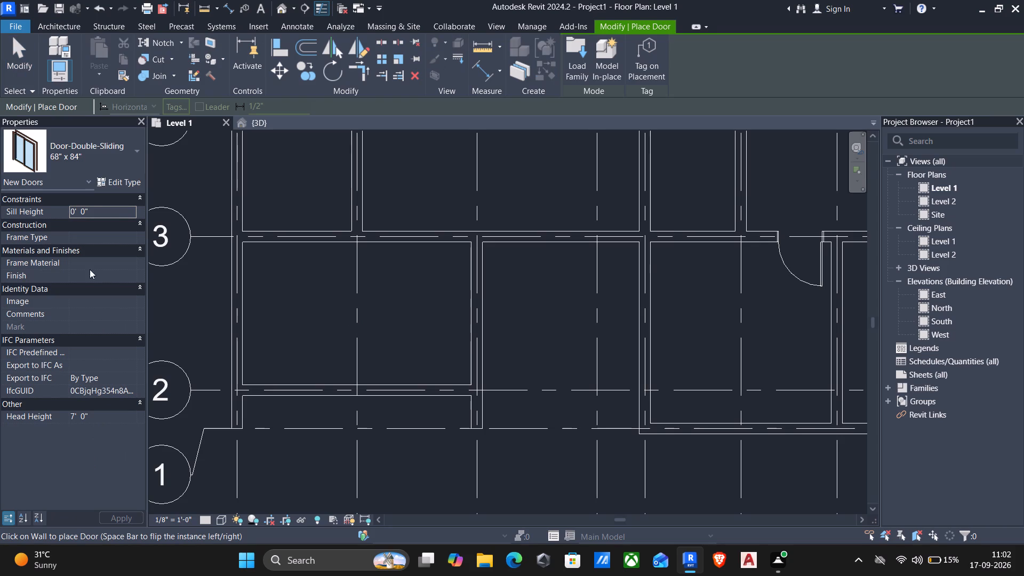
{"action": "left_click", "coordinate": [577, 50]}
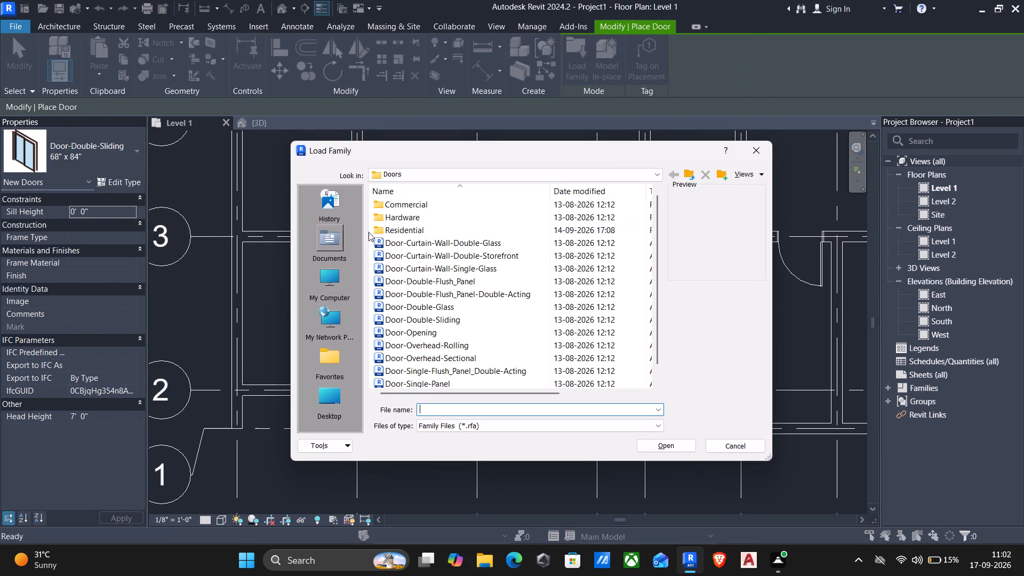
{"action": "left_click", "coordinate": [406, 234]}
{"action": "left_click", "coordinate": [406, 245]}
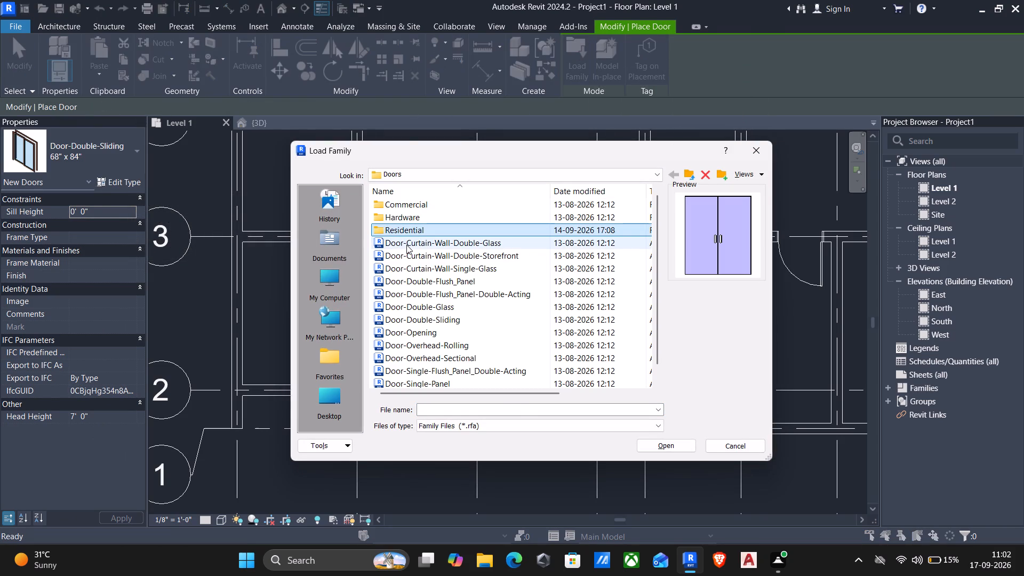
{"action": "double_click", "coordinate": [394, 233]}
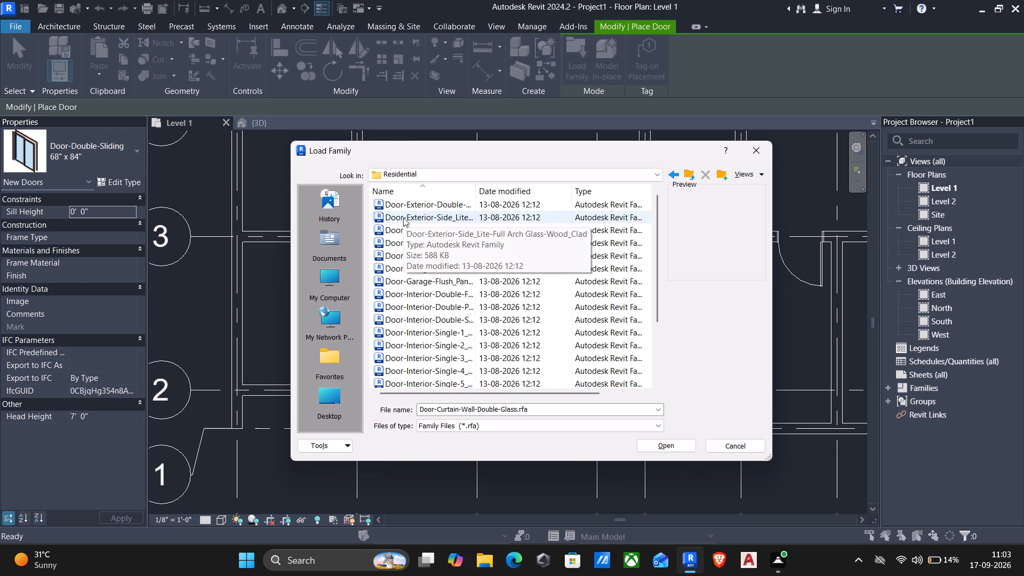
{"action": "key", "text": "Down"}
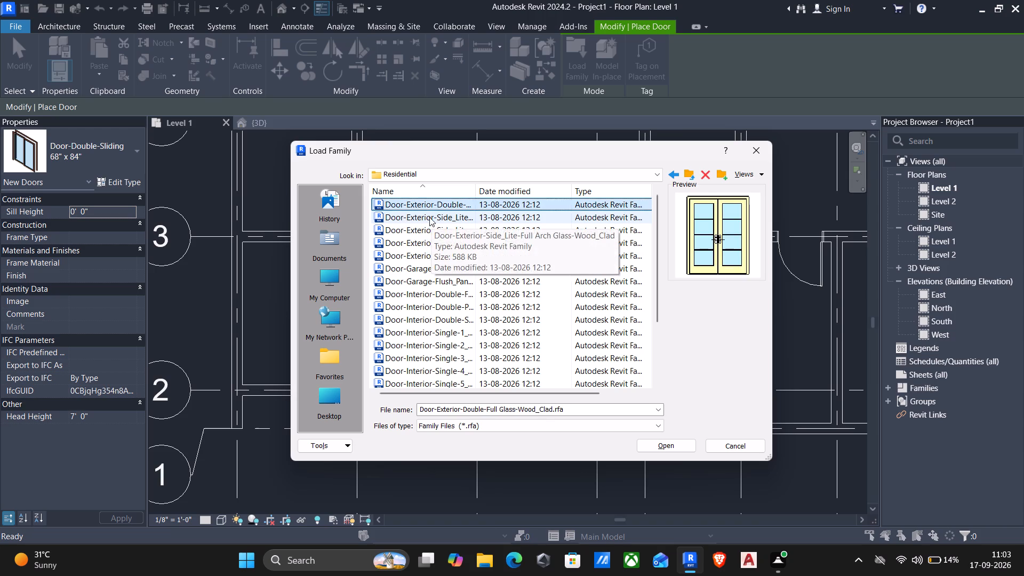
{"action": "key", "text": "Down"}
{"action": "key", "text": "Down"}
{"action": "key", "text": "Down"}
{"action": "key", "text": "Down"}
{"action": "key", "text": "Down"}
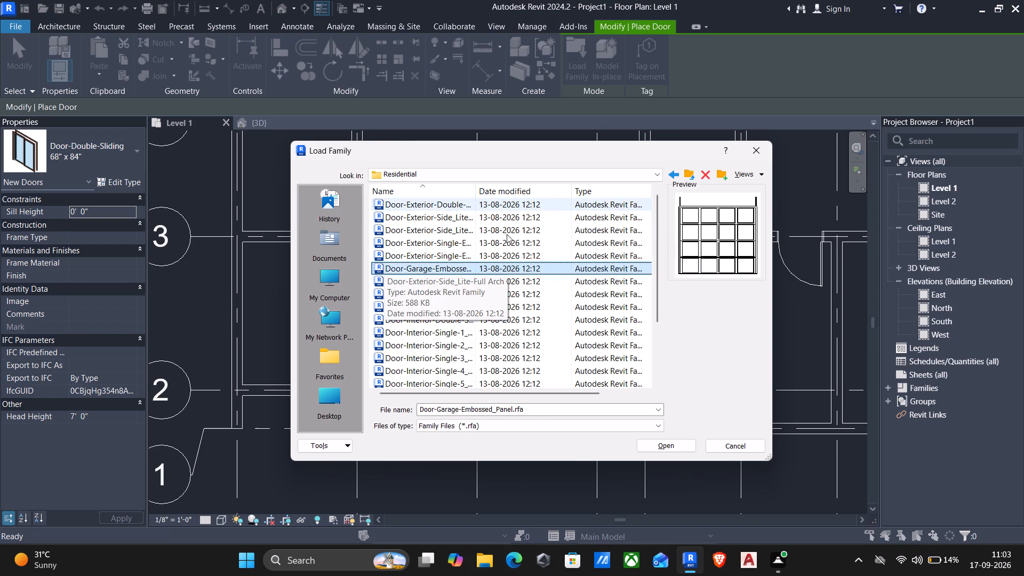
{"action": "key", "text": "Down"}
{"action": "key", "text": "Down"}
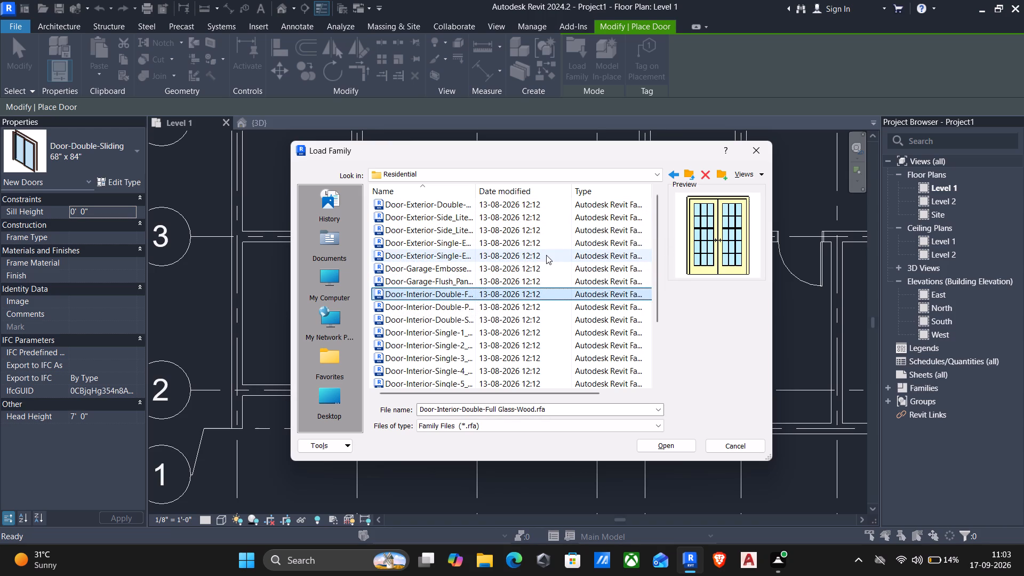
{"action": "key", "text": "Down"}
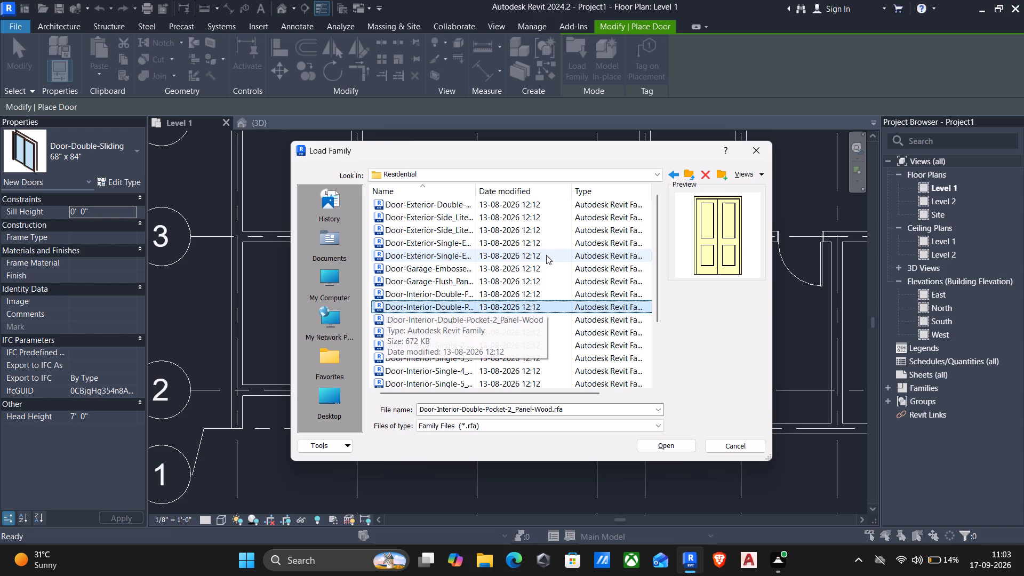
{"action": "scroll", "coordinate": [581, 253], "scroll_direction": "down", "scroll_amount": 1}
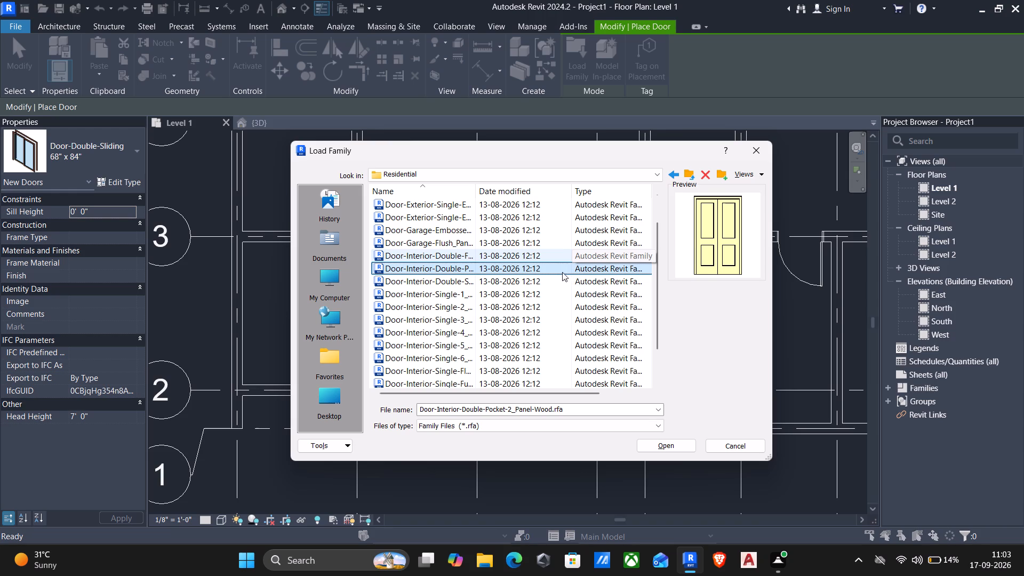
{"action": "key", "text": "Down"}
{"action": "key", "text": "Down"}
{"action": "key", "text": "Down"}
{"action": "key", "text": "Down"}
{"action": "key", "text": "Down"}
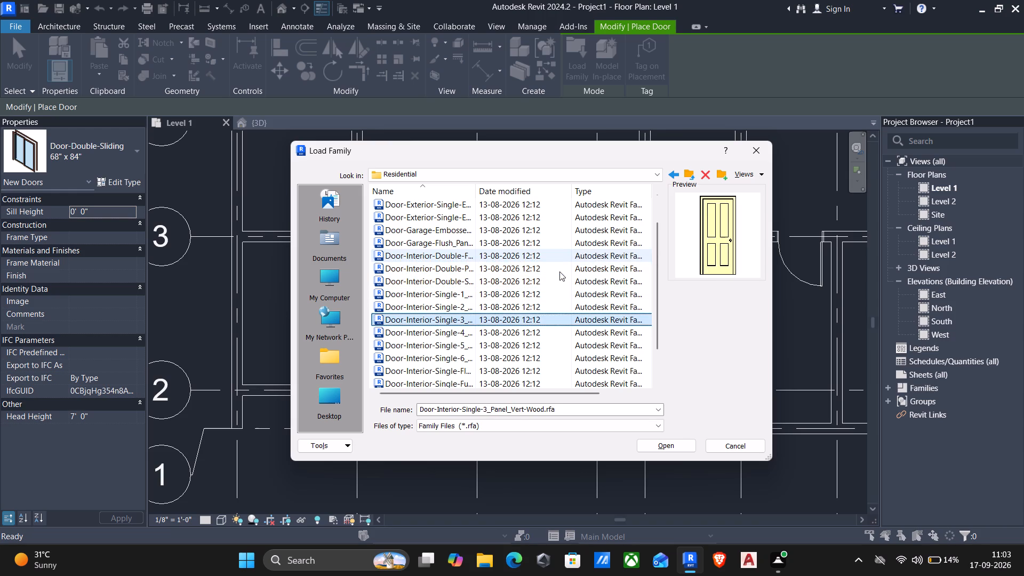
{"action": "key", "text": "Down"}
{"action": "key", "text": "Down"}
{"action": "key", "text": "Down"}
{"action": "key", "text": "Down"}
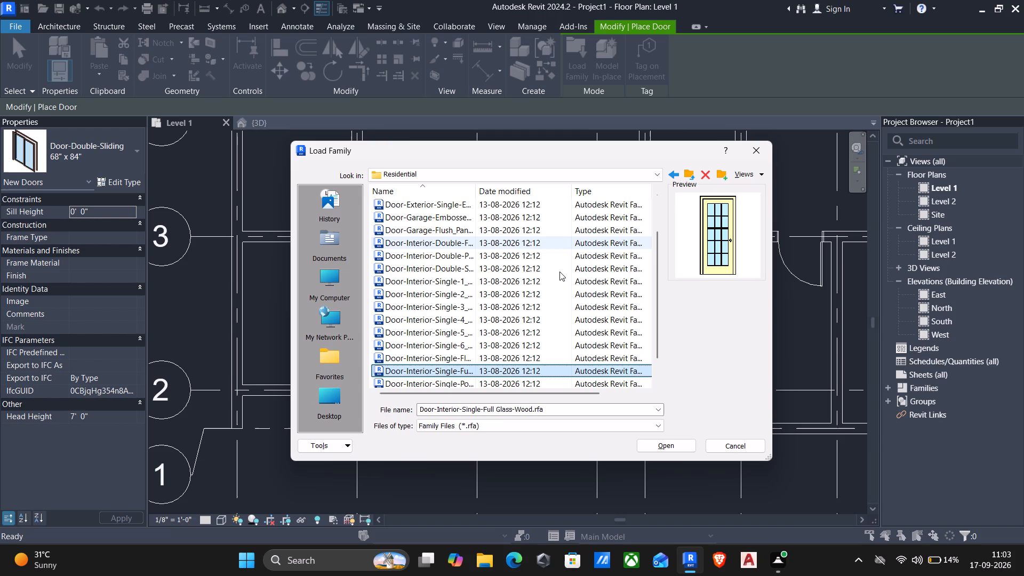
{"action": "key", "text": "Down"}
{"action": "key", "text": "Down"}
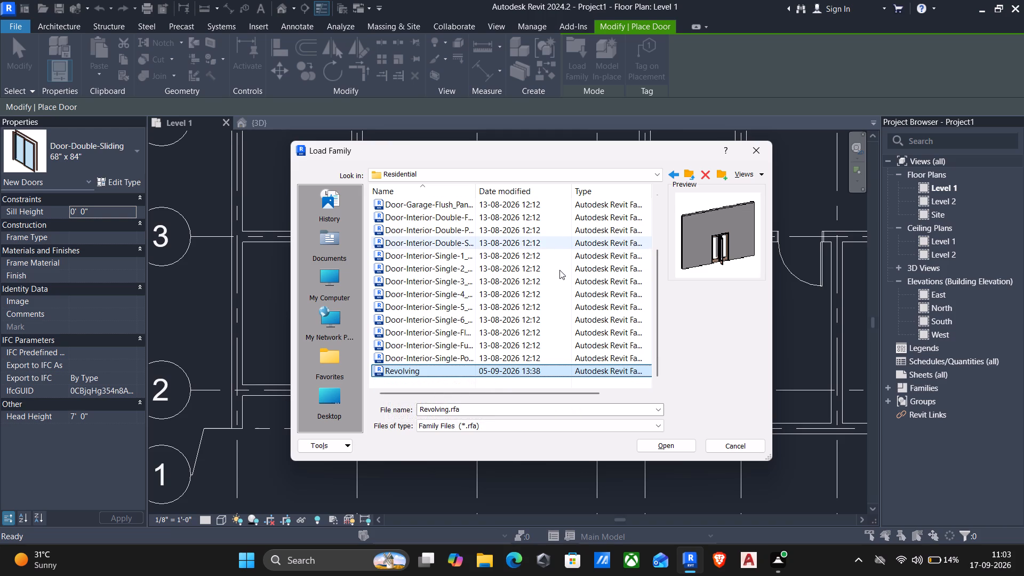
{"action": "key", "text": "Up"}
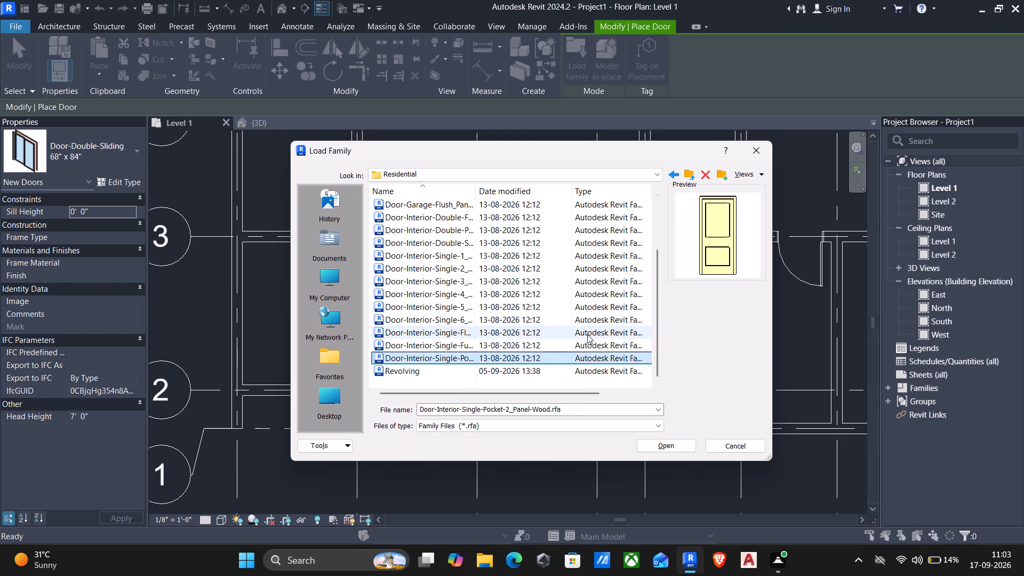
{"action": "key", "text": "Down"}
{"action": "key", "text": "Down"}
{"action": "key", "text": "Down"}
{"action": "key", "text": "Up"}
{"action": "key", "text": "Up"}
{"action": "key", "text": "Up"}
{"action": "key", "text": "Up"}
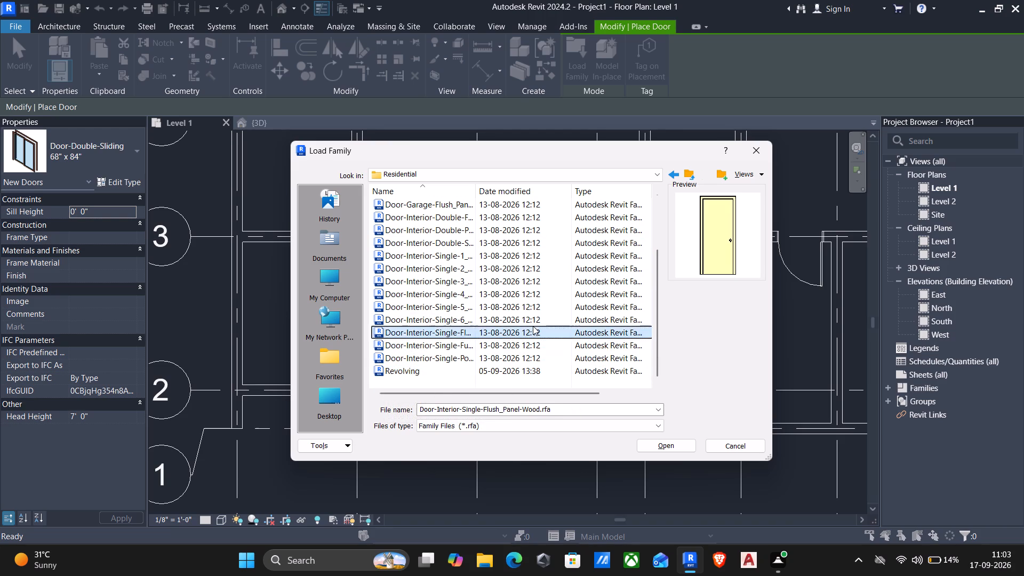
{"action": "key", "text": "Up"}
{"action": "key", "text": "Up"}
{"action": "key", "text": "Up"}
{"action": "key", "text": "Up"}
{"action": "key", "text": "Up"}
{"action": "key", "text": "Up"}
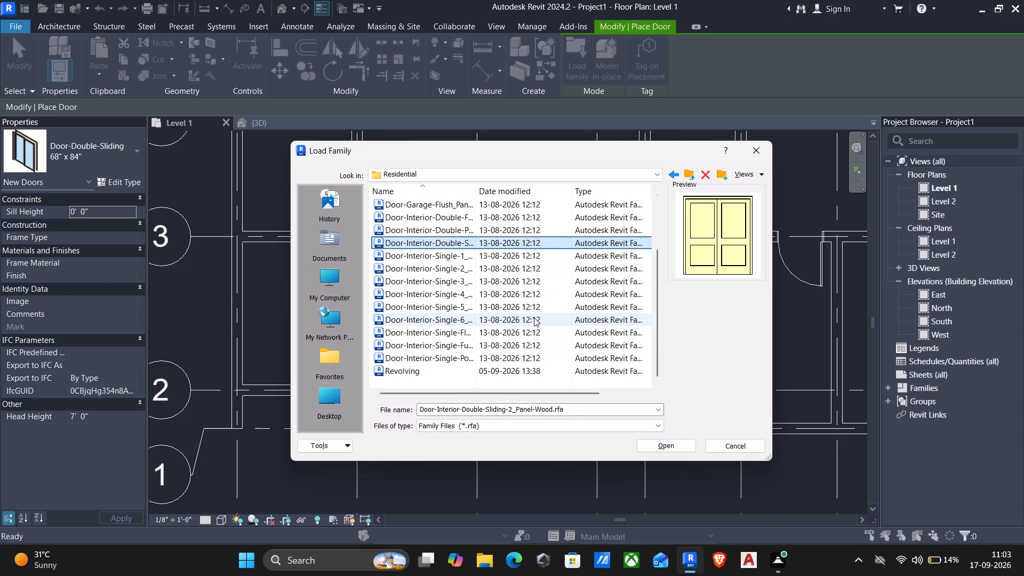
Load the 36" x 96" type of the Door-Interior-Single-1_Panel-Wood family from the Residential folder.
{"action": "key", "text": "Down"}
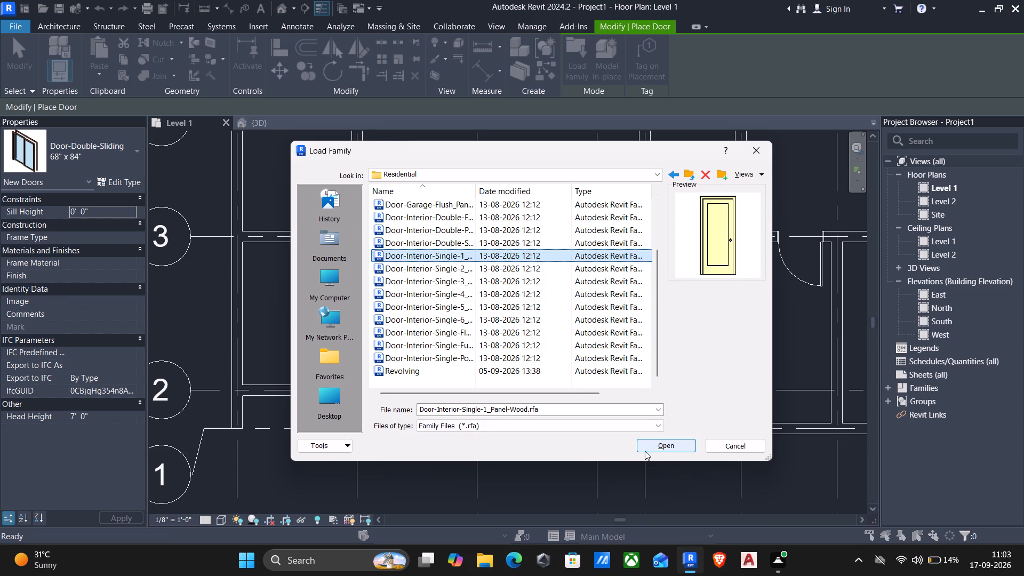
{"action": "left_click", "coordinate": [647, 446]}
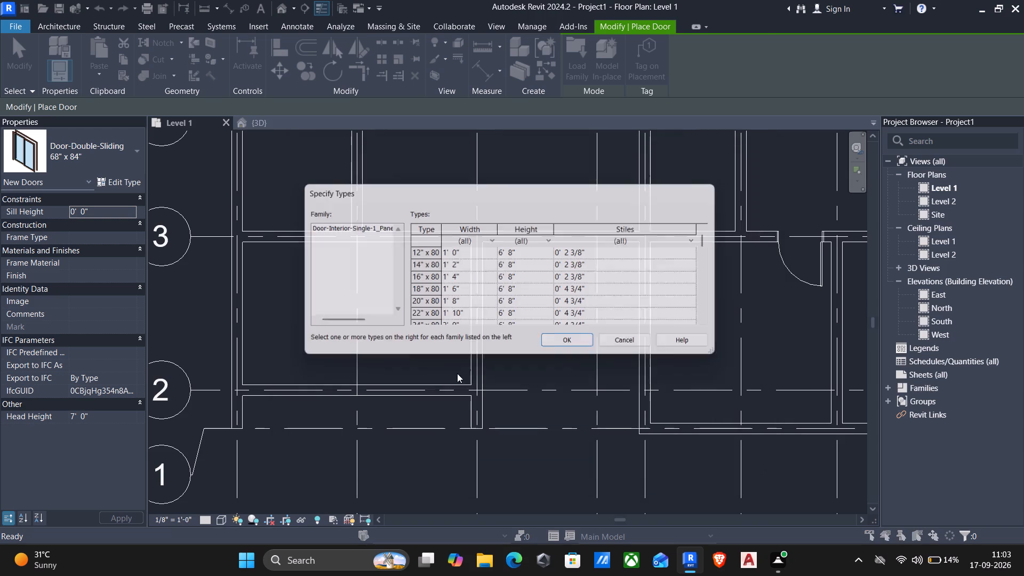
{"action": "scroll", "coordinate": [475, 286], "scroll_direction": "down", "scroll_amount": 3}
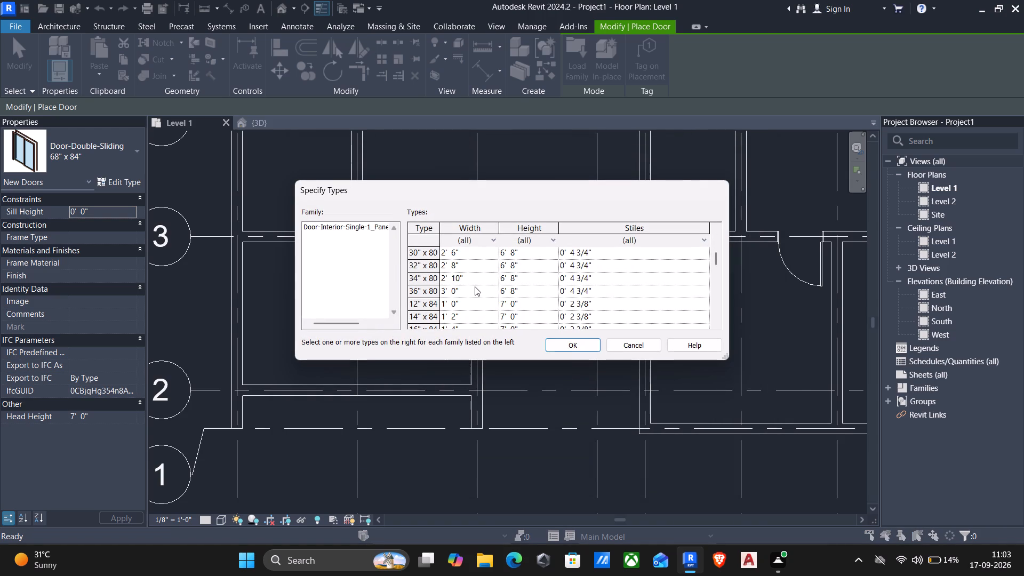
{"action": "scroll", "coordinate": [475, 286], "scroll_direction": "down", "scroll_amount": 10}
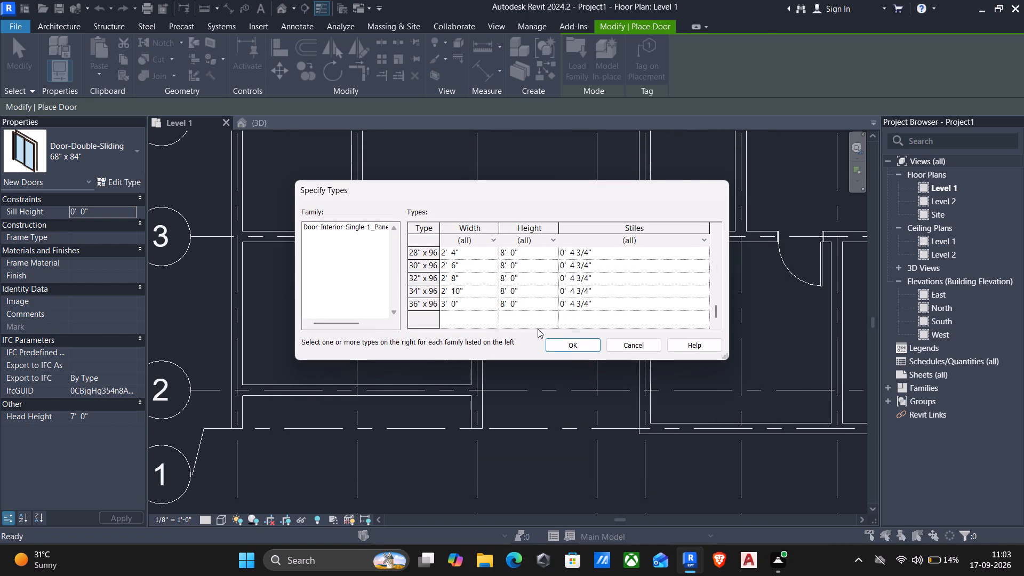
{"action": "left_click", "coordinate": [492, 304]}
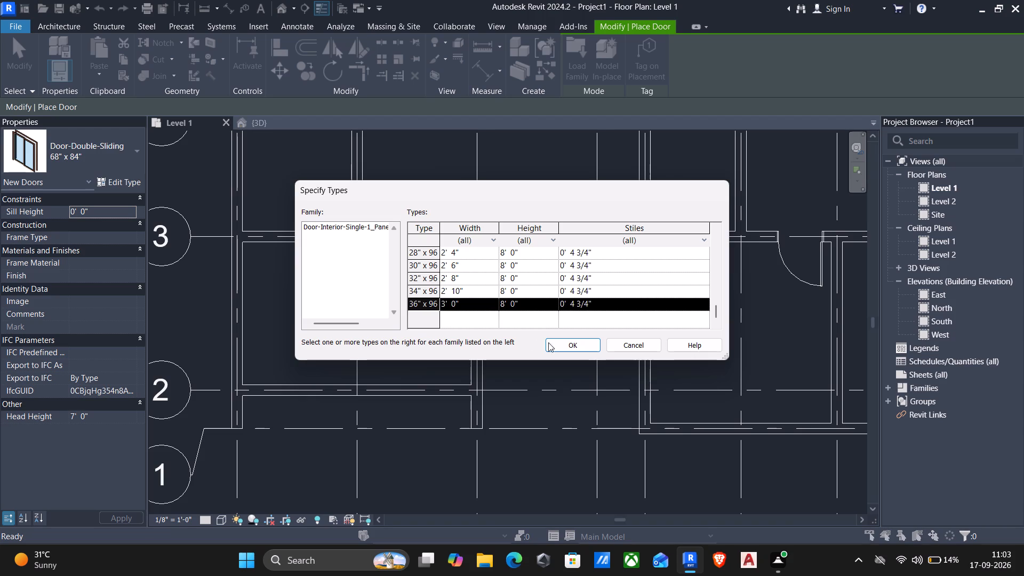
{"action": "left_click", "coordinate": [563, 348]}
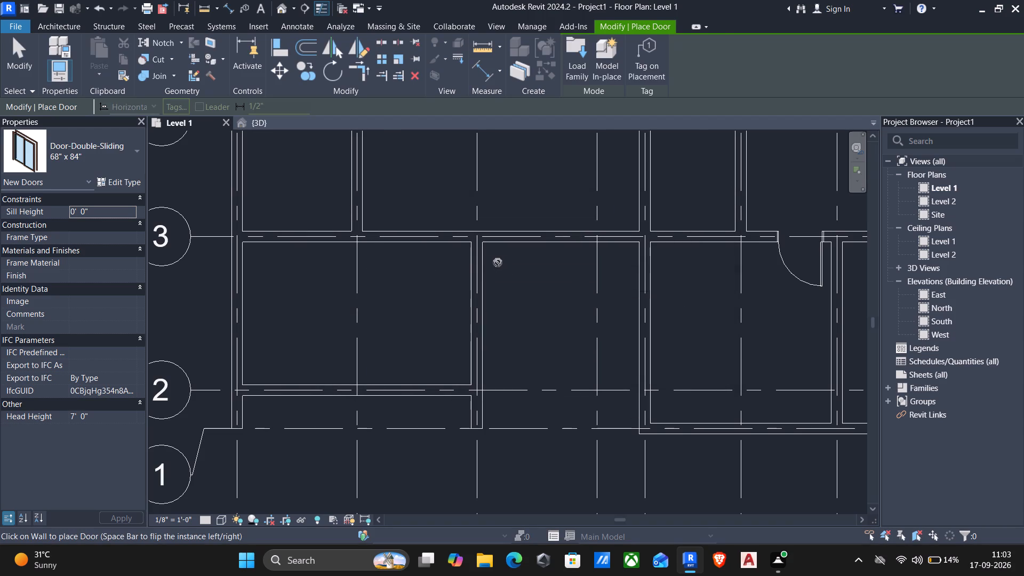
Inspect the type properties of the active Door-Double-Sliding 68" x 84" type and end door placement.
{"action": "scroll", "coordinate": [457, 280], "scroll_direction": "down", "scroll_amount": 1}
{"action": "left_click", "coordinate": [126, 182]}
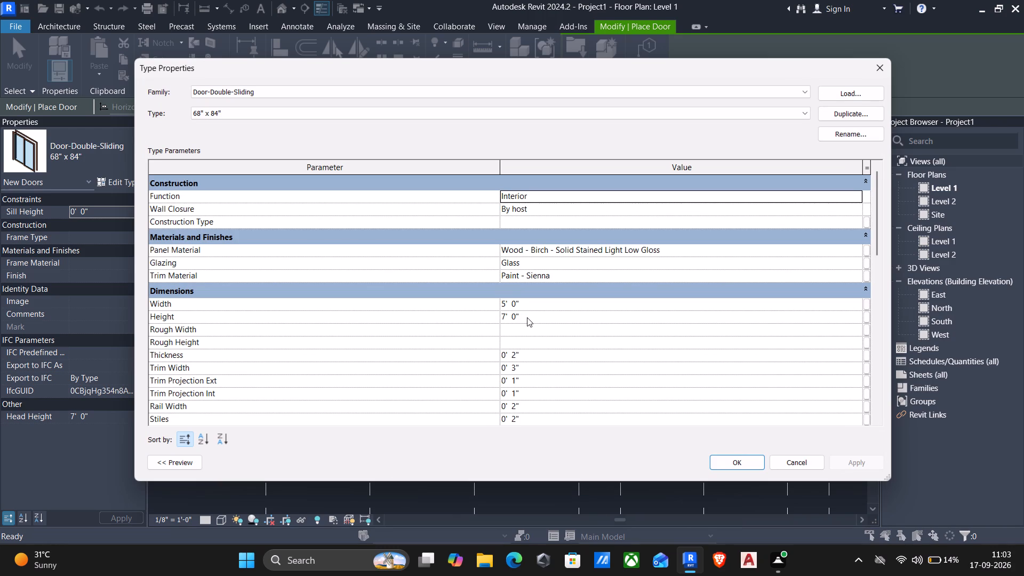
{"action": "left_click", "coordinate": [884, 71]}
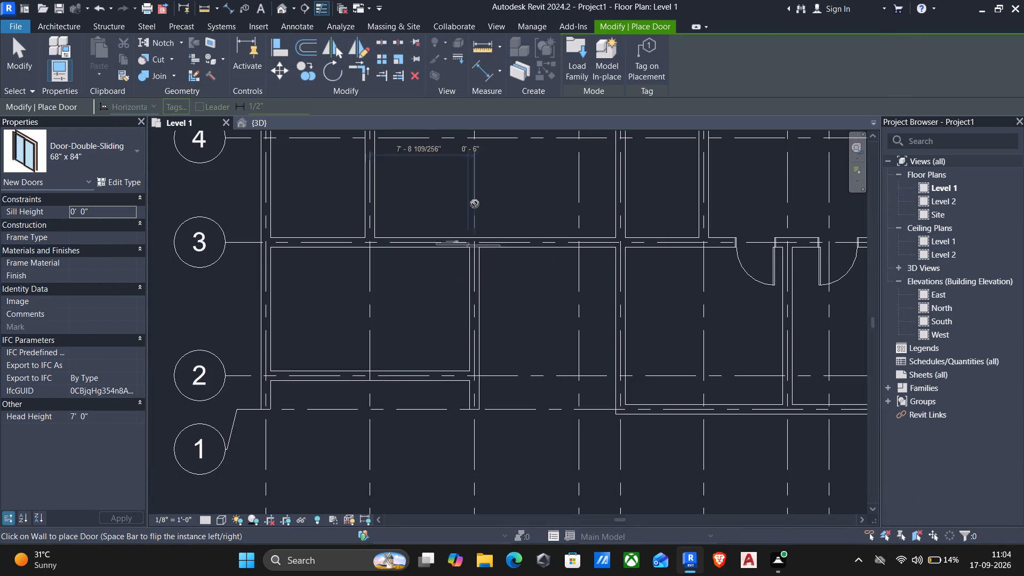
{"action": "key", "text": "Escape"}
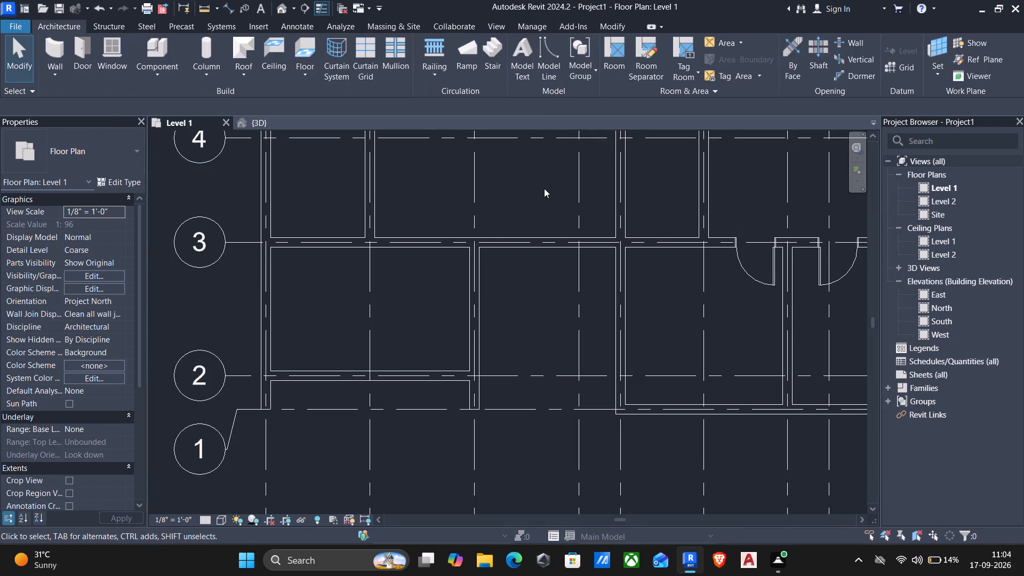
{"action": "key", "text": "r"}
{"action": "key", "text": "Escape"}
Load the 36" x 96" type of the Door-Interior-Single-Flush_Panel-Wood family from the Residential folder for door placement.
{"action": "type", "text": "DR"}
{"action": "left_click", "coordinate": [581, 66]}
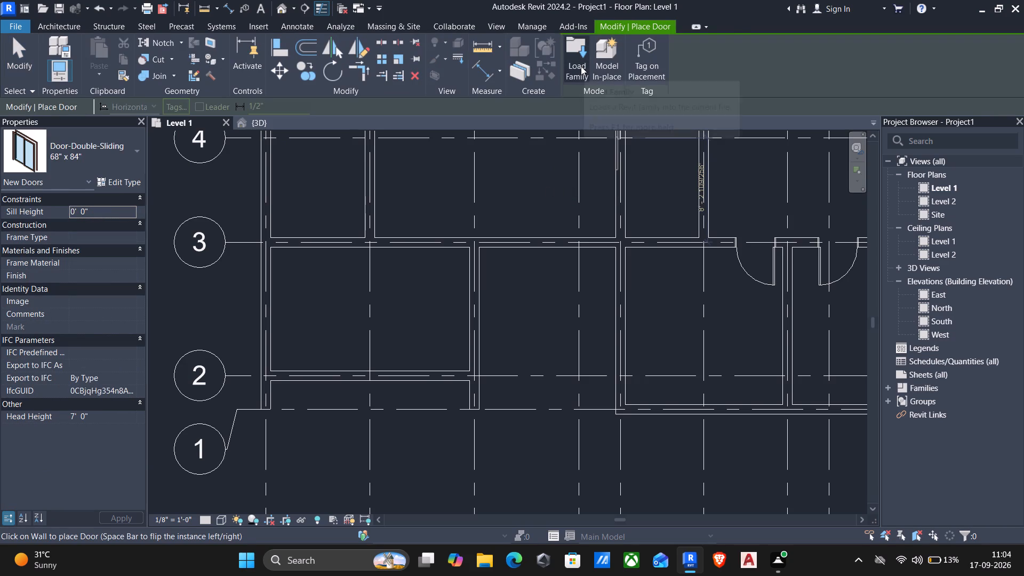
{"action": "scroll", "coordinate": [438, 277], "scroll_direction": "down", "scroll_amount": 8}
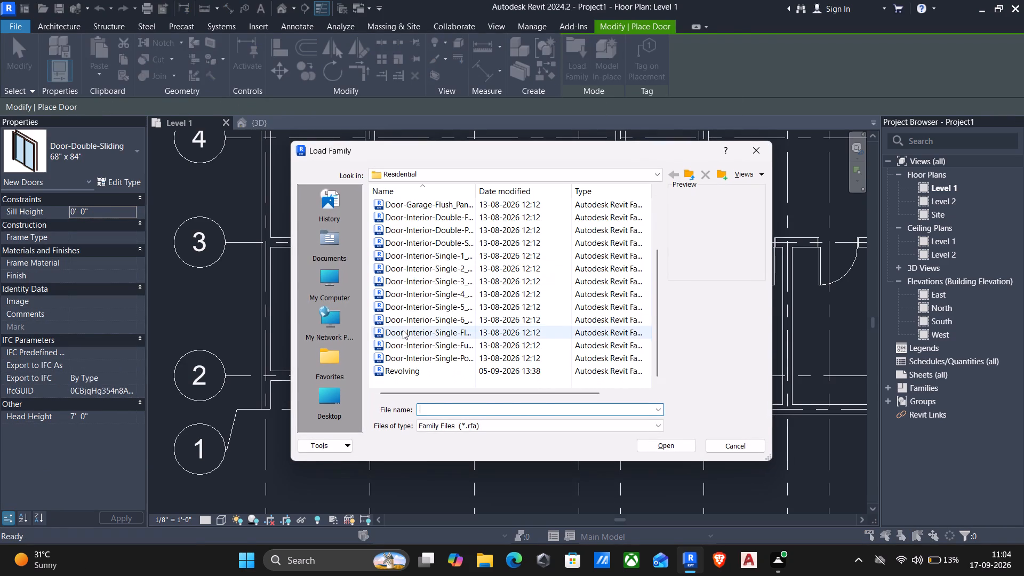
{"action": "left_click", "coordinate": [406, 338]}
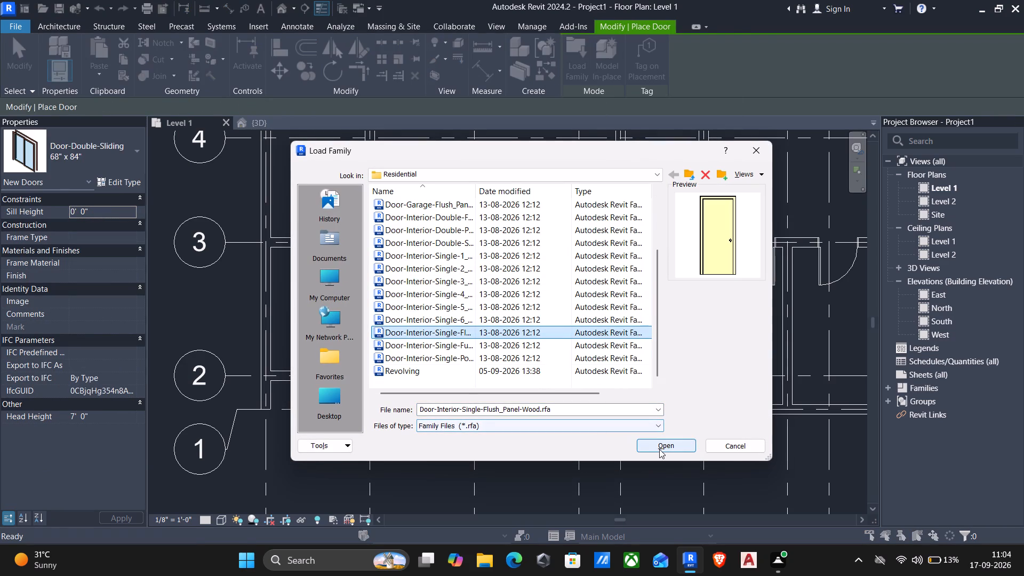
{"action": "left_click", "coordinate": [659, 449]}
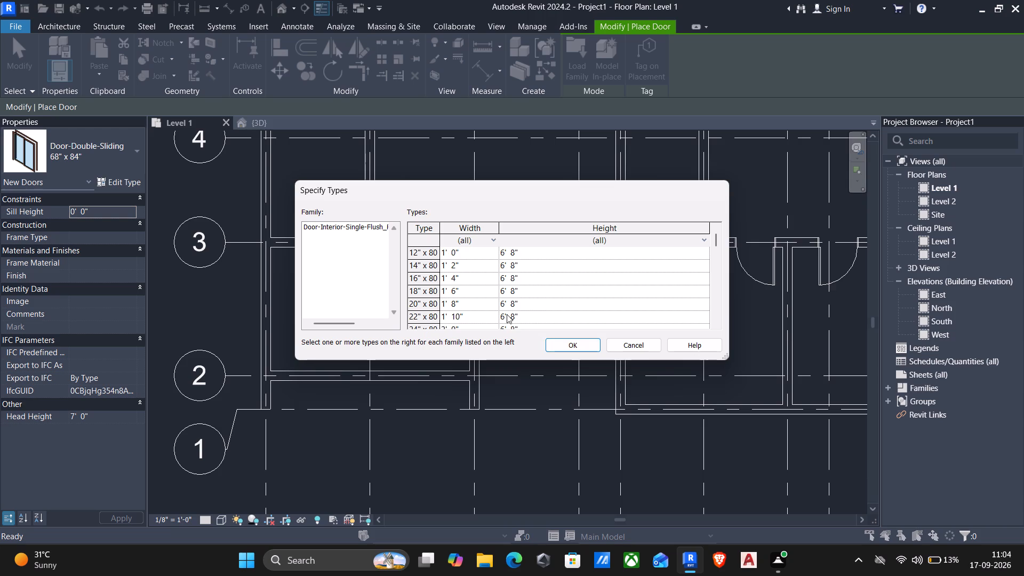
{"action": "scroll", "coordinate": [502, 311], "scroll_direction": "down", "scroll_amount": 12}
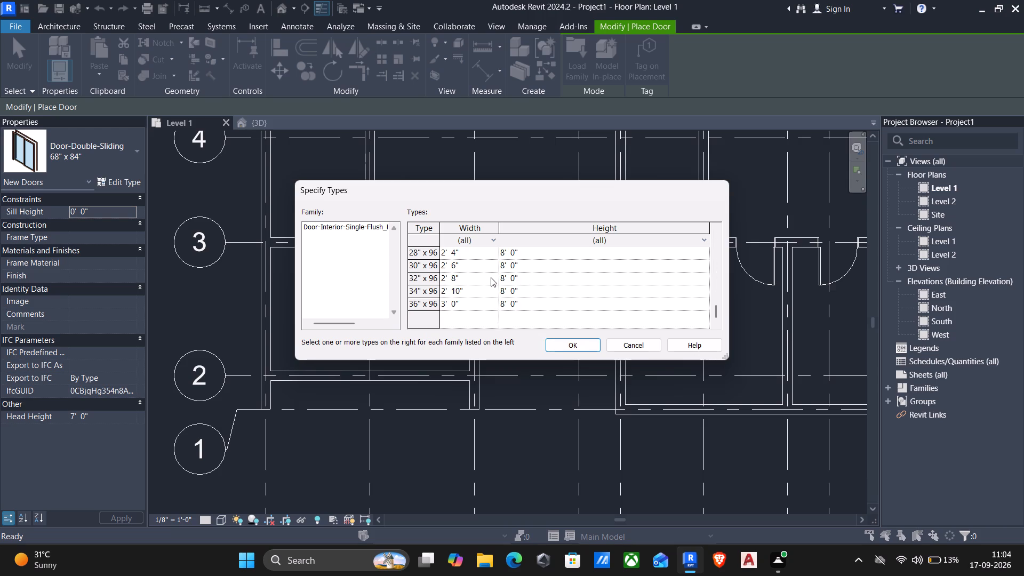
{"action": "left_click", "coordinate": [525, 302]}
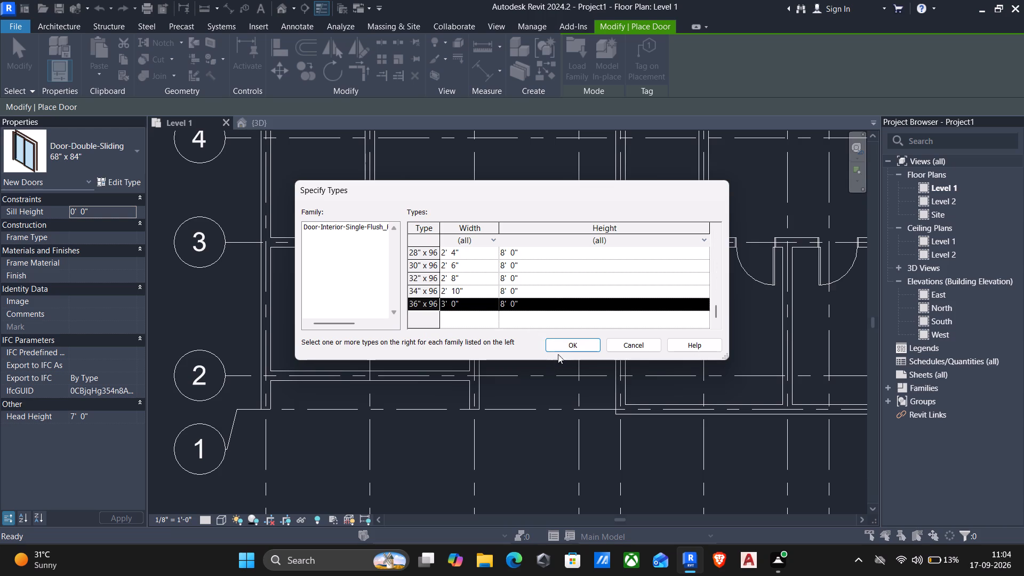
{"action": "left_click", "coordinate": [561, 345]}
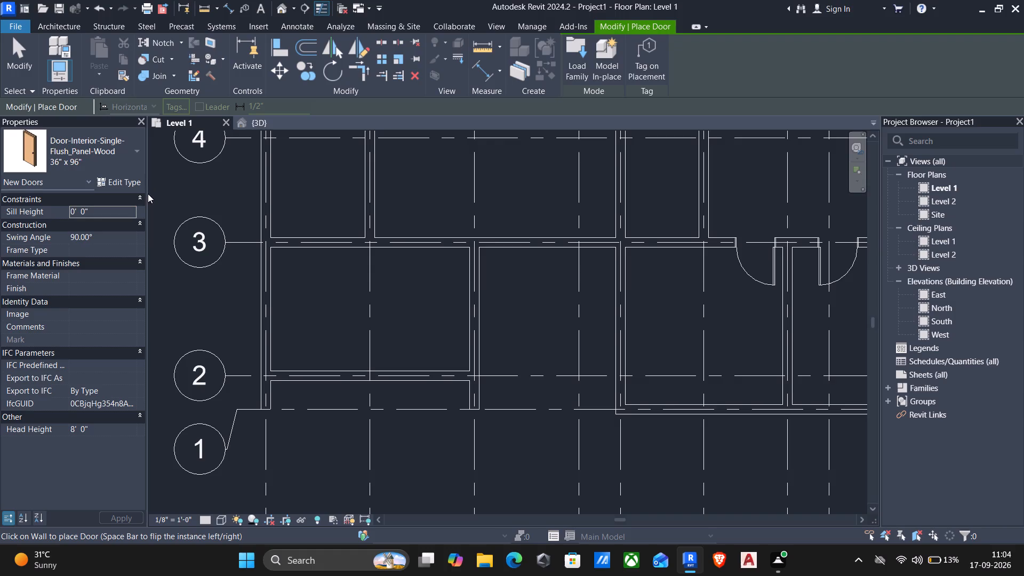
Set the type height of the Door-Interior-Single-Flush_Panel-Wood 36" x 96" door to 7'.
{"action": "left_click", "coordinate": [129, 183]}
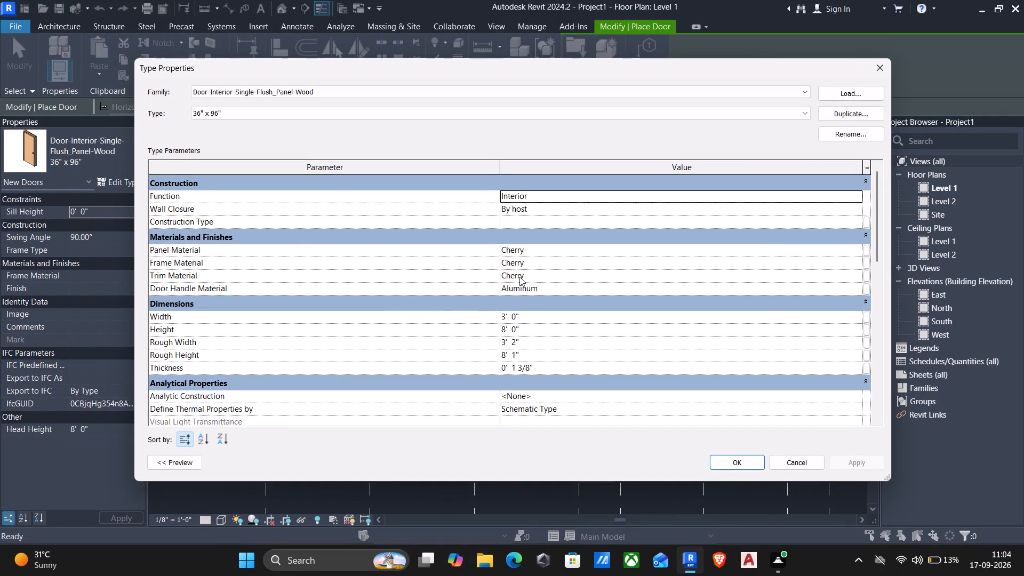
{"action": "left_click", "coordinate": [537, 332]}
{"action": "type", "text": "7'"}
{"action": "key", "text": "Return"}
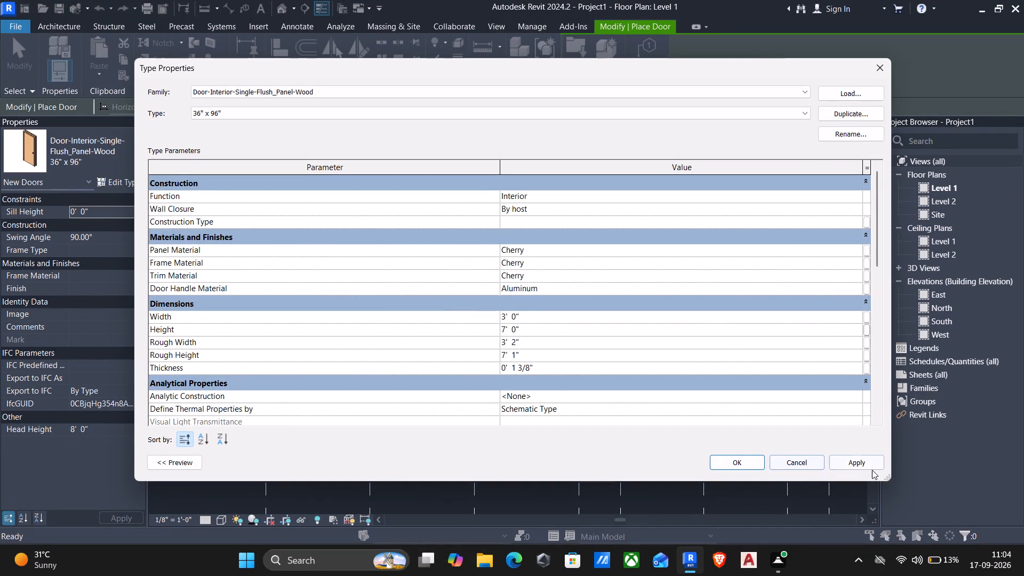
{"action": "left_click", "coordinate": [848, 463]}
{"action": "left_click", "coordinate": [746, 461]}
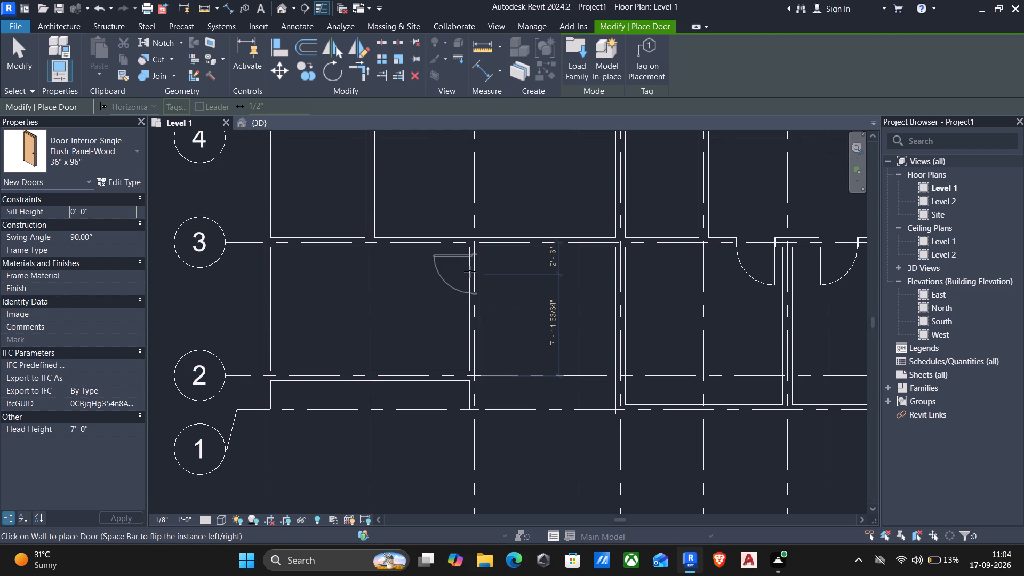
Place the flush panel door in the grid C wall between grids 2 and 3, about 2' 6" from grid 3, and end placement.
{"action": "left_click", "coordinate": [470, 271]}
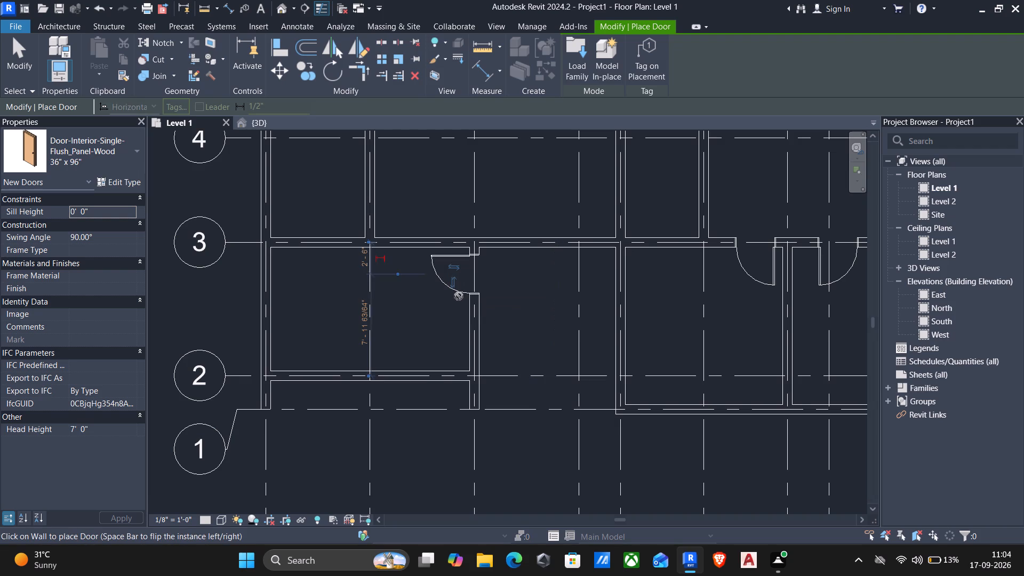
{"action": "key", "text": "Escape"}
{"action": "scroll", "coordinate": [505, 316], "scroll_direction": "down", "scroll_amount": 1}
{"action": "middle_click_drag", "start_coordinate": [495, 324], "coordinate": [470, 342]}
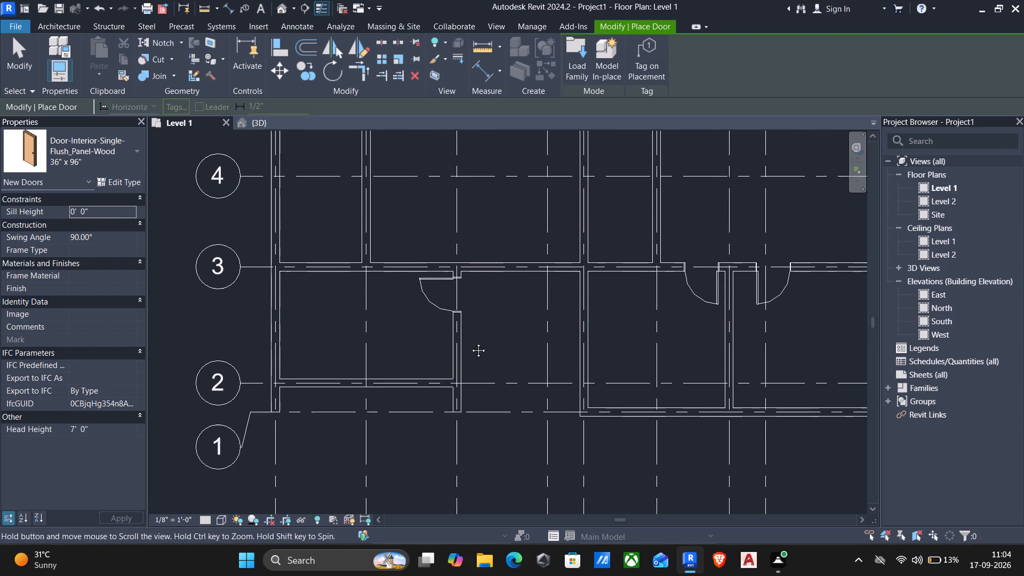
{"action": "middle_click_drag", "start_coordinate": [470, 342], "coordinate": [474, 350]}
{"action": "scroll", "coordinate": [481, 348], "scroll_direction": "down", "scroll_amount": 1}
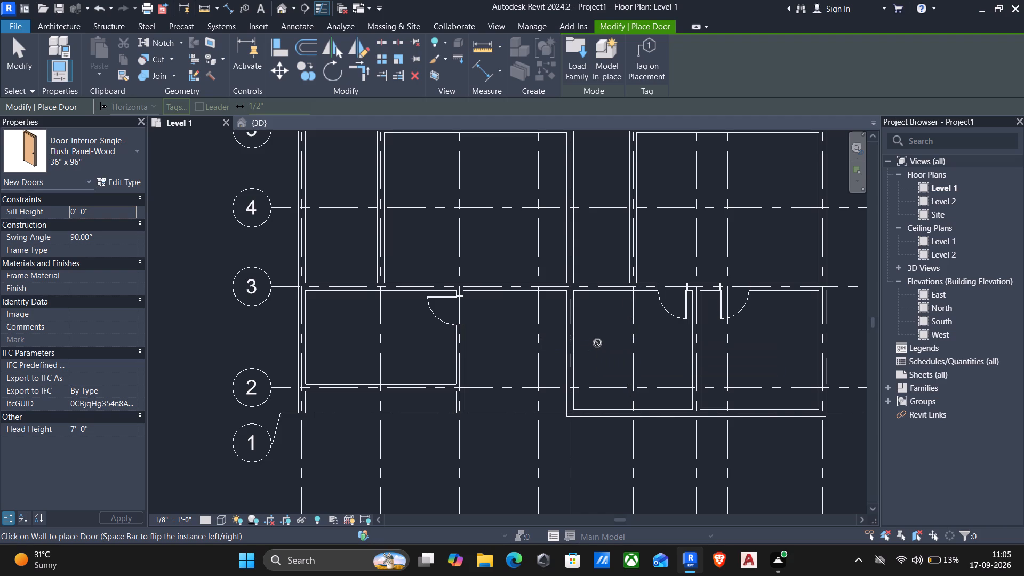
{"action": "key", "text": "Escape"}
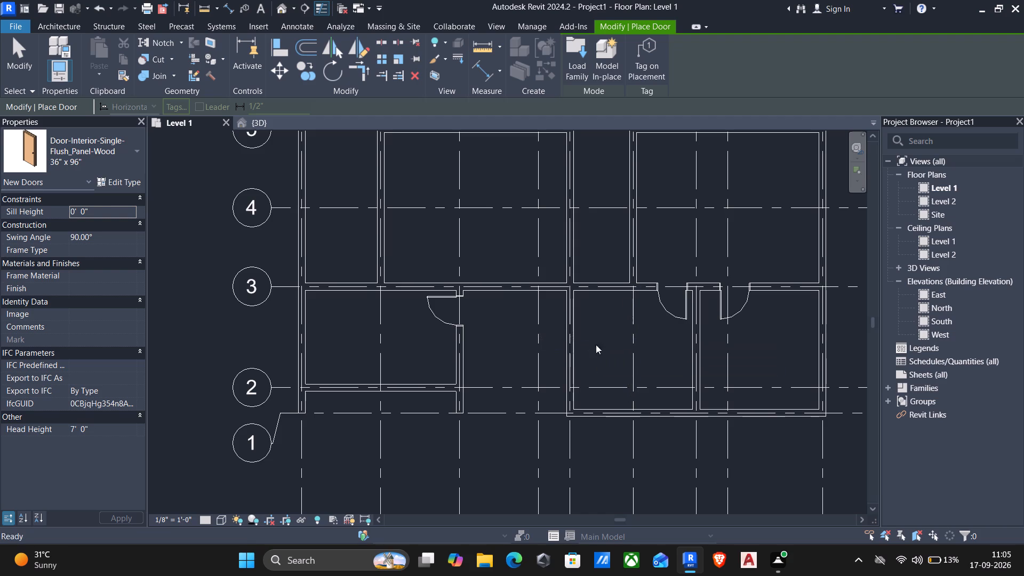
Change the Level 1 plan's visual style to one that fills the walls with colour.
{"action": "scroll", "coordinate": [491, 366], "scroll_direction": "down", "scroll_amount": 2}
{"action": "middle_click_drag", "start_coordinate": [540, 345], "coordinate": [444, 350]}
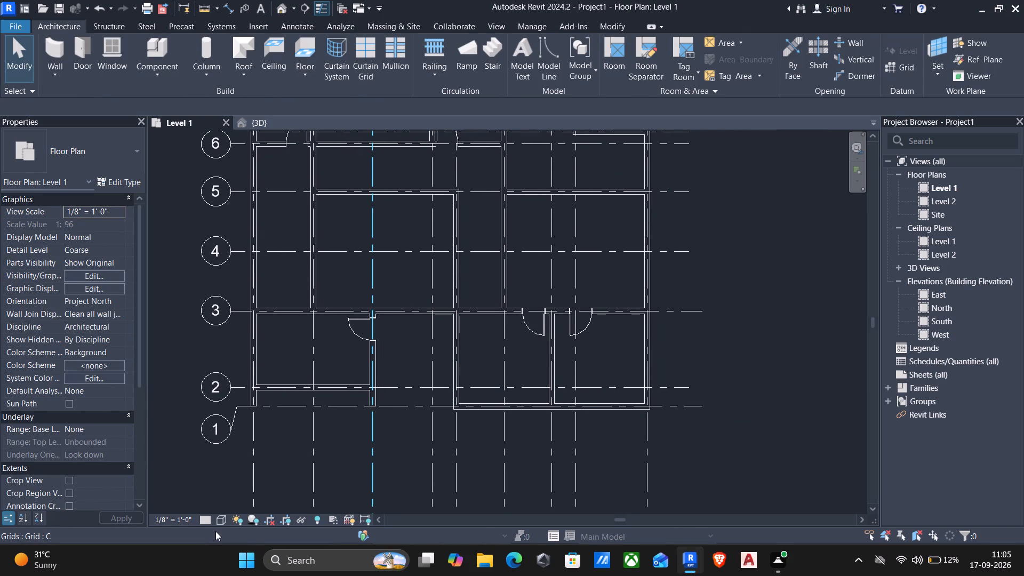
{"action": "left_click", "coordinate": [220, 517]}
{"action": "left_click", "coordinate": [224, 466]}
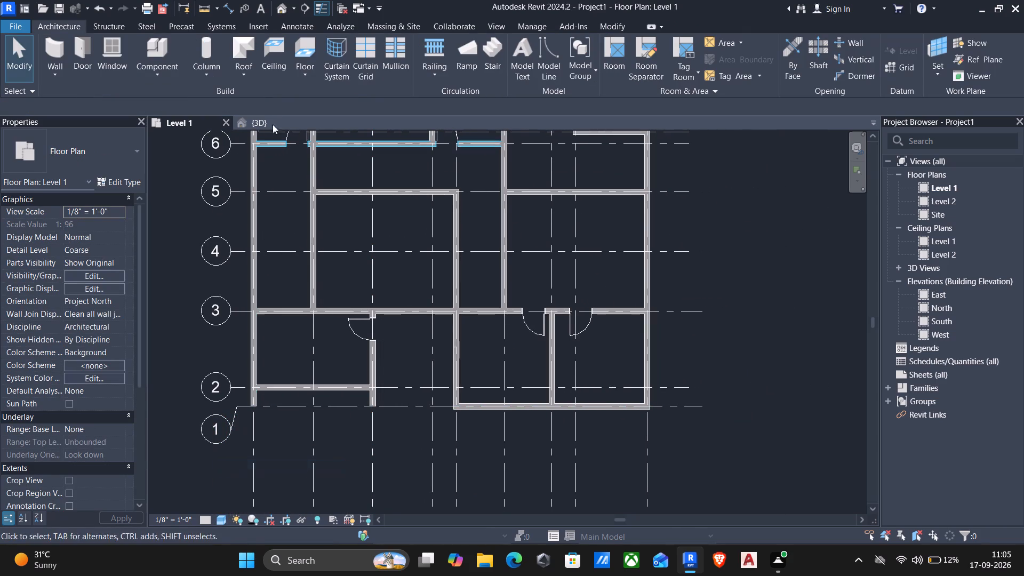
In the 3D view, cut a rectangular wall opening about 7' 5" wide and 4' 5" high in the grid B wall between grids 3 and 5.
{"action": "left_click", "coordinate": [282, 6]}
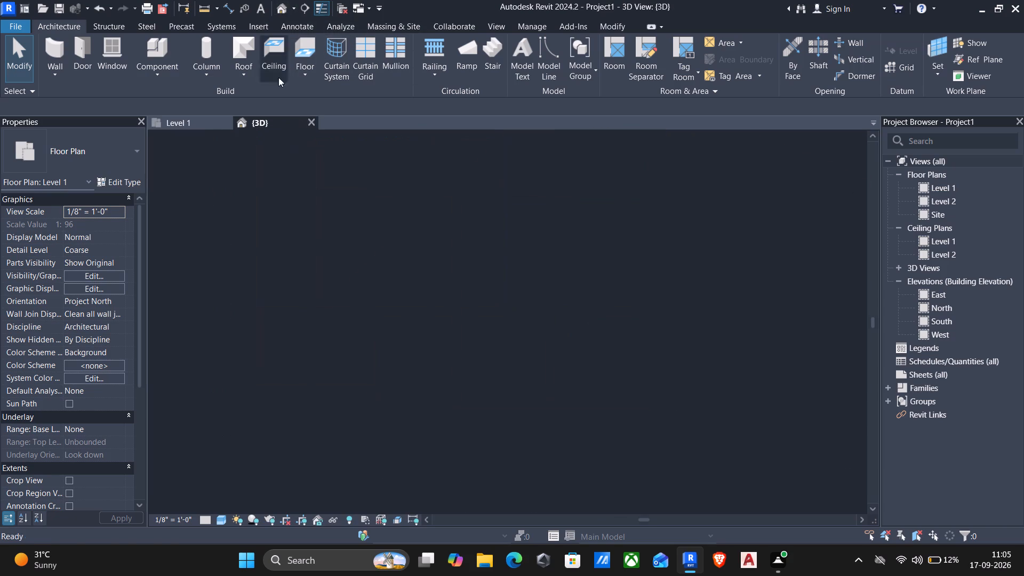
{"action": "scroll", "coordinate": [482, 363], "scroll_direction": "up", "scroll_amount": 2}
{"action": "scroll", "coordinate": [491, 364], "scroll_direction": "down", "scroll_amount": 2}
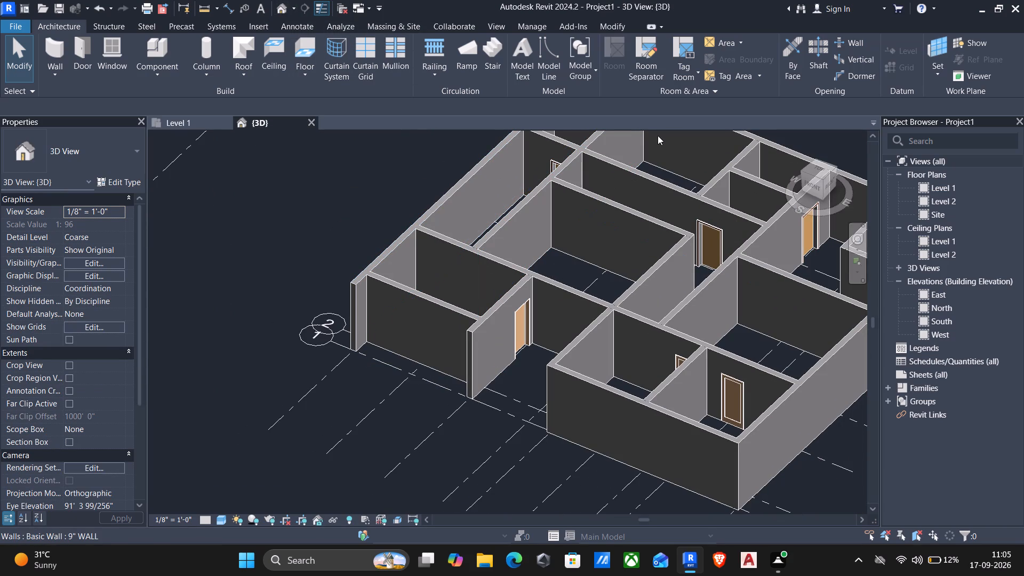
{"action": "left_click", "coordinate": [858, 44]}
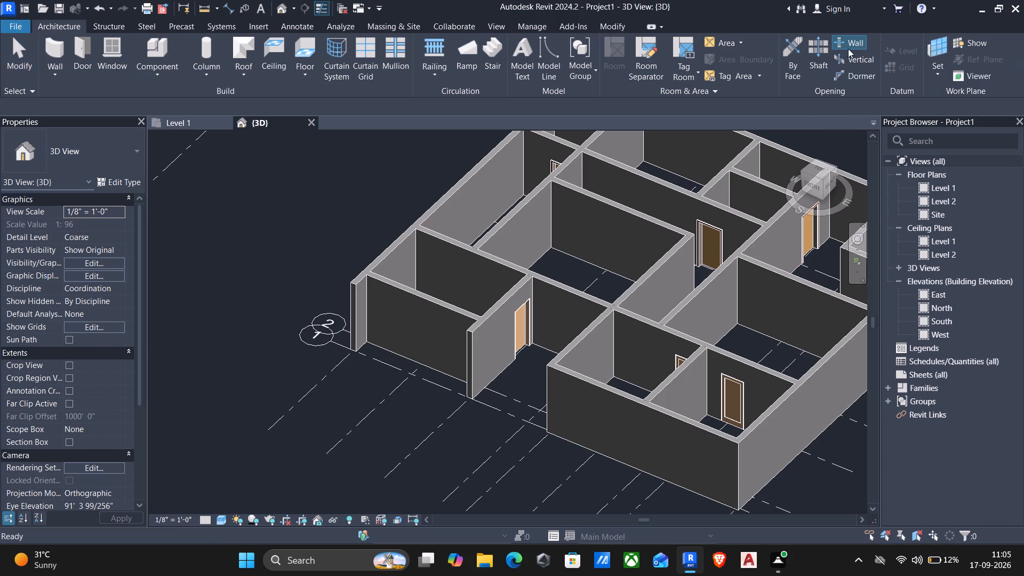
{"action": "left_click", "coordinate": [501, 228]}
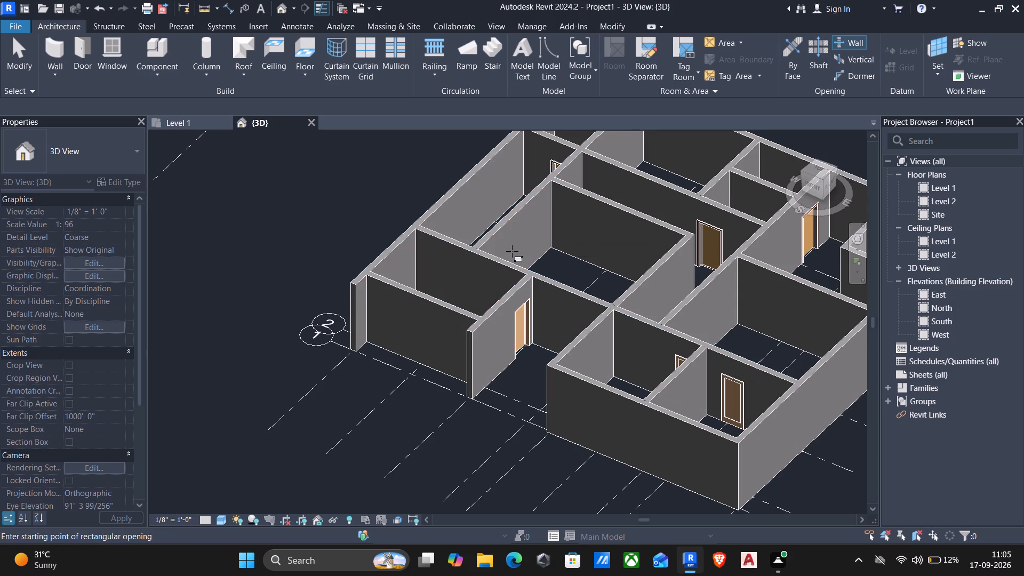
{"action": "left_click", "coordinate": [493, 226]}
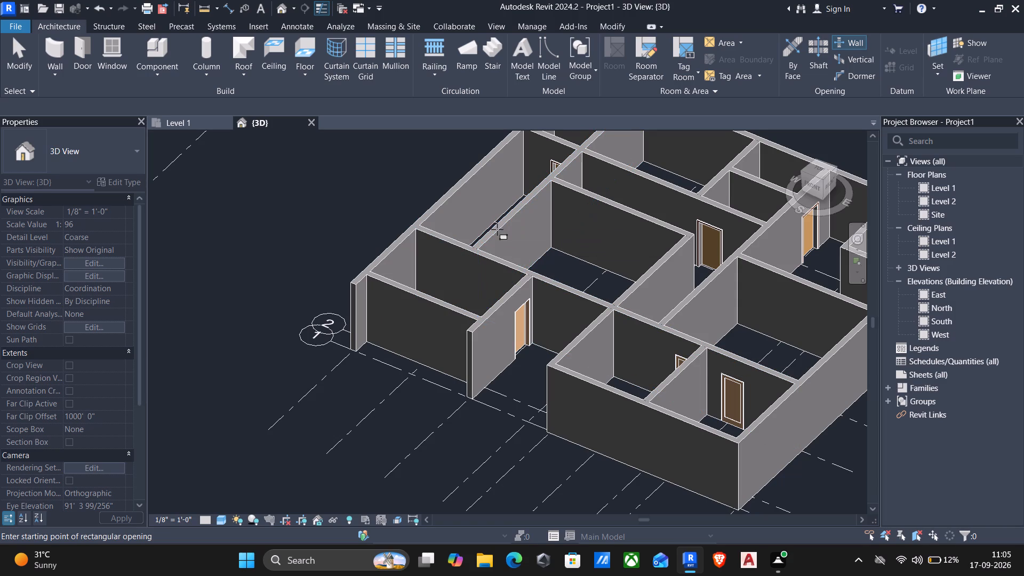
{"action": "left_click", "coordinate": [501, 231]}
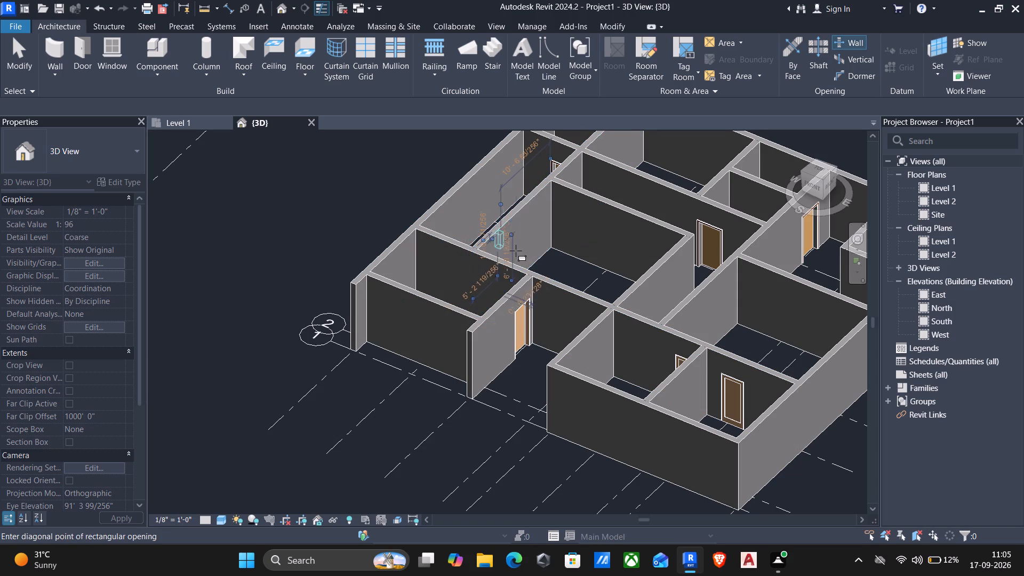
{"action": "left_click", "coordinate": [535, 228]}
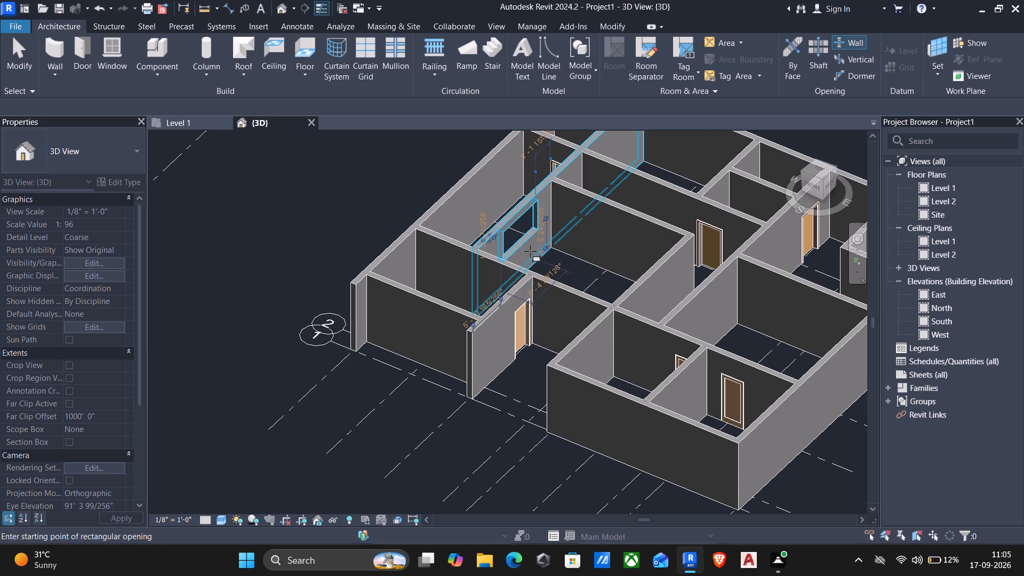
{"action": "key", "text": "Escape"}
{"action": "scroll", "coordinate": [486, 271], "scroll_direction": "down", "scroll_amount": 2}
{"action": "middle_click_drag", "start_coordinate": [502, 269], "coordinate": [419, 272], "text": "shift"}
{"action": "scroll", "coordinate": [459, 272], "scroll_direction": "down", "scroll_amount": 1}
{"action": "key", "text": "Escape"}
Extend the wall opening's bottom edge down past the wall base, to a base offset of about -0' 6".
{"action": "middle_click_drag", "start_coordinate": [474, 254], "coordinate": [458, 271]}
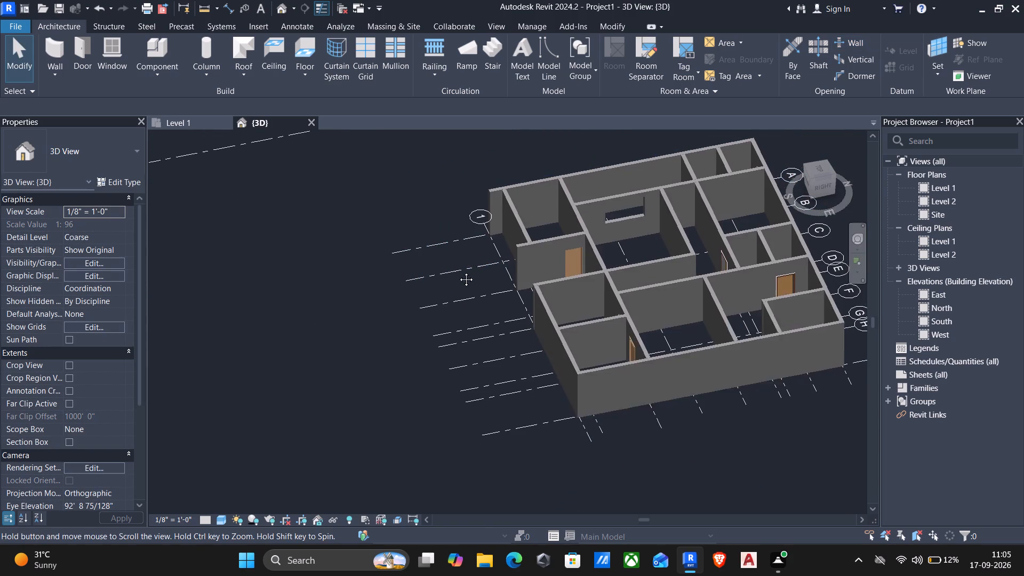
{"action": "middle_click_drag", "start_coordinate": [458, 271], "coordinate": [456, 324]}
{"action": "middle_click_drag", "start_coordinate": [481, 285], "coordinate": [471, 340]}
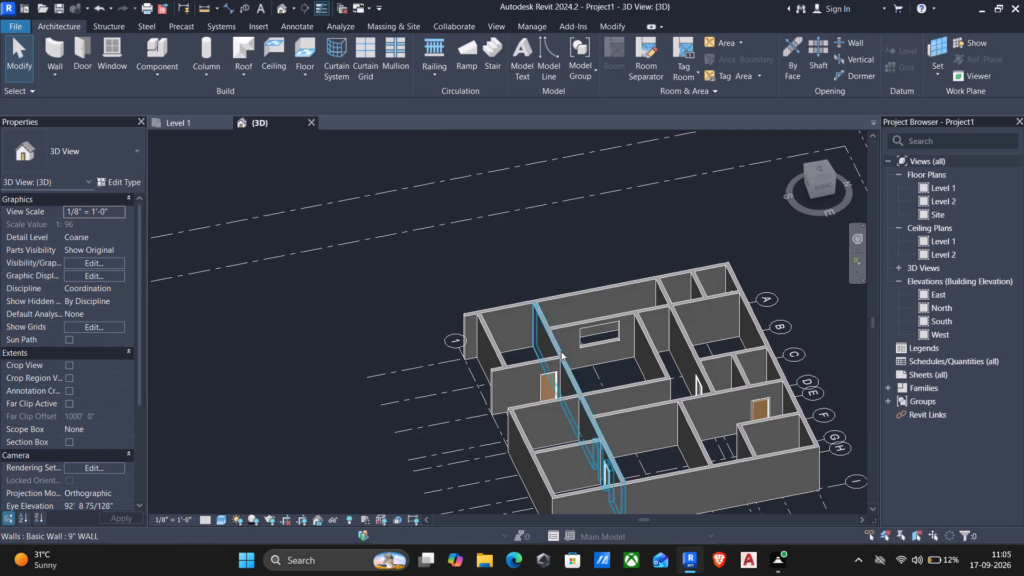
{"action": "scroll", "coordinate": [620, 337], "scroll_direction": "up", "scroll_amount": 3}
{"action": "left_click", "coordinate": [614, 313]}
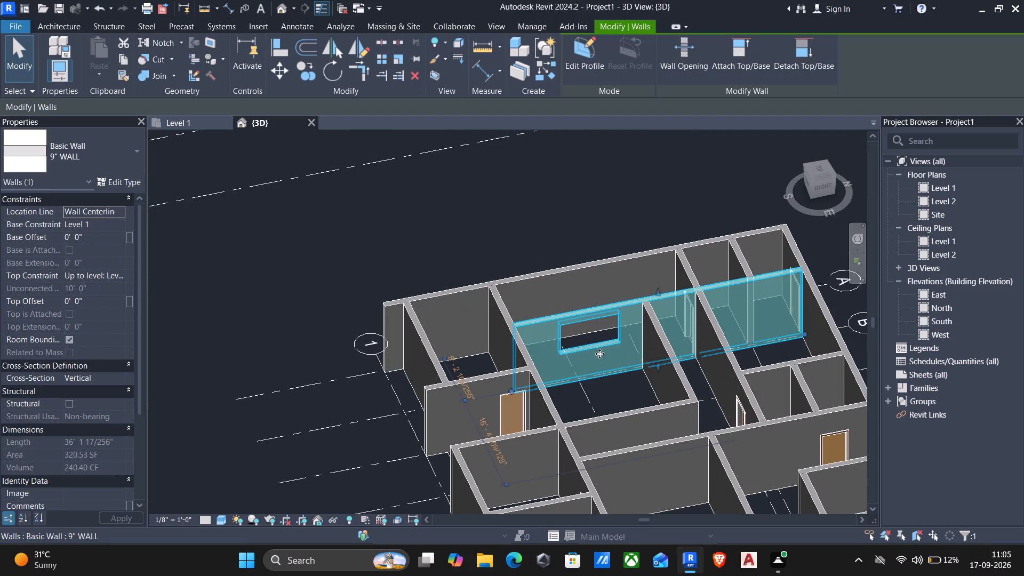
{"action": "key", "text": "Escape"}
{"action": "left_click", "coordinate": [590, 346]}
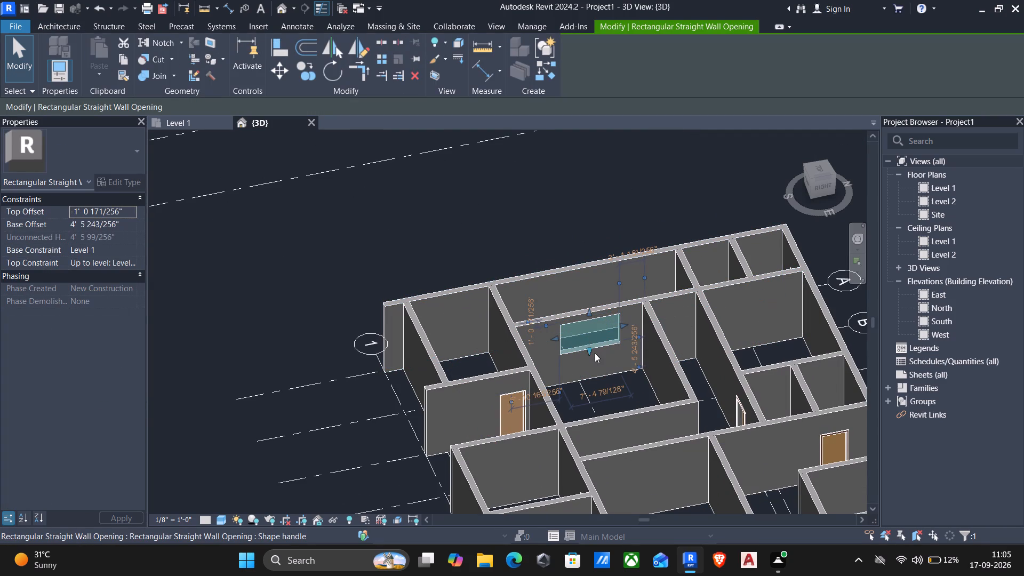
{"action": "left_click_drag", "start_coordinate": [588, 350], "coordinate": [588, 381]}
{"action": "key", "text": "Escape"}
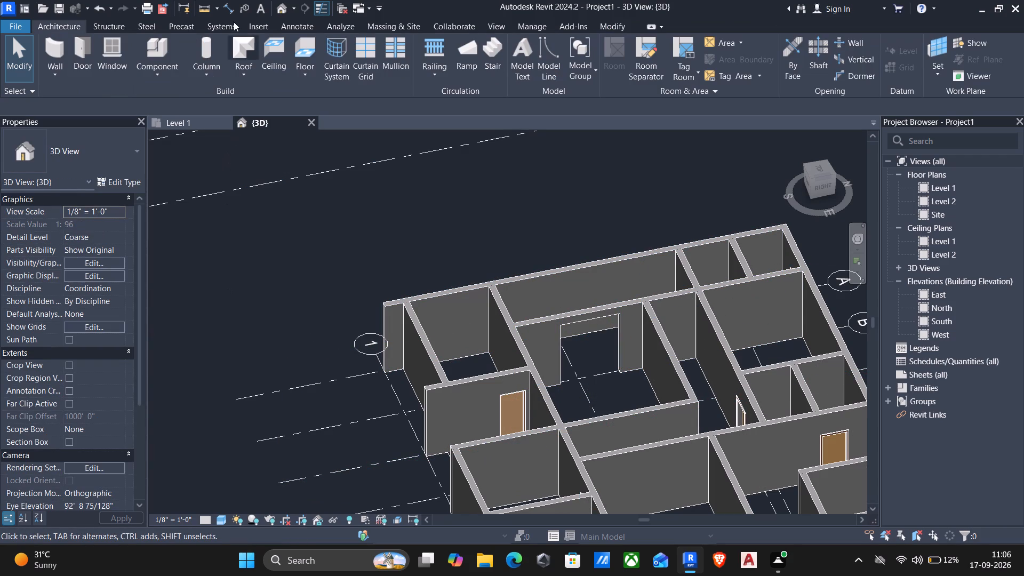
Check the opening in the Level 1 plan, and in 3D pull in its side nearest grid 5 and set its width to 4'.
{"action": "left_click", "coordinate": [191, 126]}
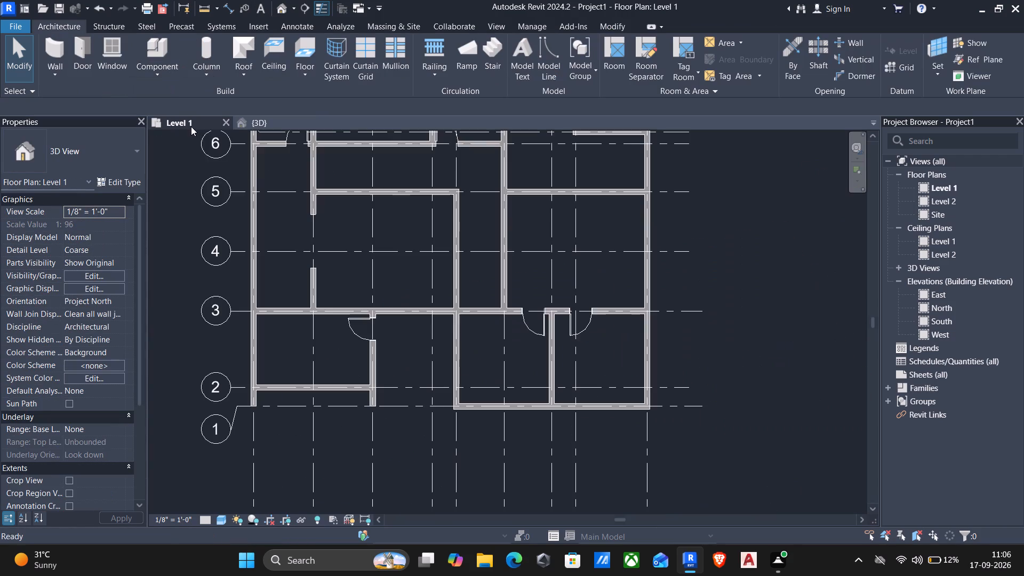
{"action": "scroll", "coordinate": [262, 186], "scroll_direction": "down", "scroll_amount": 2}
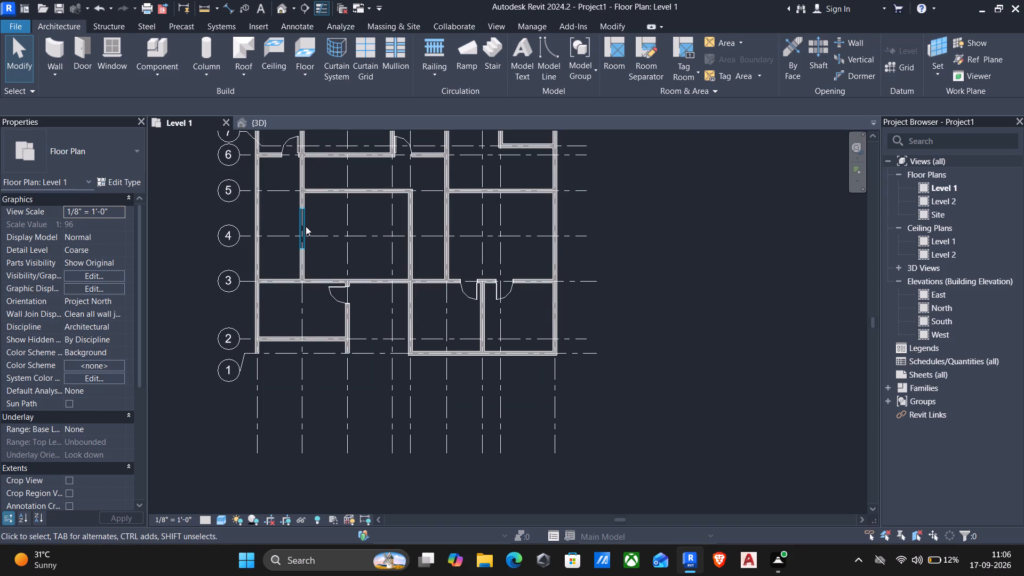
{"action": "scroll", "coordinate": [284, 232], "scroll_direction": "up", "scroll_amount": 3}
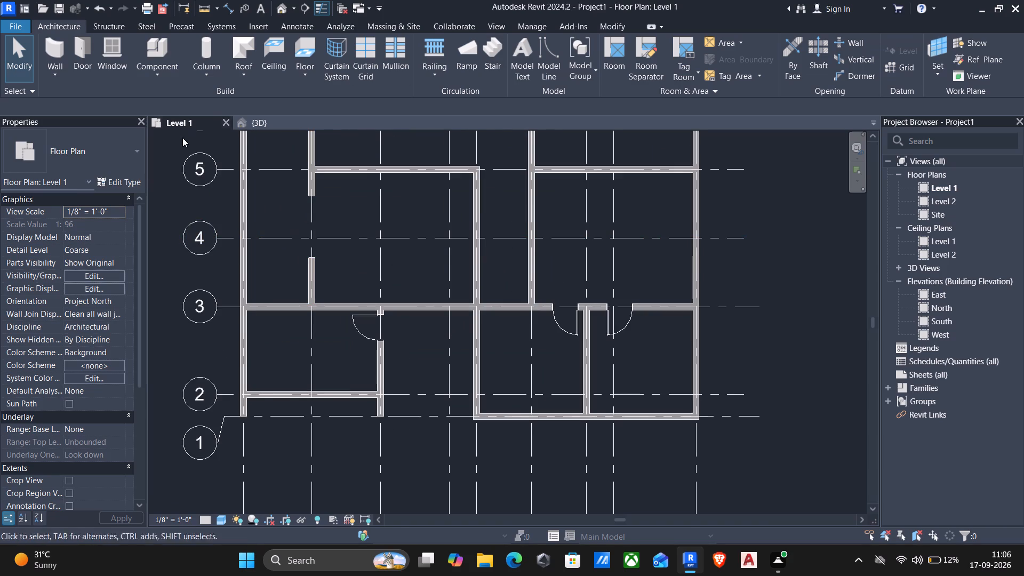
{"action": "left_click", "coordinate": [258, 117]}
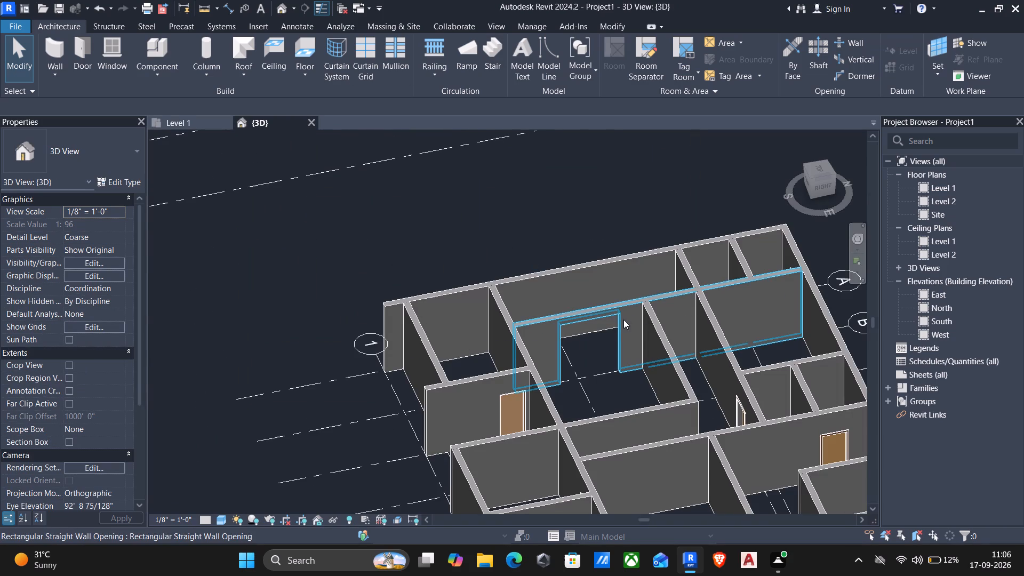
{"action": "left_click", "coordinate": [619, 322]}
{"action": "left_click_drag", "start_coordinate": [620, 342], "coordinate": [615, 343]}
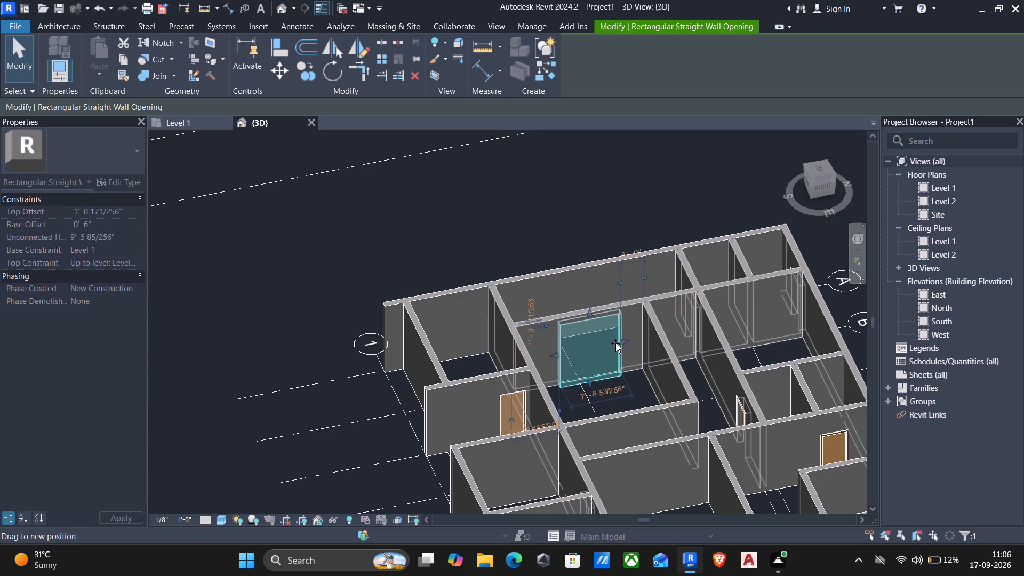
{"action": "left_click_drag", "start_coordinate": [615, 343], "coordinate": [595, 348]}
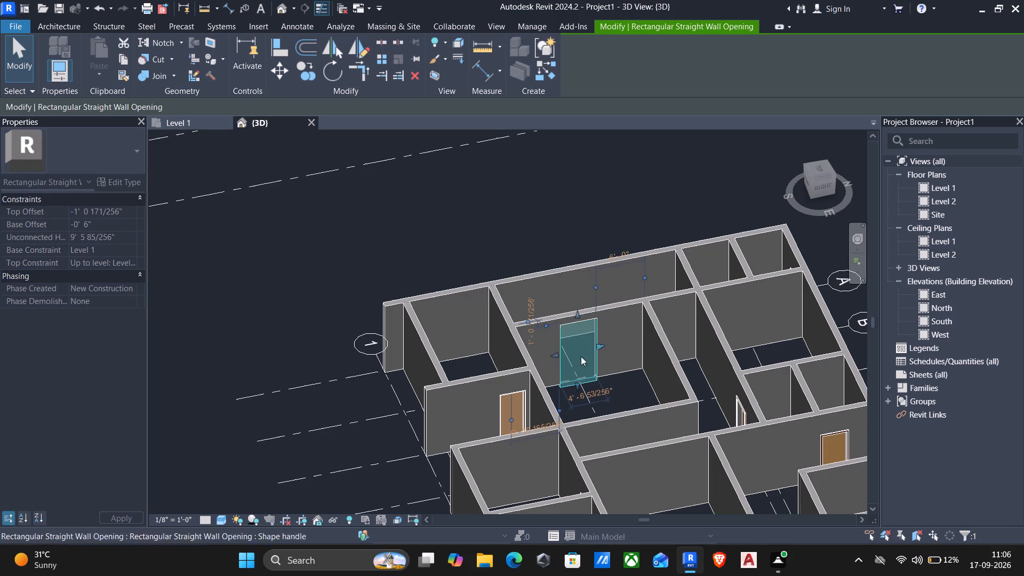
{"action": "left_click", "coordinate": [580, 394]}
{"action": "type", "text": "4'"}
{"action": "key", "text": "Return"}
{"action": "key", "text": "Escape"}
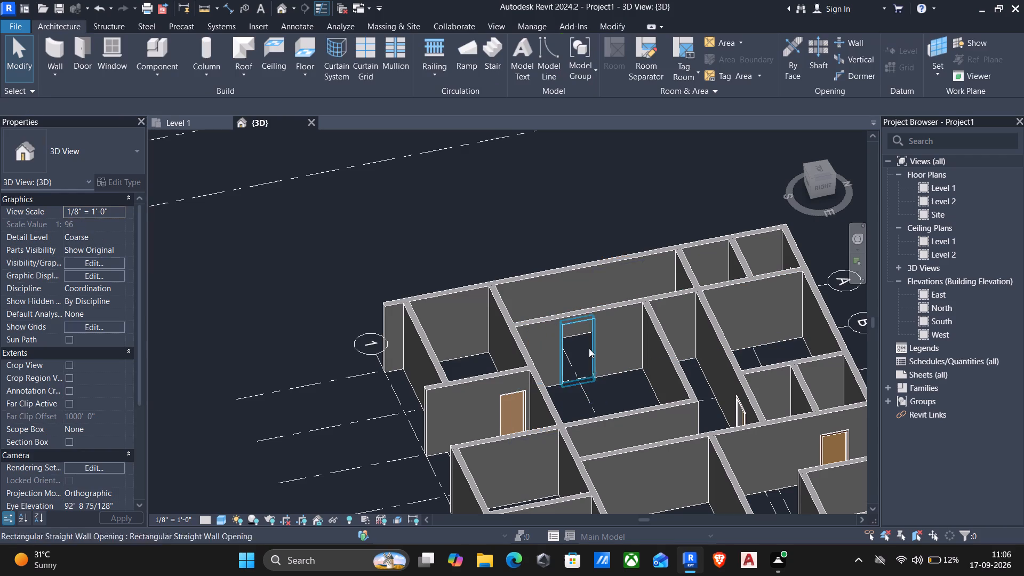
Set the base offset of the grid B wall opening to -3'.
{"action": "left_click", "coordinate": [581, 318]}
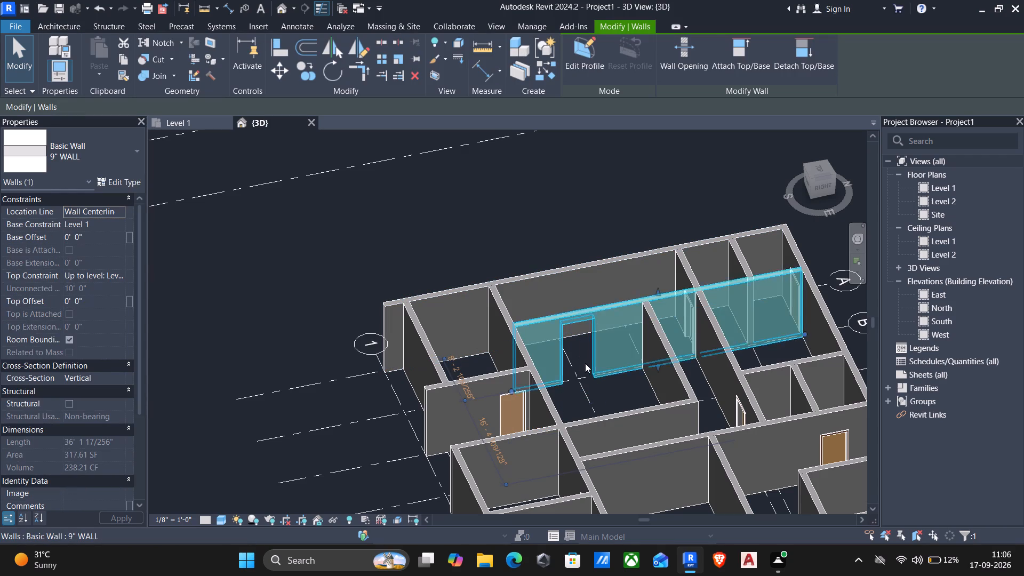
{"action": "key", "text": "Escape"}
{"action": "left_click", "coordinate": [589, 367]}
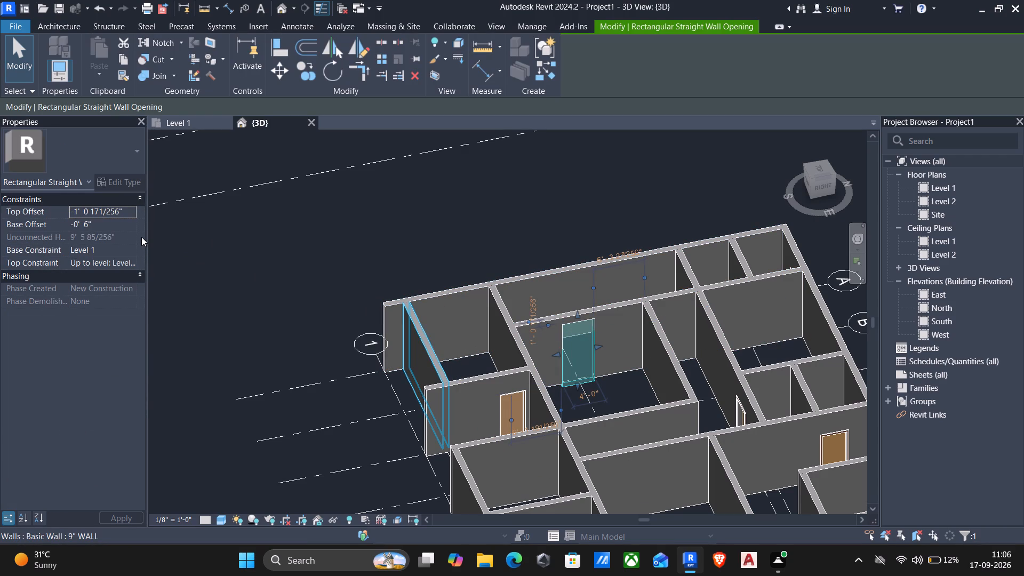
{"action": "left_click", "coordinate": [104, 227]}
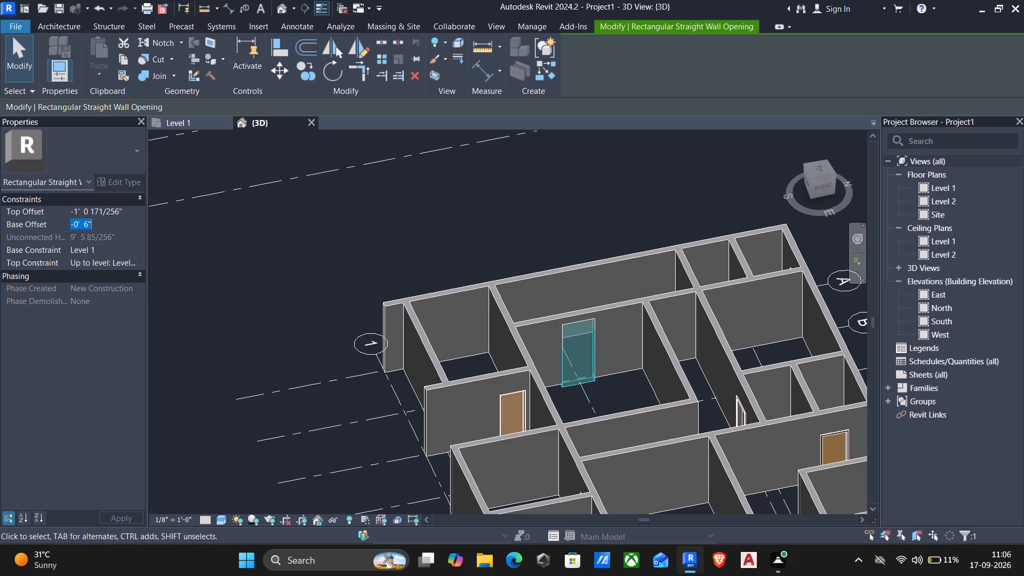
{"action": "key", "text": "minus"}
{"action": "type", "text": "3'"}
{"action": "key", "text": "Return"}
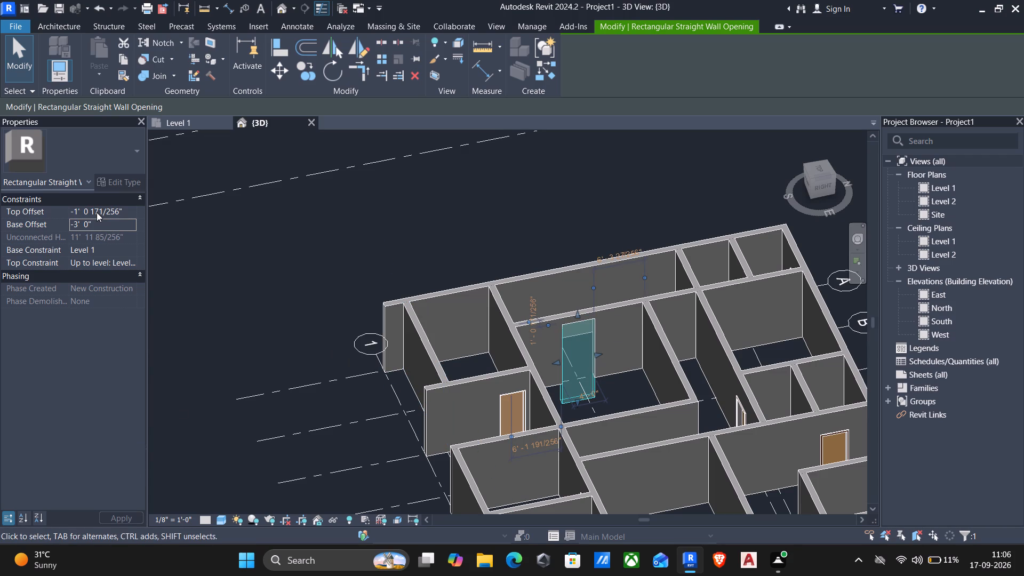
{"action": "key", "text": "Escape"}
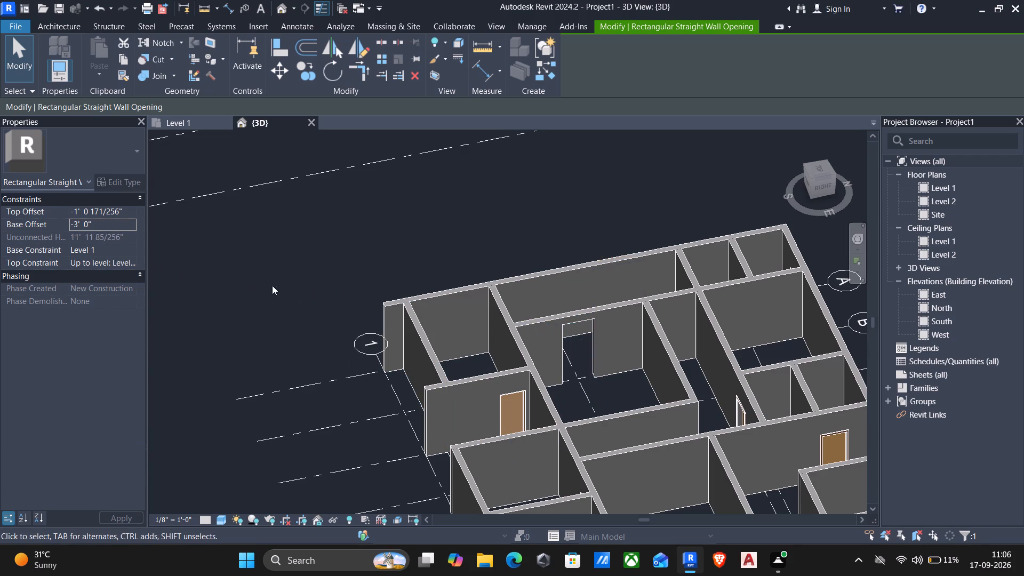
Set the grid B wall opening's base offset to 0' and its top offset to -3', and apply the changes.
{"action": "left_click", "coordinate": [572, 318]}
{"action": "key", "text": "Escape"}
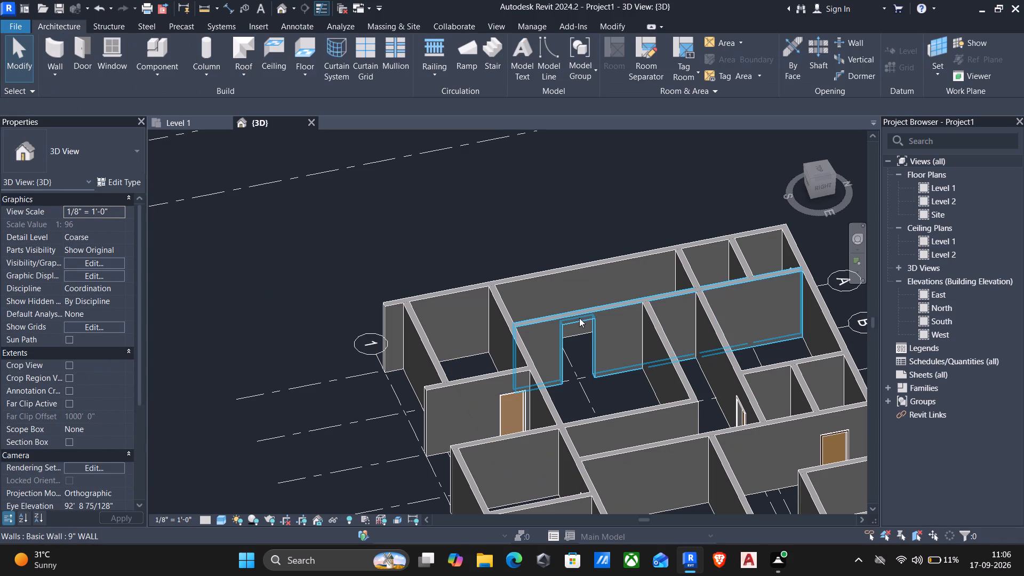
{"action": "left_click", "coordinate": [580, 321]}
{"action": "key", "text": "Escape"}
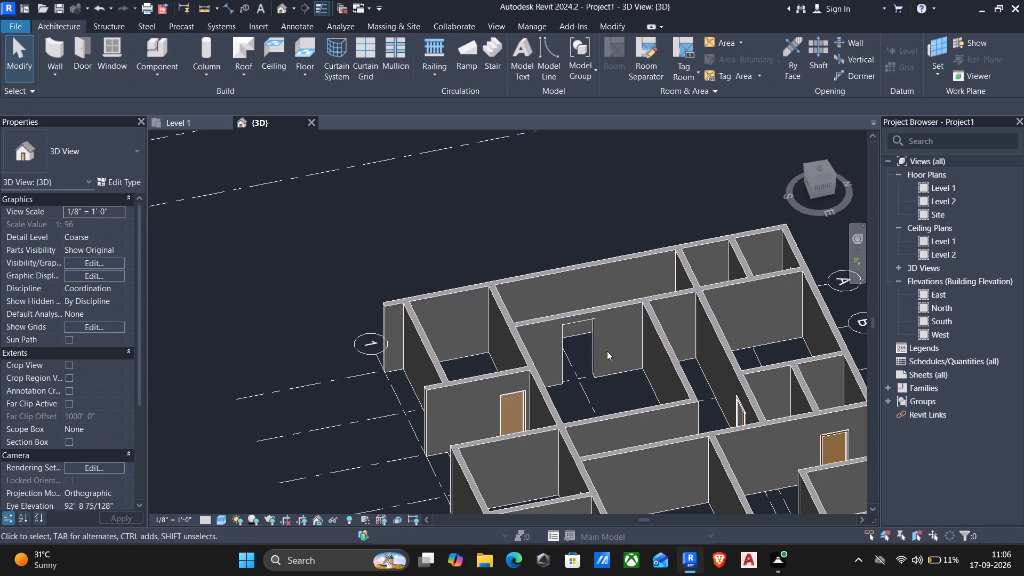
{"action": "scroll", "coordinate": [607, 351], "scroll_direction": "up", "scroll_amount": 4}
{"action": "left_click", "coordinate": [588, 340]}
{"action": "scroll", "coordinate": [559, 338], "scroll_direction": "down", "scroll_amount": 2}
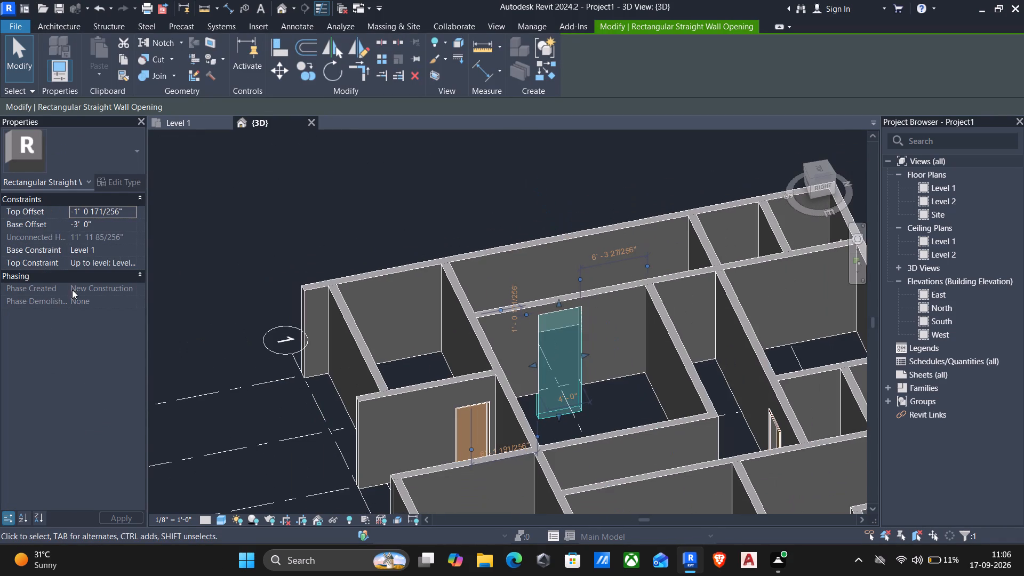
{"action": "left_click", "coordinate": [112, 225]}
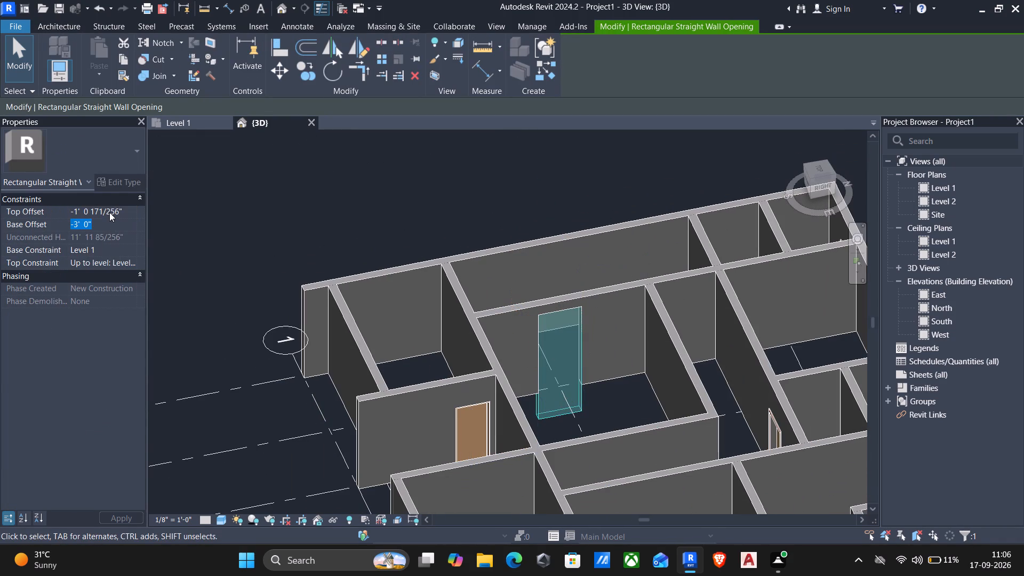
{"action": "type", "text": "0'"}
{"action": "key", "text": "Return"}
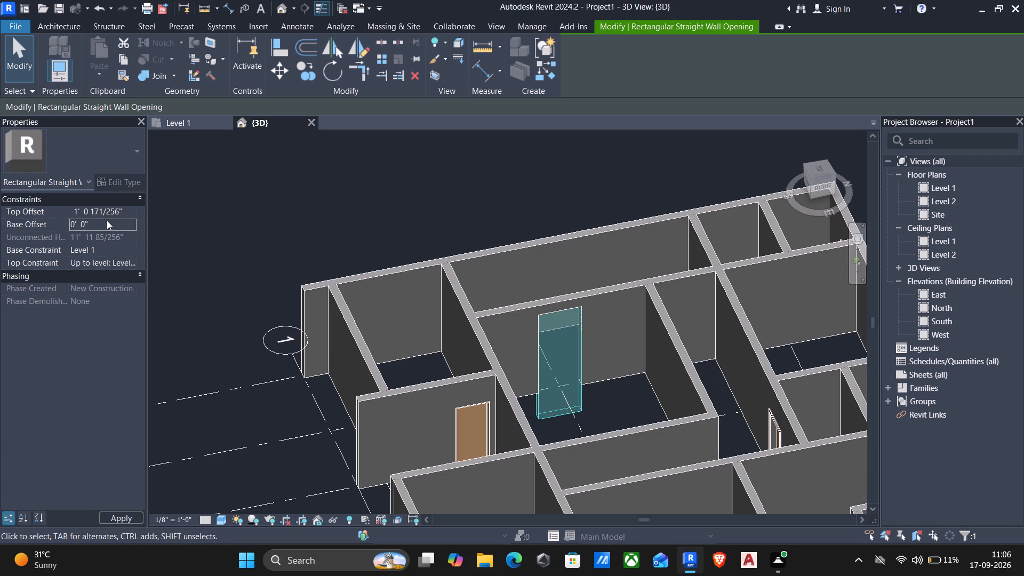
{"action": "left_click", "coordinate": [124, 205]}
{"action": "left_click", "coordinate": [134, 200]}
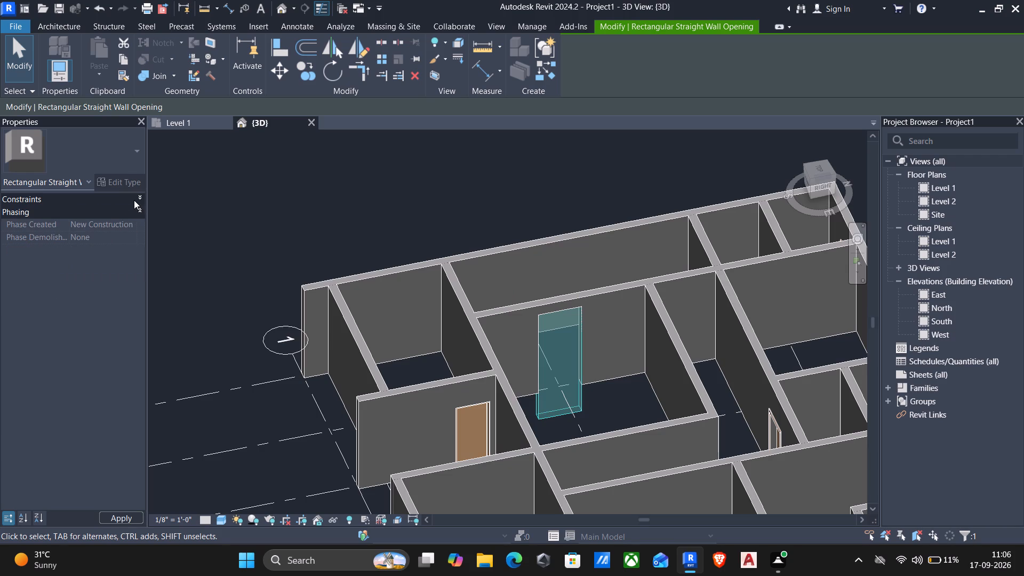
{"action": "left_click", "coordinate": [131, 211]}
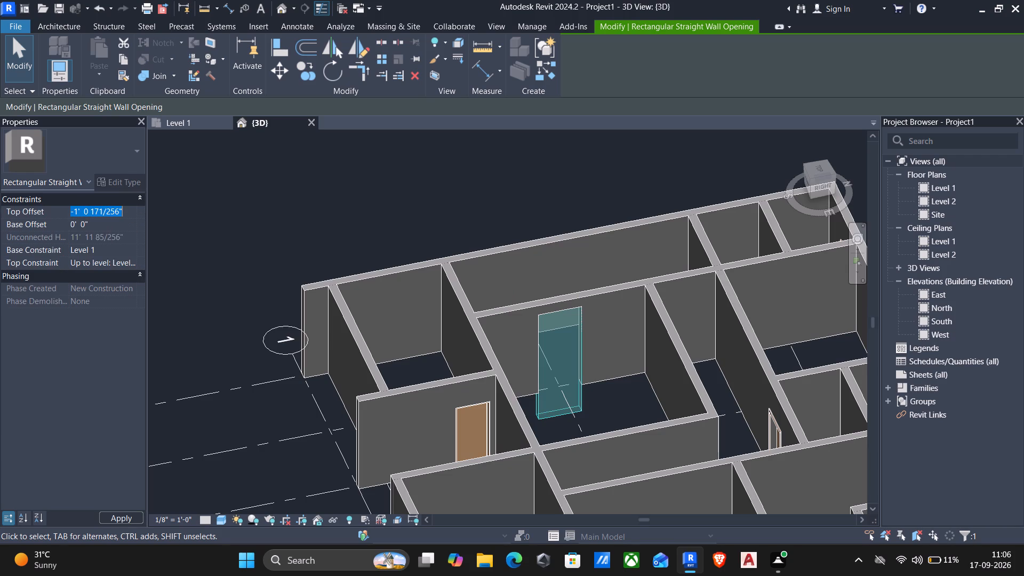
{"action": "type", "text": "-3'"}
{"action": "key", "text": "Return"}
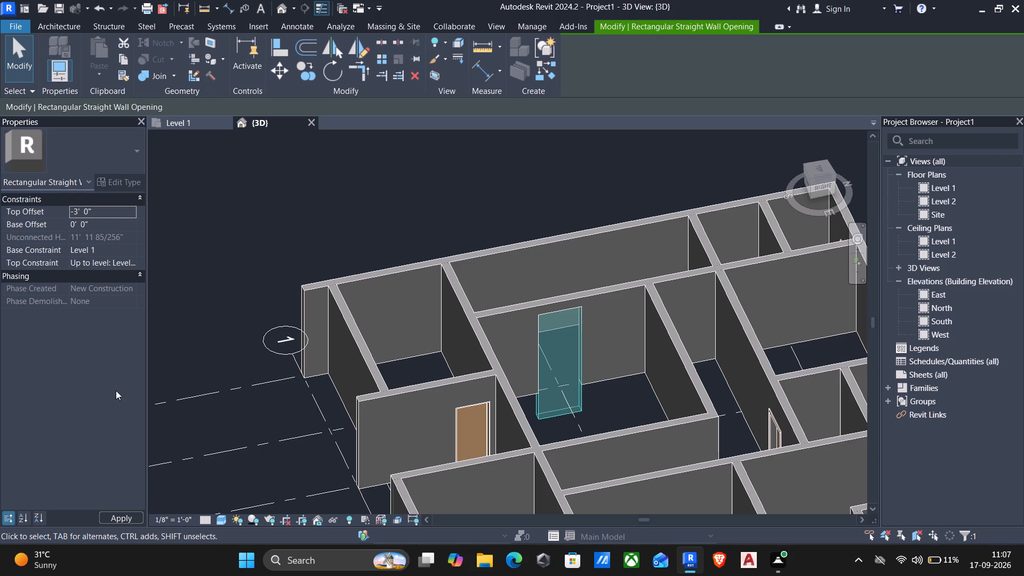
{"action": "left_click", "coordinate": [119, 513]}
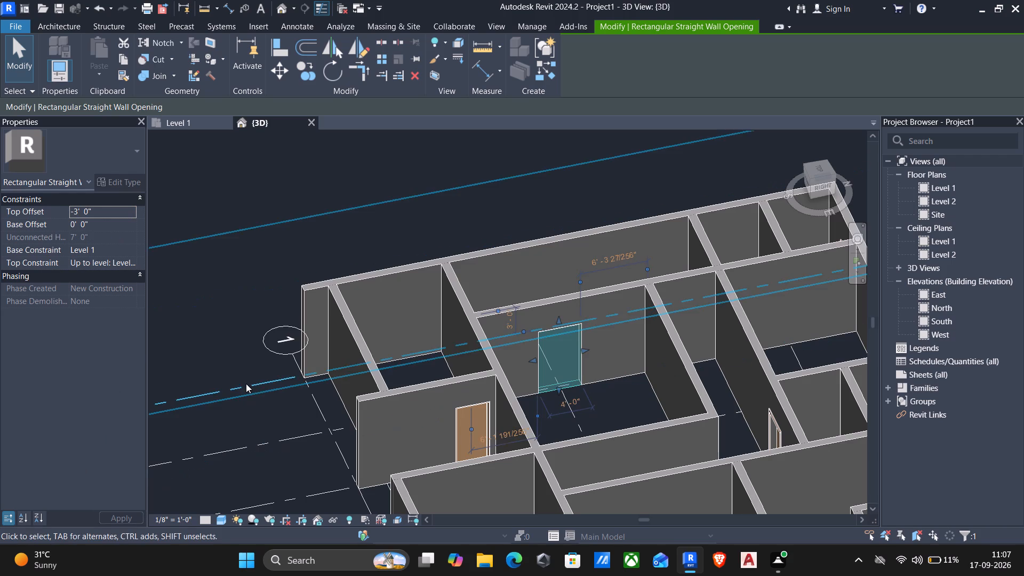
{"action": "key", "text": "Escape"}
Create a similar rectangular opening, about 3' 2 1/2" wide and 2' 8 1/2" high, in the grid E wall between grids 3 and 5.
{"action": "scroll", "coordinate": [484, 347], "scroll_direction": "down", "scroll_amount": 1}
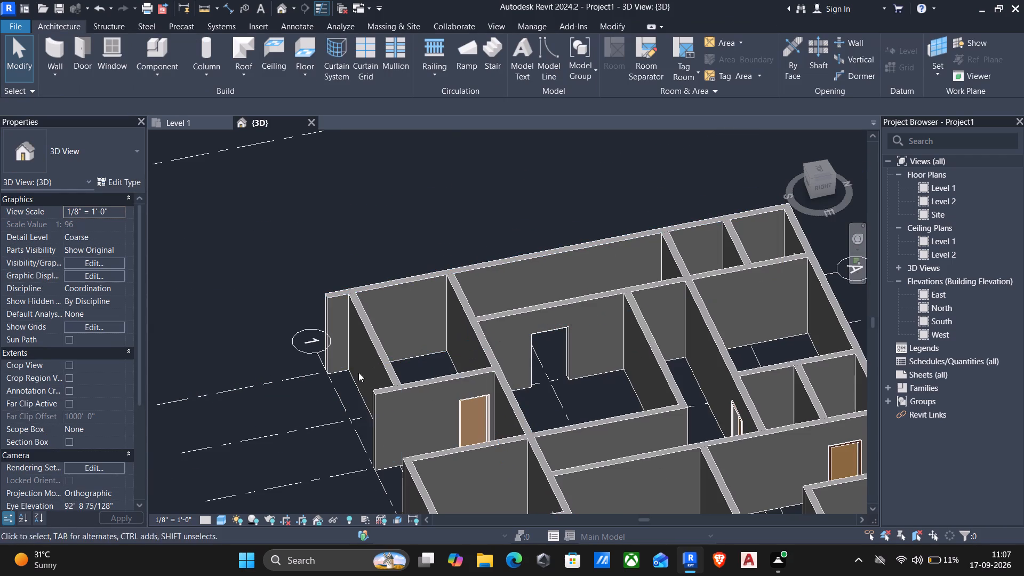
{"action": "scroll", "coordinate": [355, 378], "scroll_direction": "down", "scroll_amount": 1}
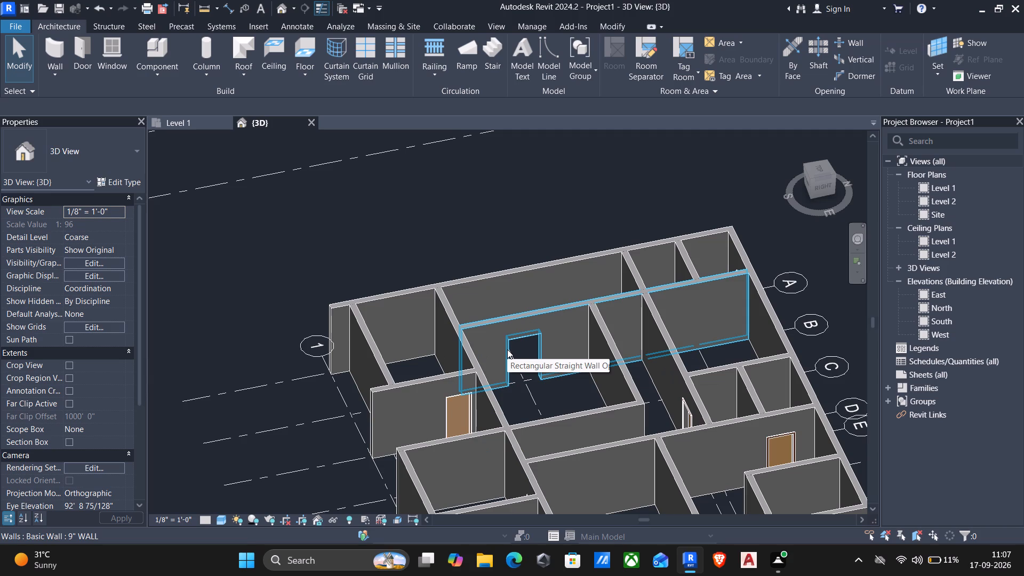
{"action": "left_click", "coordinate": [514, 340]}
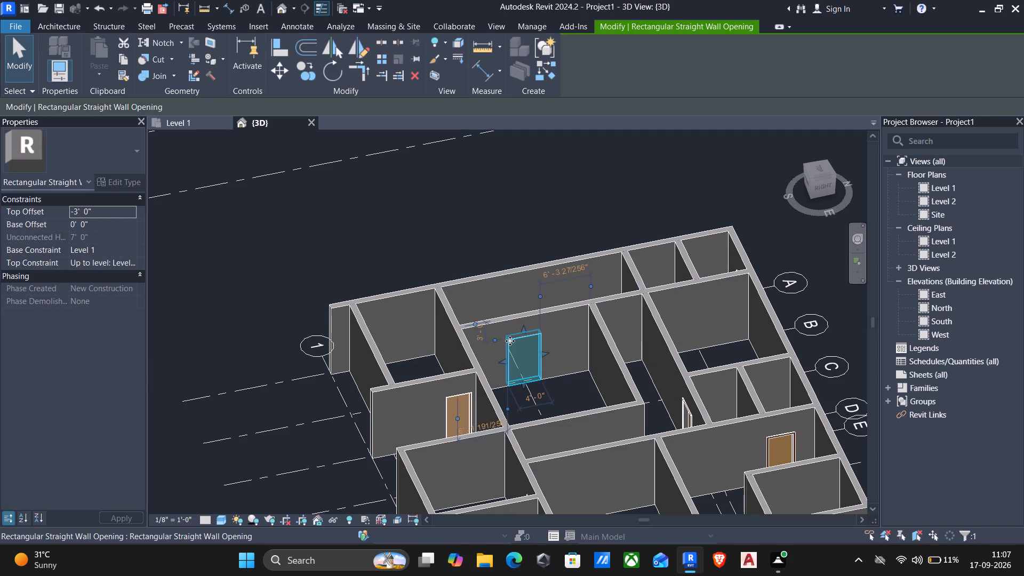
{"action": "key", "text": "c"}
{"action": "key", "text": "s"}
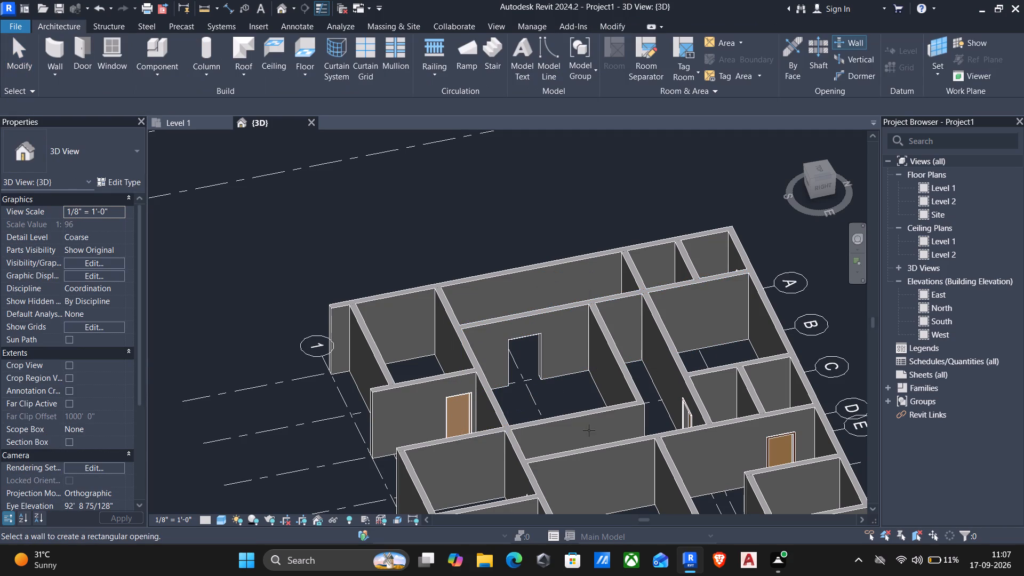
{"action": "left_click", "coordinate": [569, 419]}
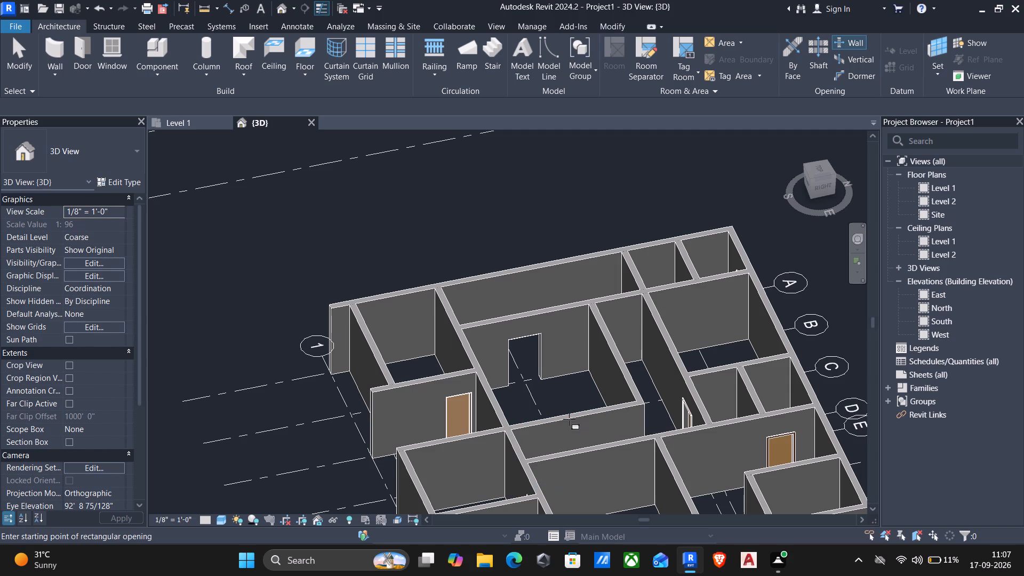
{"action": "left_click", "coordinate": [558, 422]}
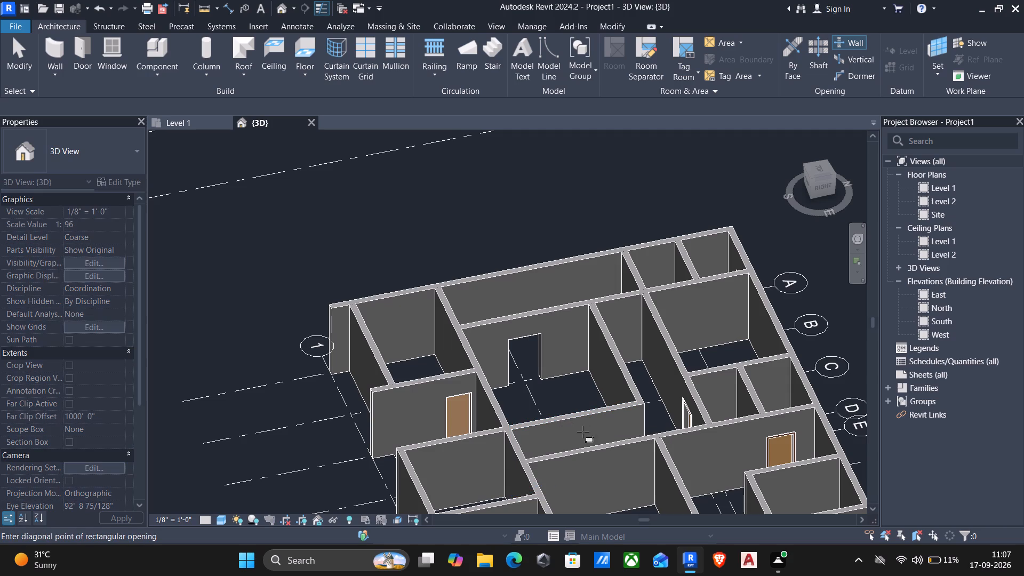
{"action": "left_click", "coordinate": [585, 435]}
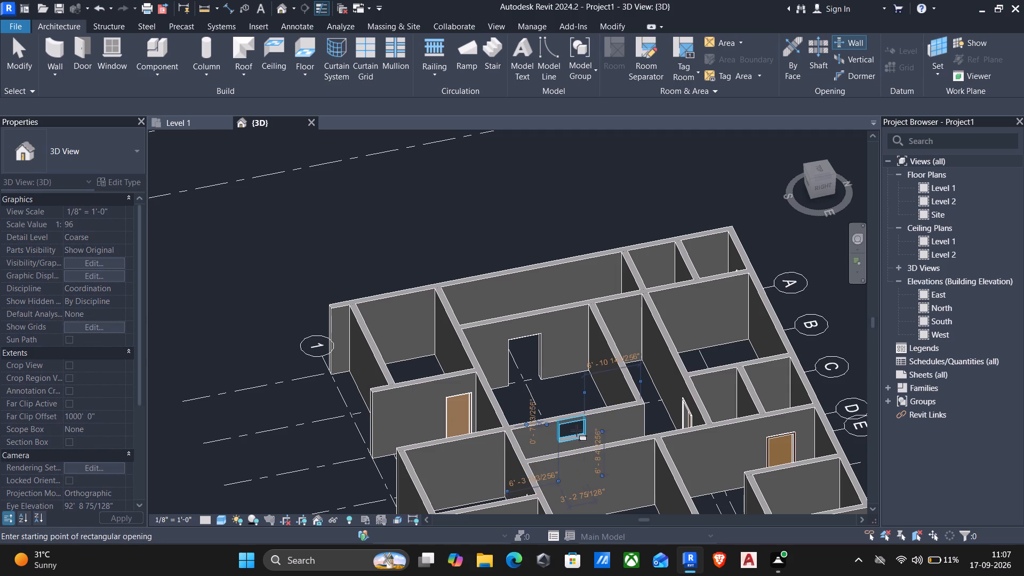
{"action": "key", "text": "Escape"}
{"action": "scroll", "coordinate": [559, 421], "scroll_direction": "up", "scroll_amount": 2}
{"action": "key", "text": "Escape"}
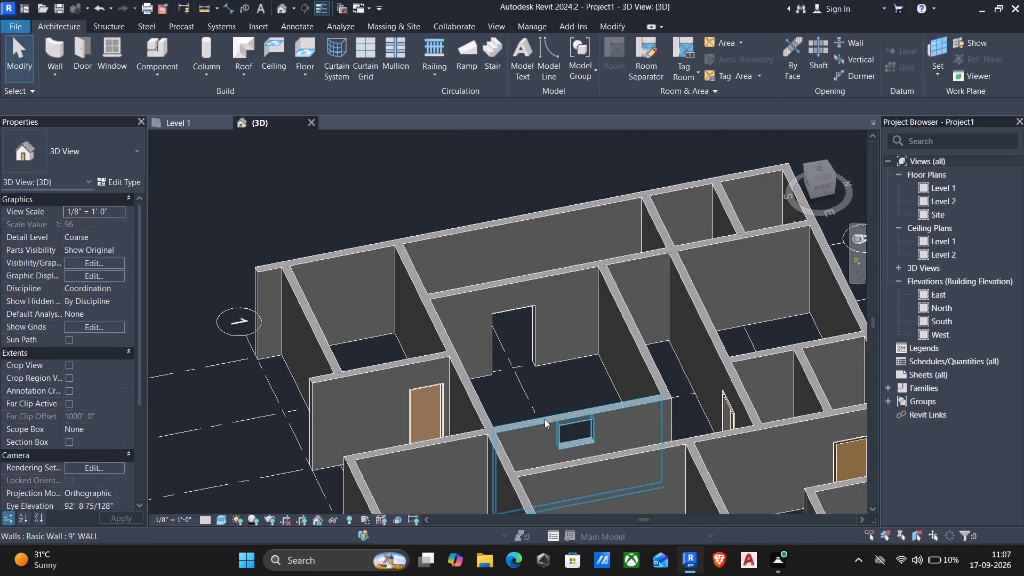
Set the new grid E wall opening's base offset to 0' and its top offset to -3', and apply the changes.
{"action": "scroll", "coordinate": [507, 420], "scroll_direction": "down", "scroll_amount": 2}
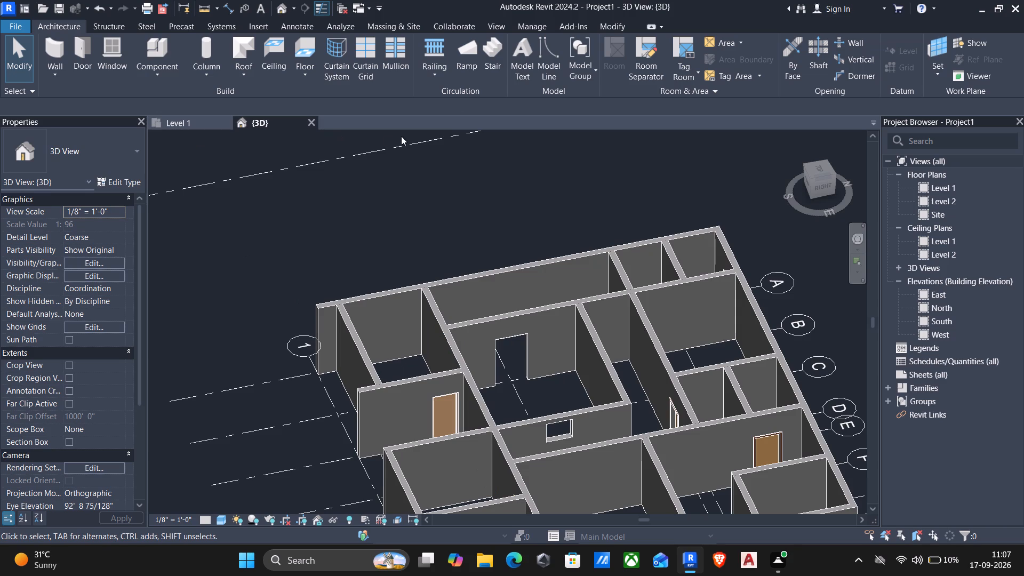
{"action": "left_click", "coordinate": [181, 121]}
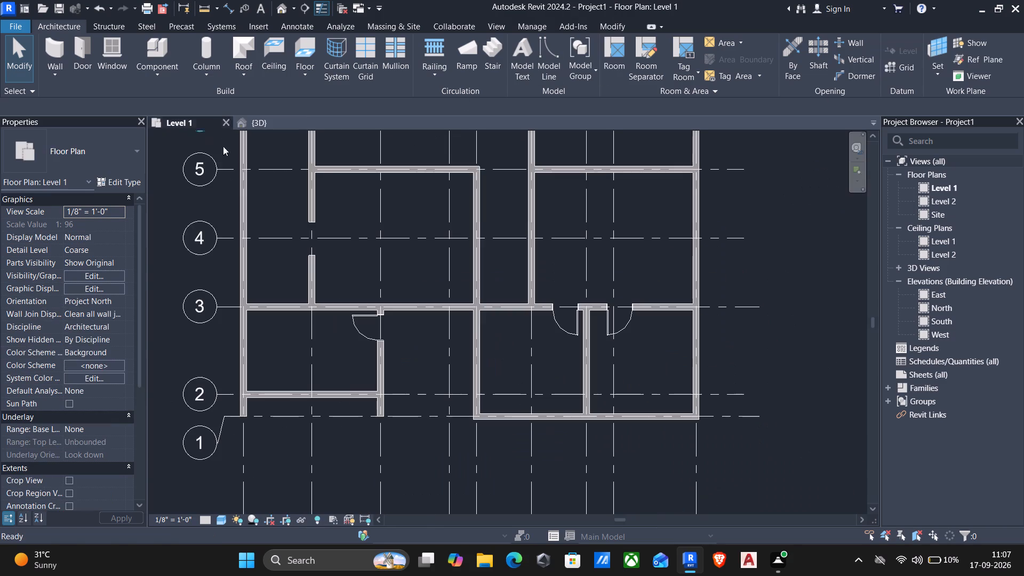
{"action": "scroll", "coordinate": [416, 229], "scroll_direction": "down", "scroll_amount": 1}
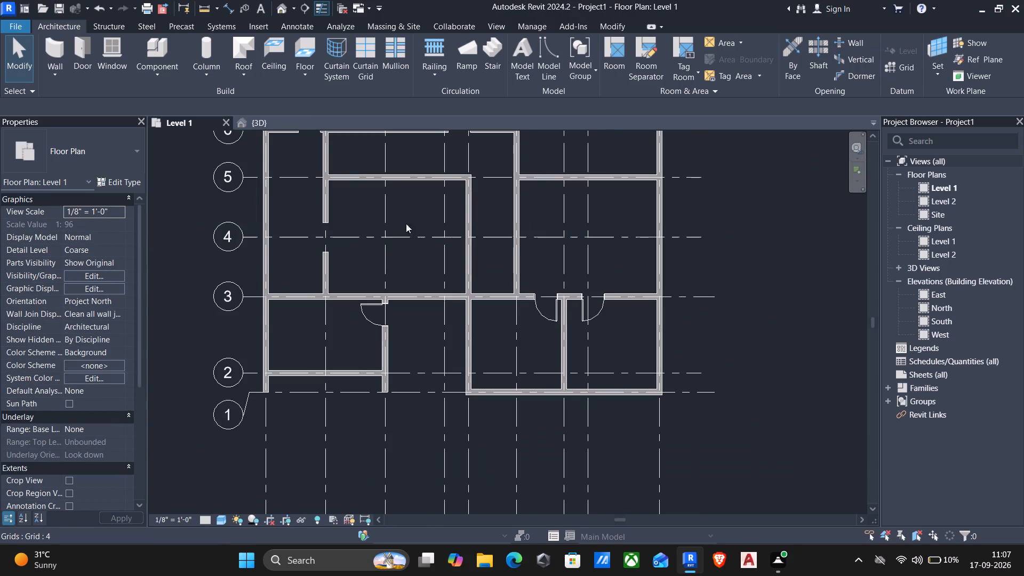
{"action": "left_click", "coordinate": [279, 9]}
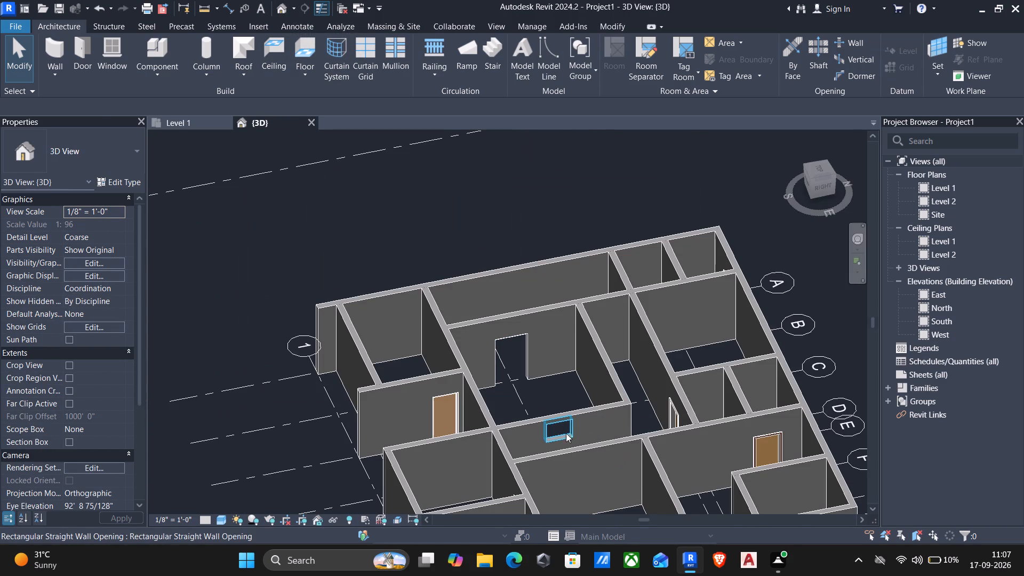
{"action": "left_click", "coordinate": [563, 436]}
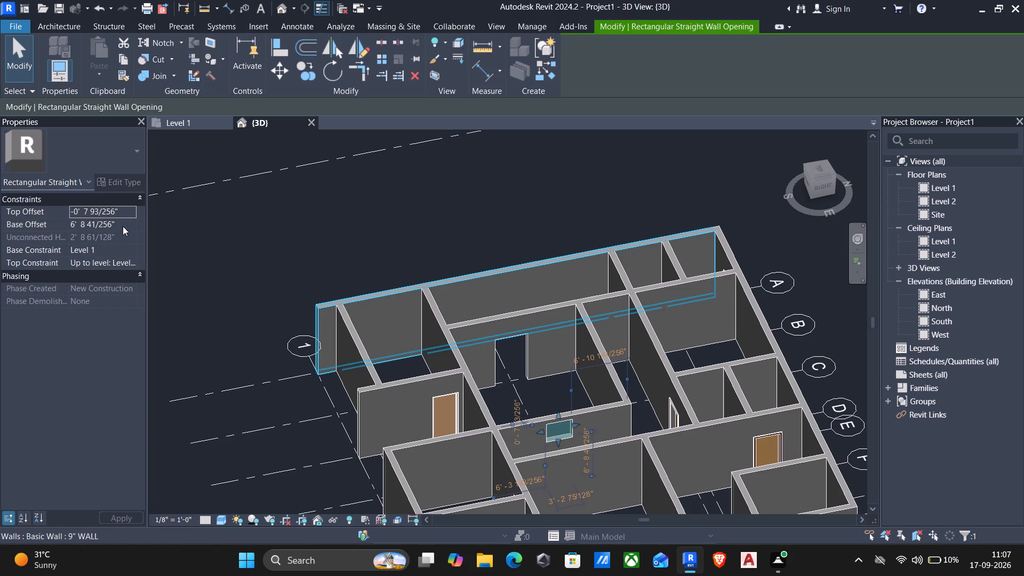
{"action": "left_click", "coordinate": [123, 225]}
{"action": "type", "text": "0'"}
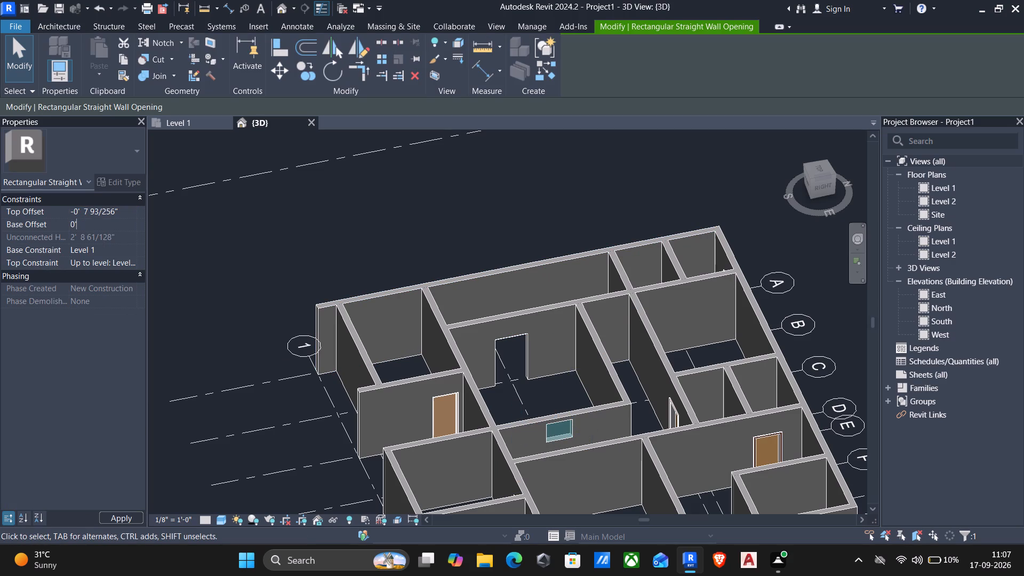
{"action": "key", "text": "Return"}
{"action": "left_click", "coordinate": [125, 210]}
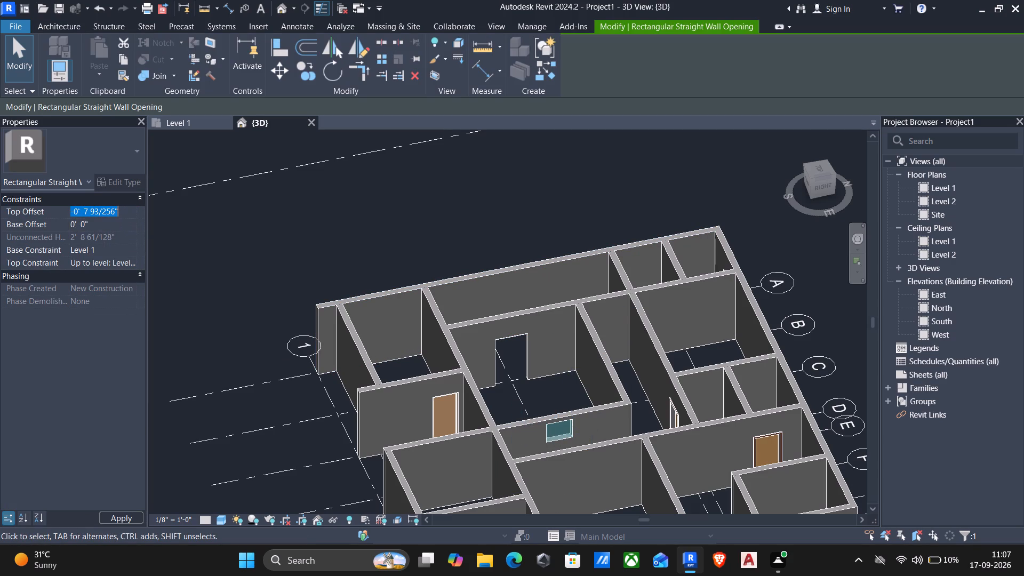
{"action": "key", "text": "minus"}
{"action": "type", "text": "3'"}
{"action": "key", "text": "Return"}
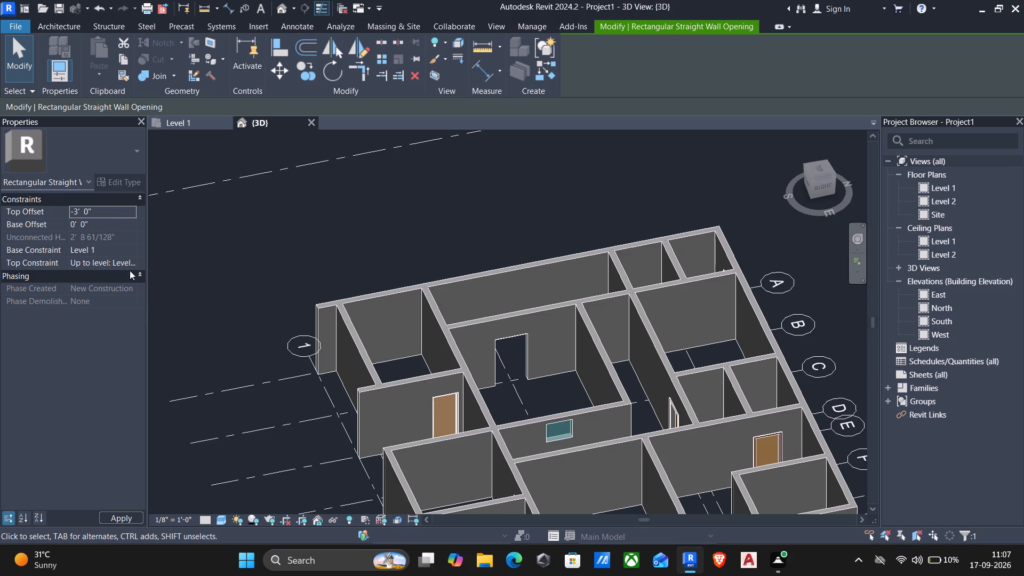
{"action": "left_click", "coordinate": [111, 513]}
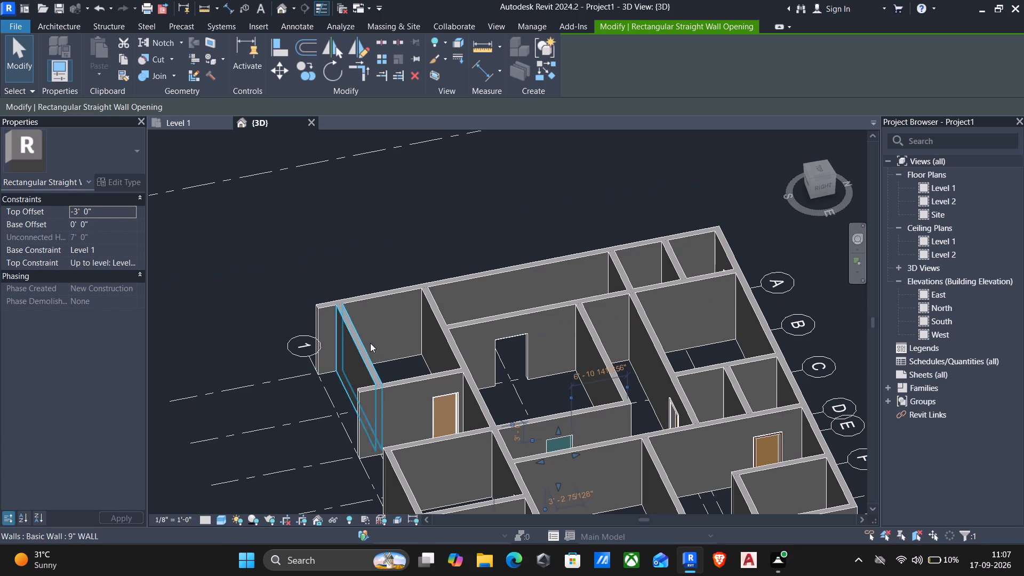
{"action": "key", "text": "Escape"}
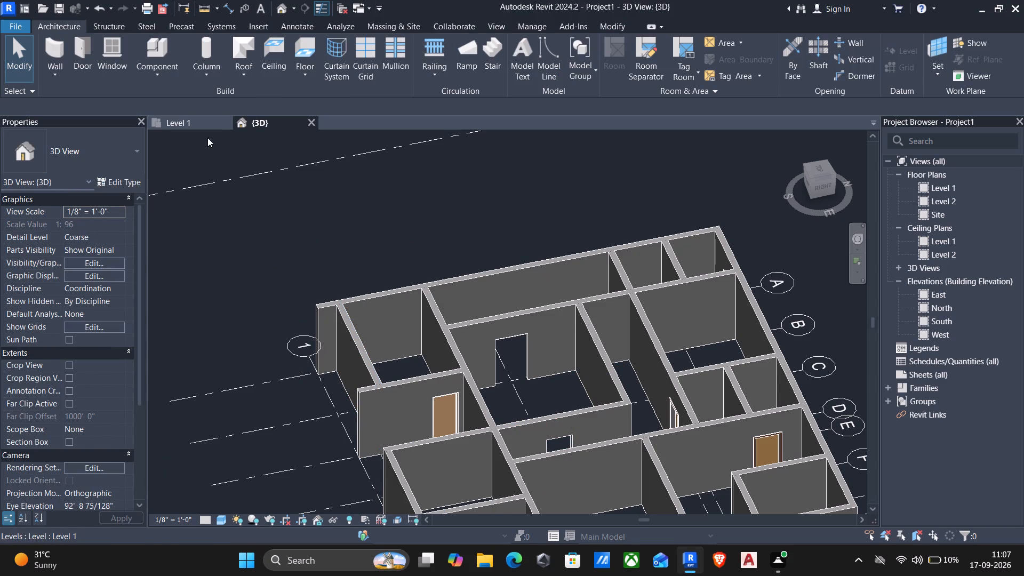
Check the wall openings between grids 3 and 5 in the Level 1 plan.
{"action": "left_click", "coordinate": [182, 119]}
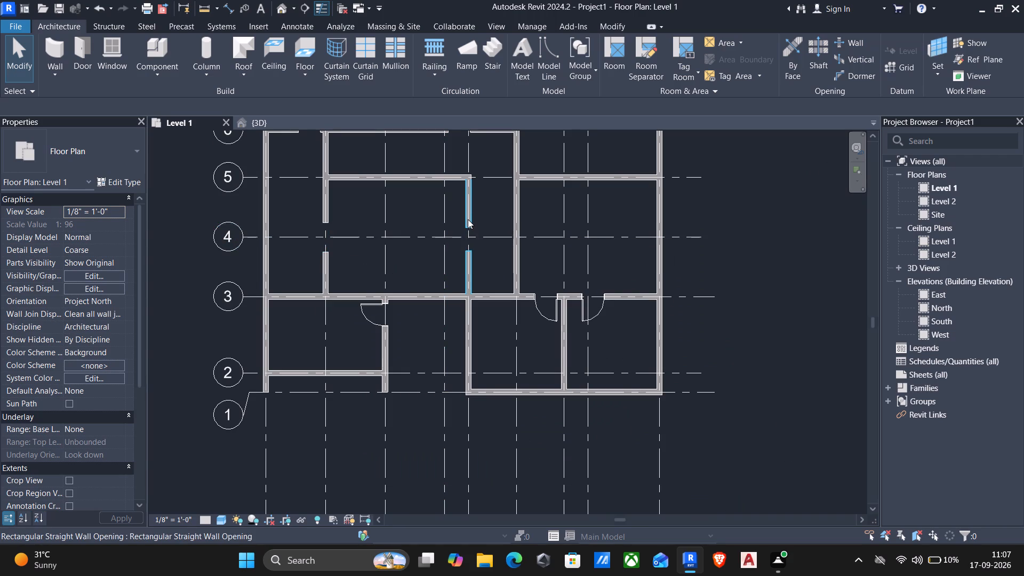
{"action": "scroll", "coordinate": [502, 214], "scroll_direction": "down", "scroll_amount": 1}
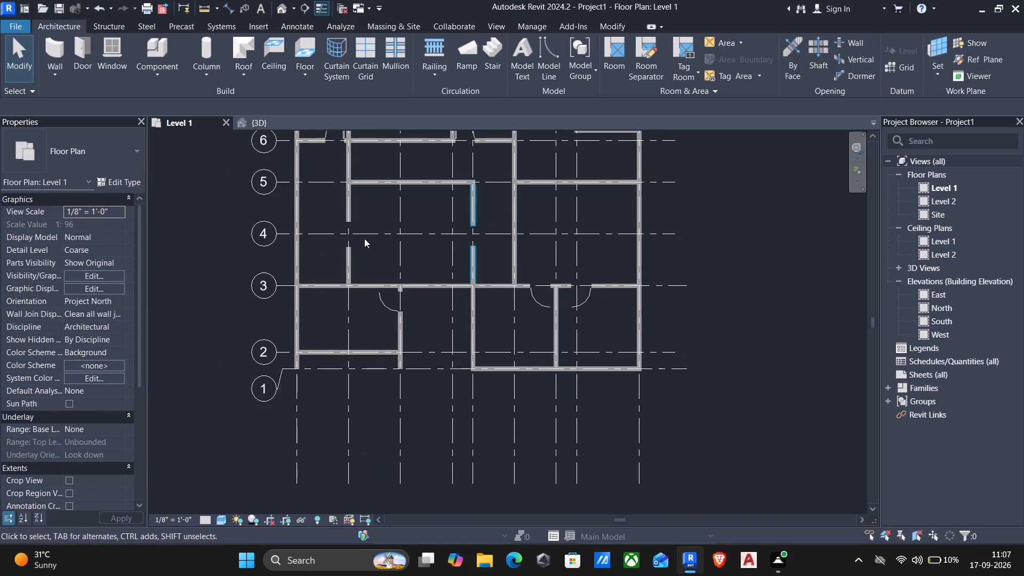
{"action": "middle_click_drag", "start_coordinate": [402, 233], "coordinate": [397, 281]}
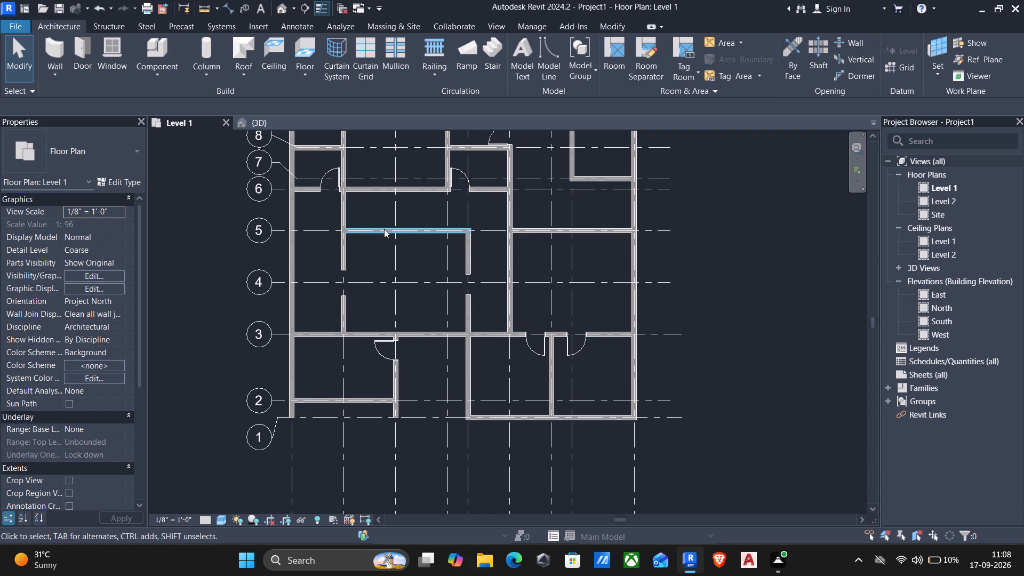
Create a similar rectangular opening, about 3' 6 1/2" wide, in the grid 5 wall just beside grid B.
{"action": "left_click", "coordinate": [340, 281]}
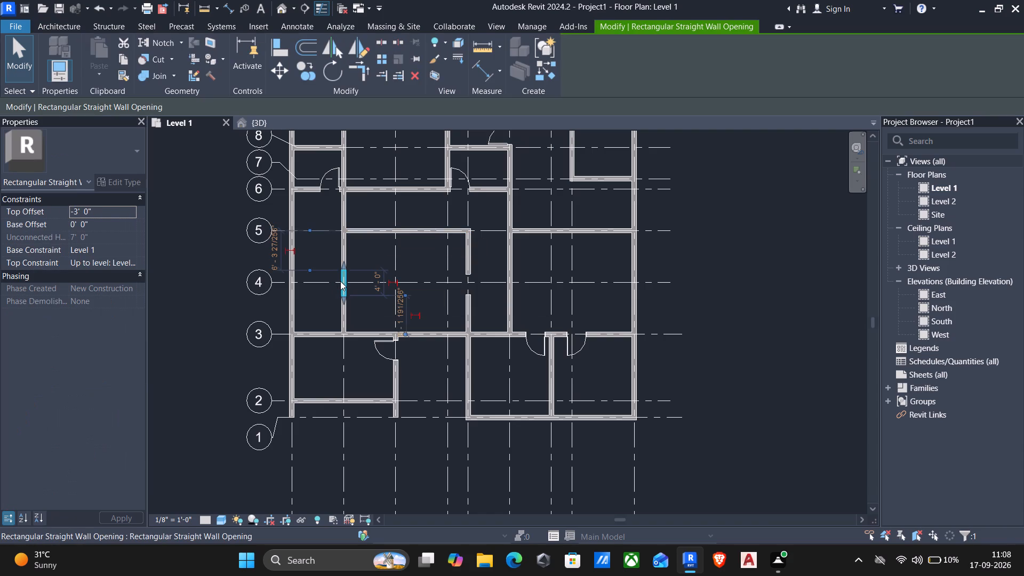
{"action": "type", "text": "CS"}
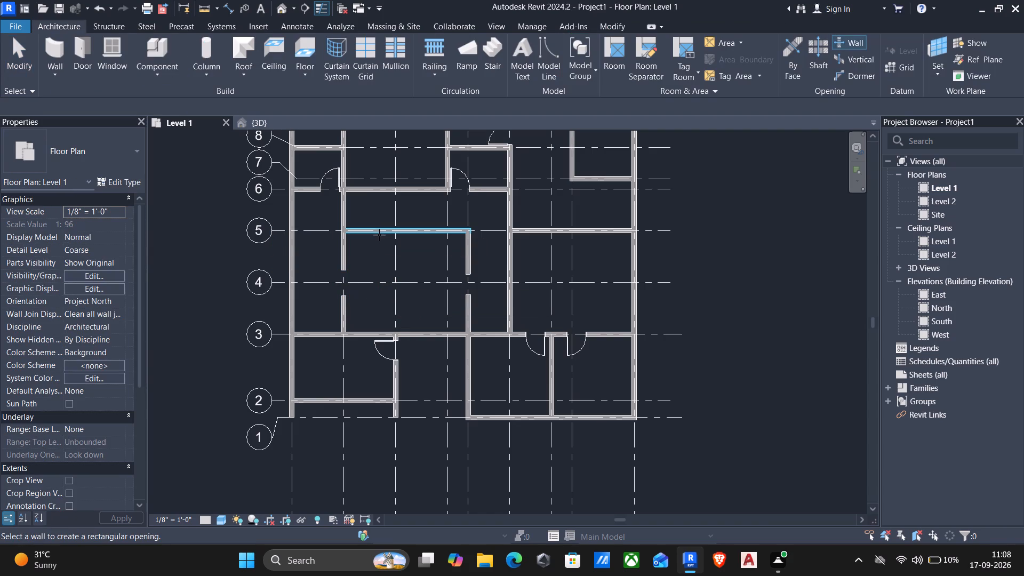
{"action": "scroll", "coordinate": [376, 226], "scroll_direction": "up", "scroll_amount": 3}
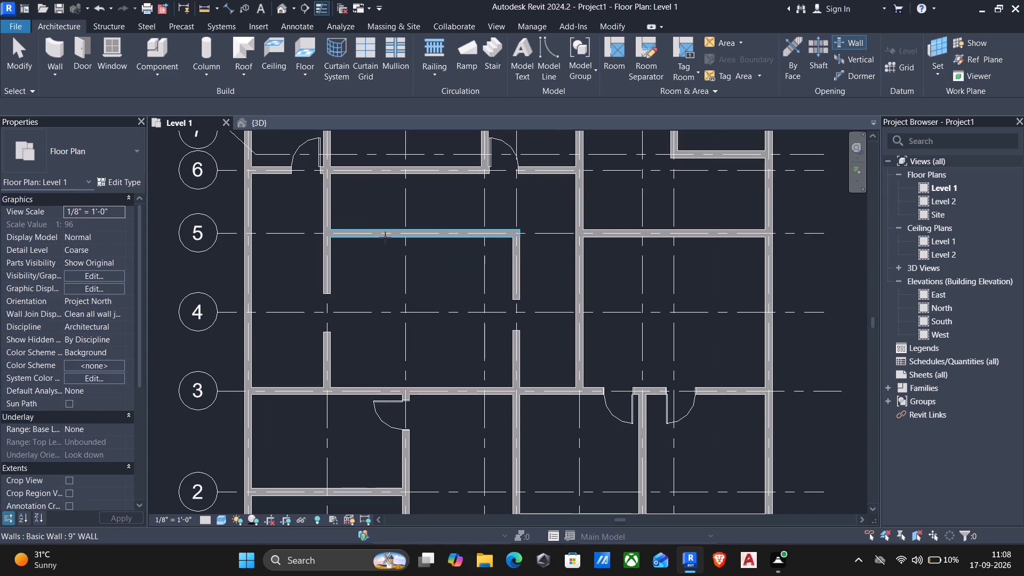
{"action": "left_click", "coordinate": [336, 233]}
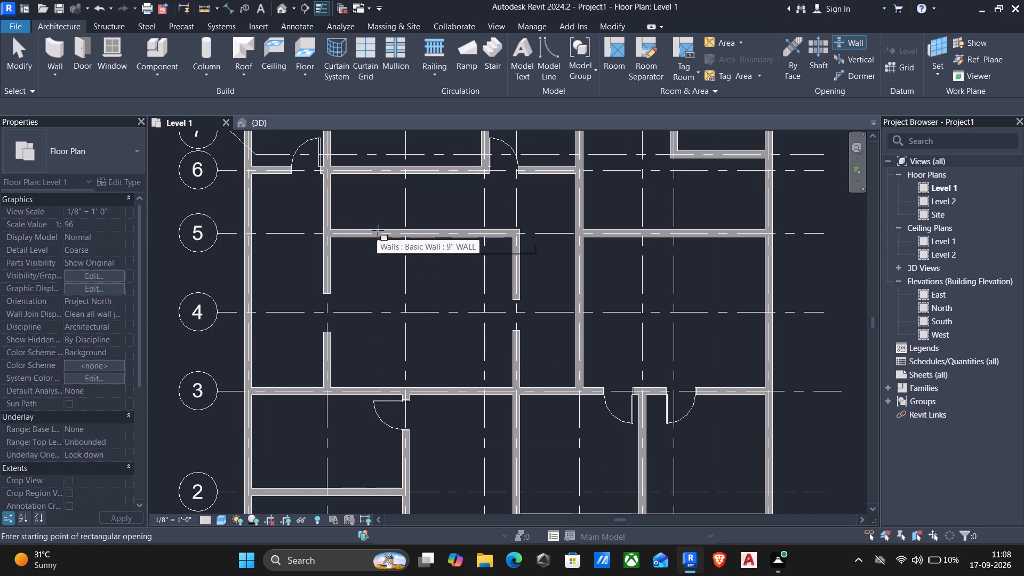
{"action": "left_click", "coordinate": [371, 234]}
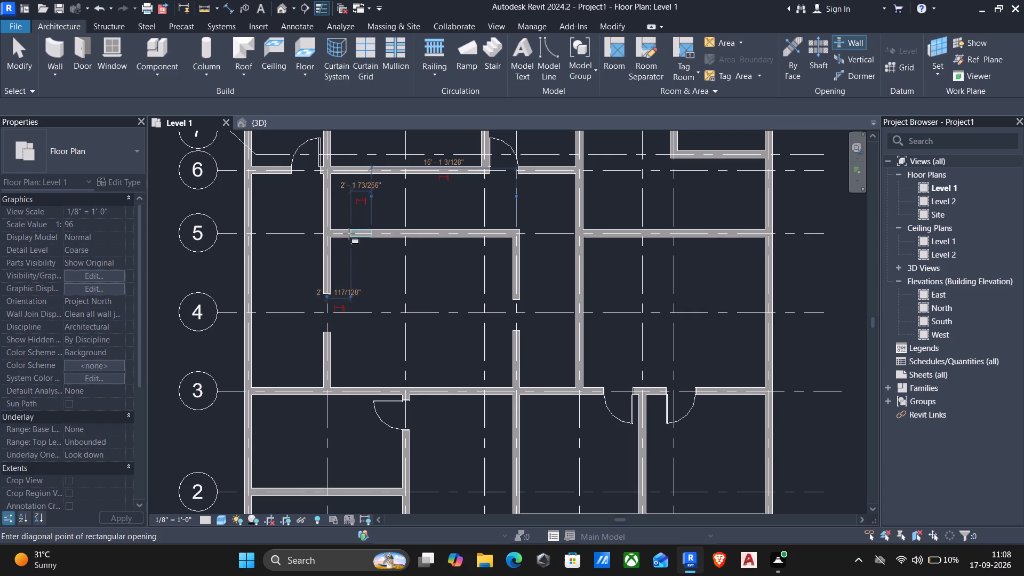
{"action": "left_click", "coordinate": [337, 235]}
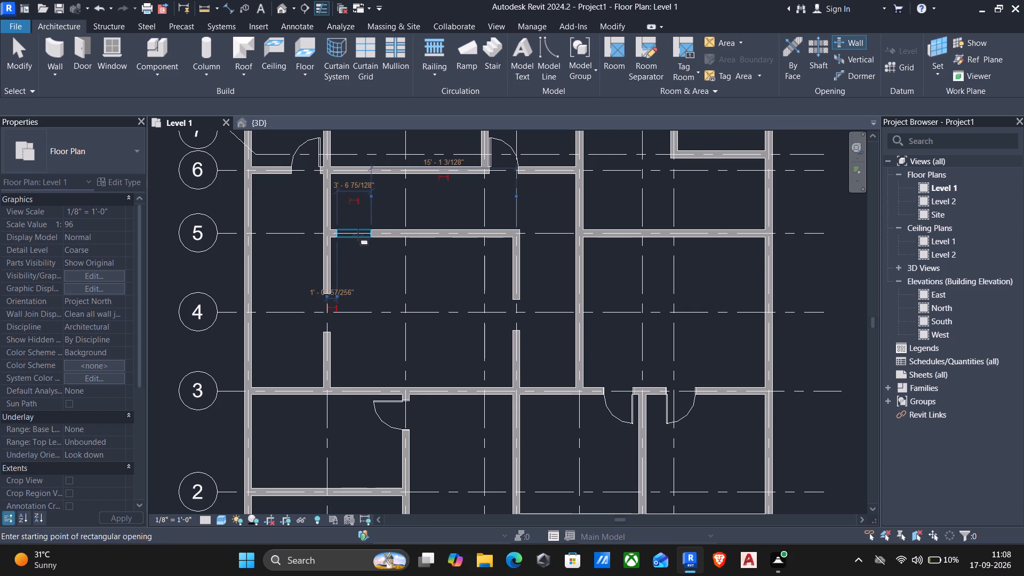
{"action": "key", "text": "Escape"}
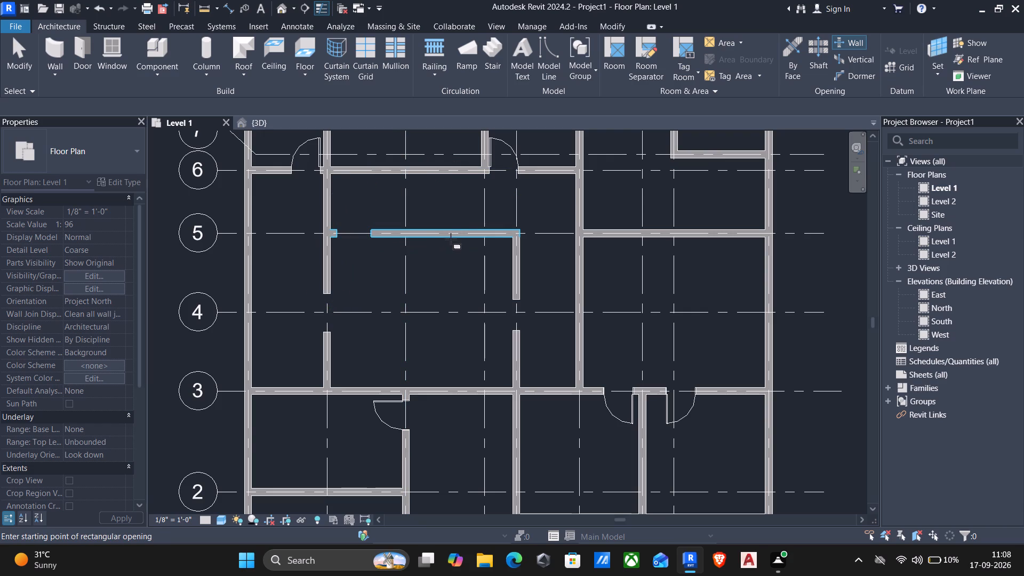
Cut a second rectangular opening, about 4' 10" wide, in the grid 5 wall between grids C and E.
{"action": "left_click", "coordinate": [443, 232]}
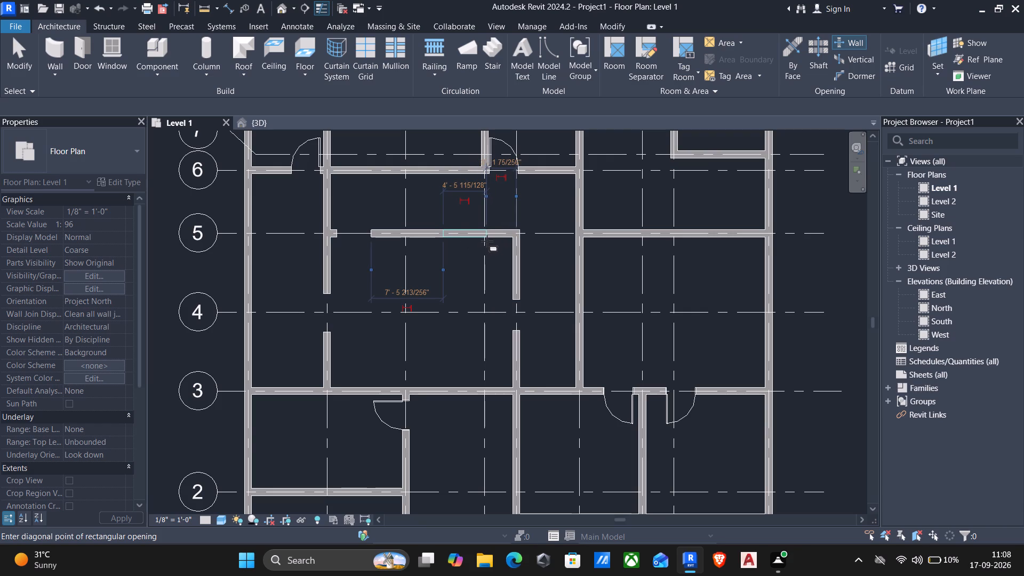
{"action": "left_click", "coordinate": [490, 235]}
{"action": "key", "text": "Escape"}
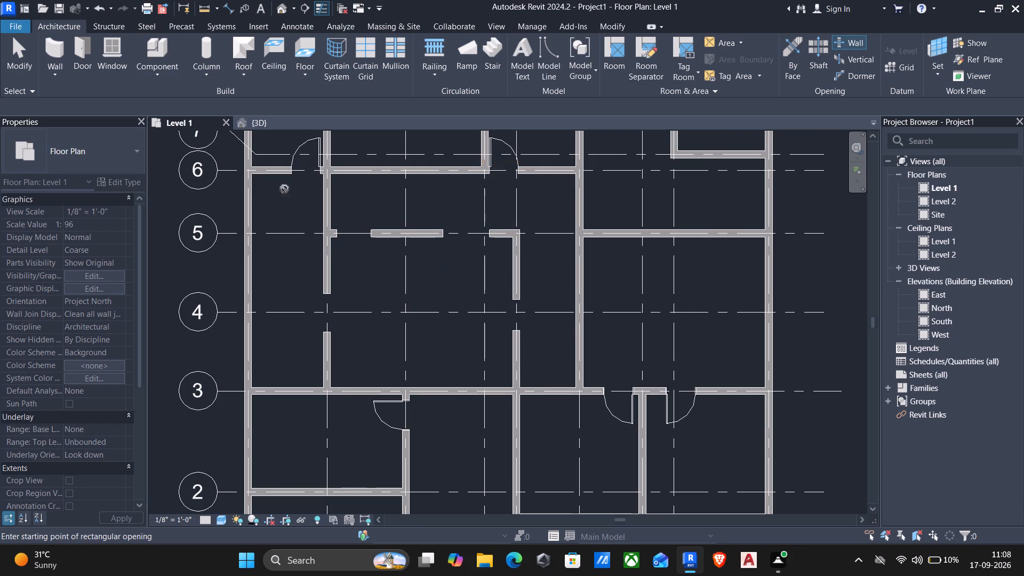
{"action": "key", "text": "Escape"}
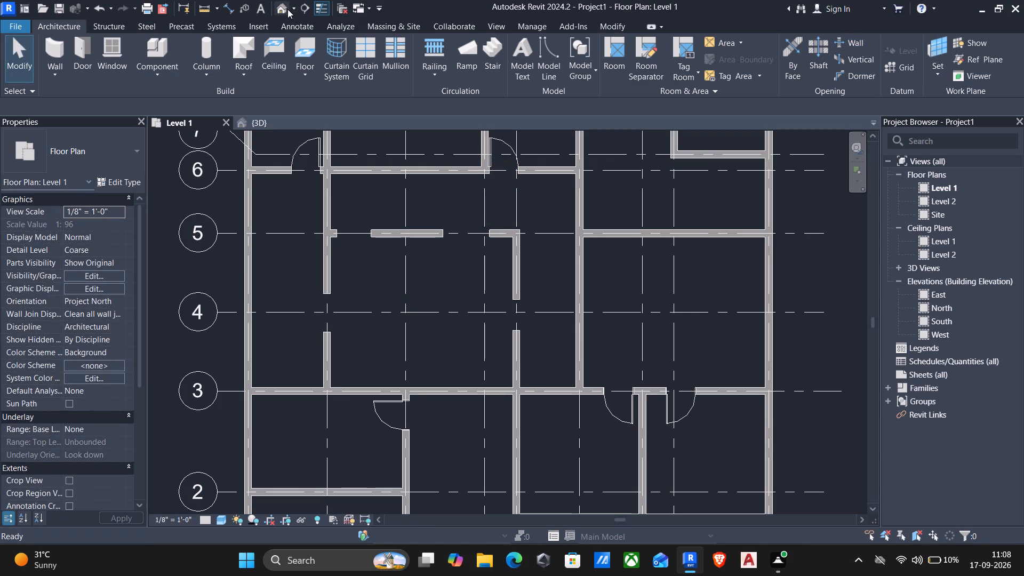
Examine the new grid 5 wall openings in the 3D view from different sides.
{"action": "left_click", "coordinate": [281, 12]}
{"action": "scroll", "coordinate": [370, 224], "scroll_direction": "down", "scroll_amount": 1}
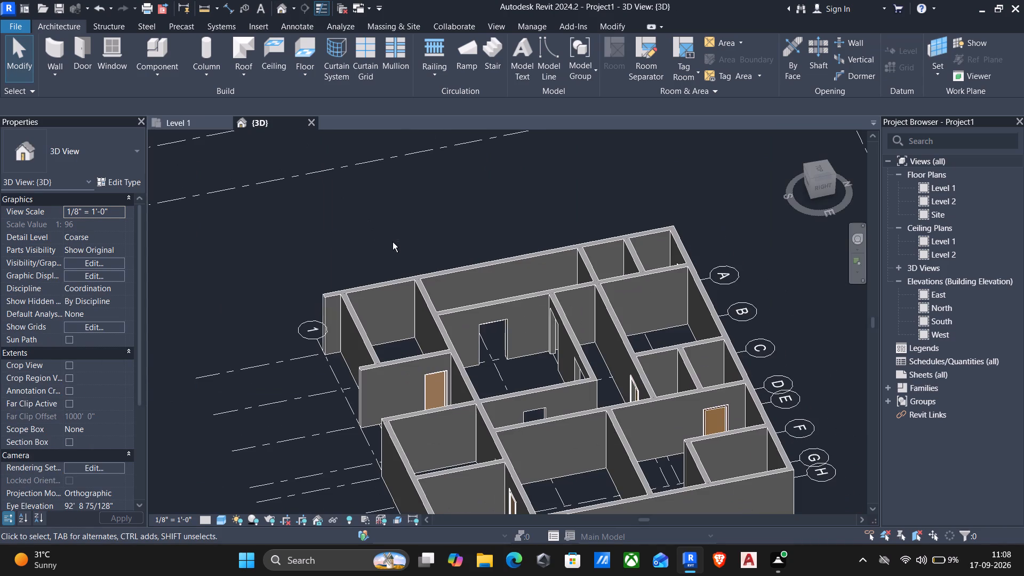
{"action": "middle_click_drag", "start_coordinate": [393, 242], "coordinate": [482, 233], "text": "shift"}
{"action": "scroll", "coordinate": [408, 363], "scroll_direction": "up", "scroll_amount": 3}
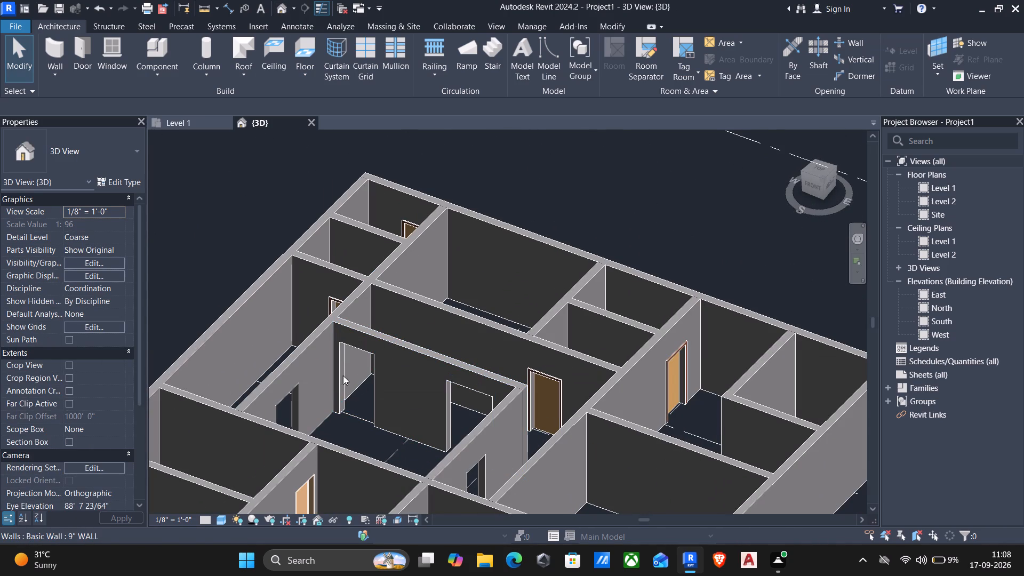
{"action": "scroll", "coordinate": [378, 413], "scroll_direction": "down", "scroll_amount": 2}
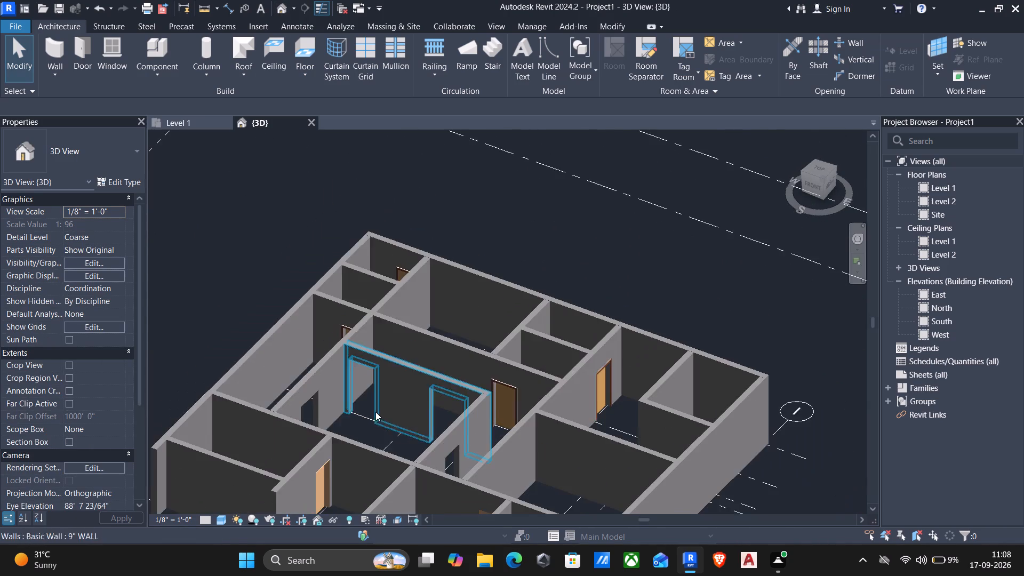
{"action": "middle_click_drag", "start_coordinate": [375, 412], "coordinate": [491, 397], "text": "shift"}
{"action": "scroll", "coordinate": [428, 402], "scroll_direction": "down", "scroll_amount": 3}
{"action": "middle_click_drag", "start_coordinate": [417, 417], "coordinate": [422, 262]}
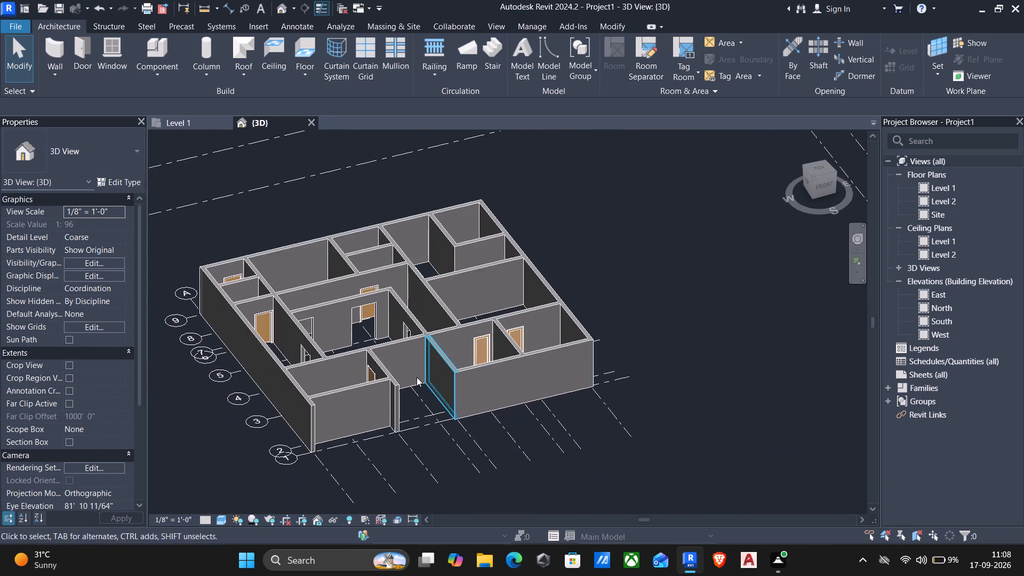
{"action": "scroll", "coordinate": [254, 308], "scroll_direction": "up", "scroll_amount": 3}
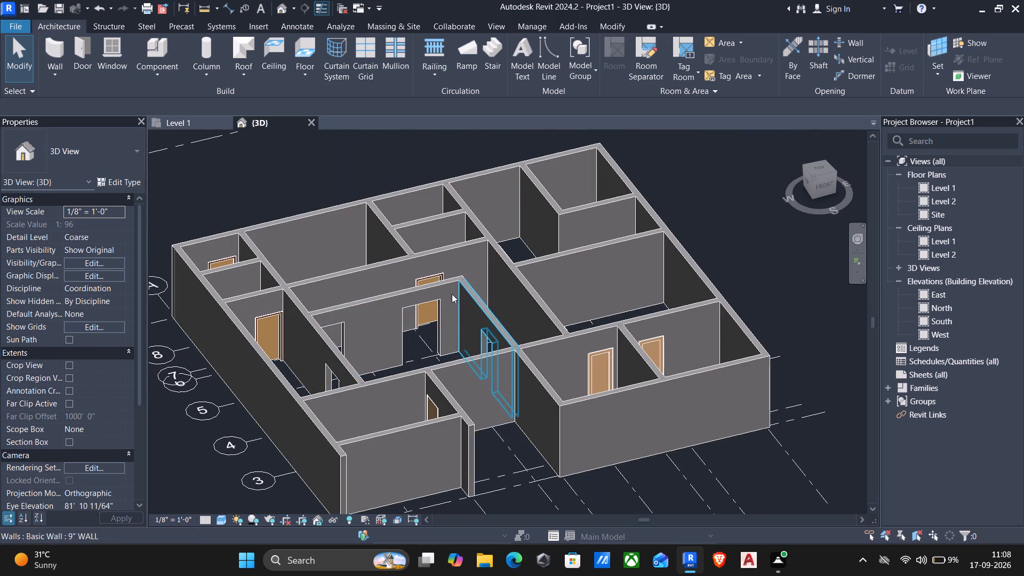
Set the top offset of the grid 5 wall opening nearer grid E to -3'.
{"action": "left_click", "coordinate": [414, 302]}
{"action": "key", "text": "Escape"}
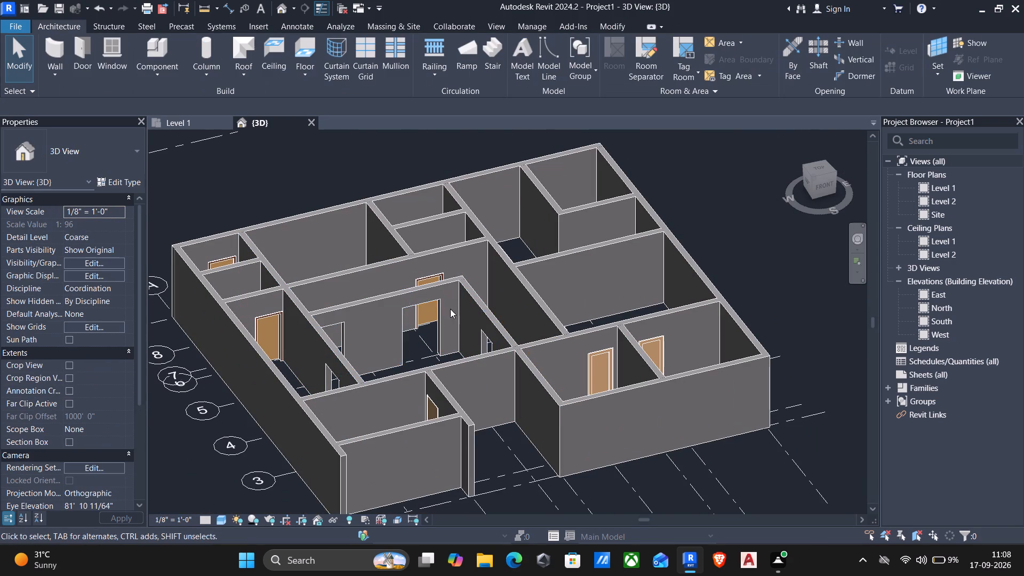
{"action": "left_click", "coordinate": [424, 306]}
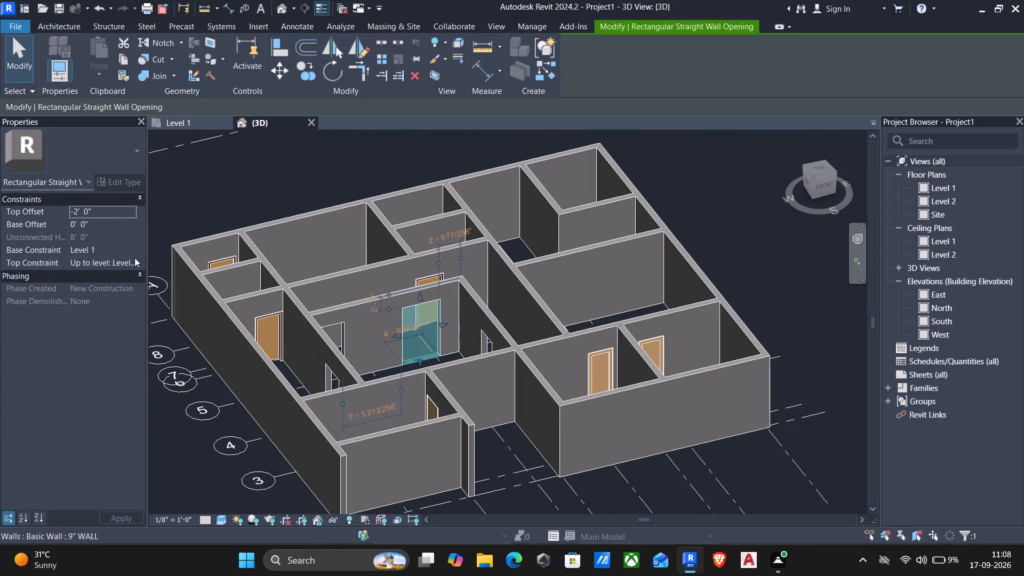
{"action": "left_click", "coordinate": [105, 213]}
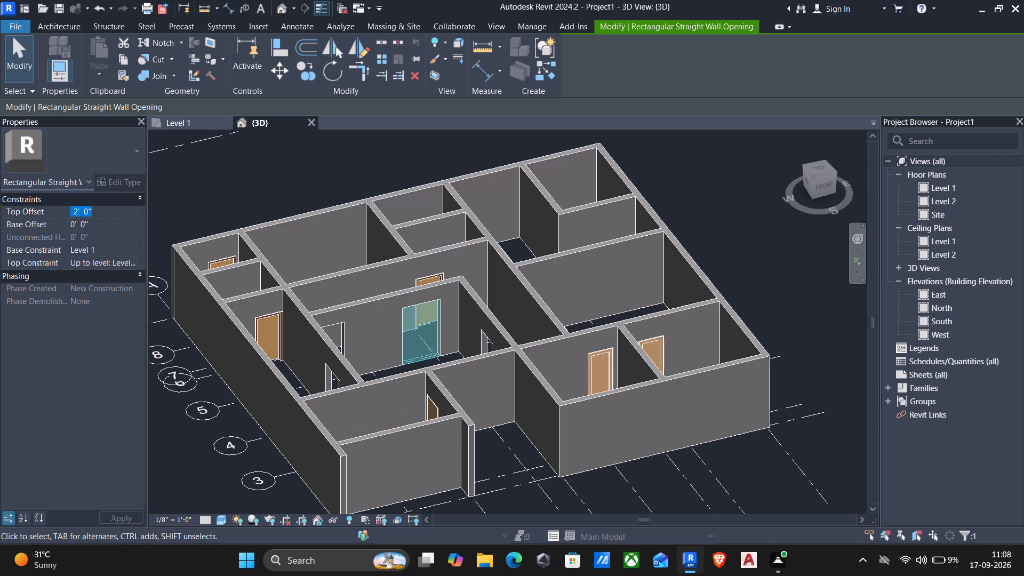
{"action": "type", "text": "-3'"}
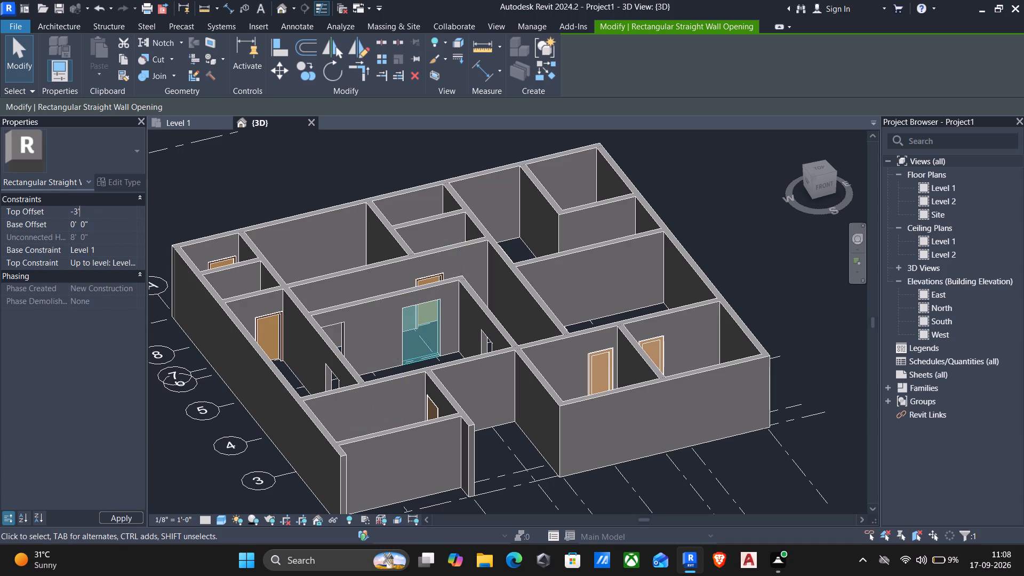
{"action": "key", "text": "Return"}
Set the top offset of the grid 5 wall opening beside grid B to -3'.
{"action": "left_click", "coordinate": [323, 323]}
{"action": "key", "text": "Escape"}
{"action": "scroll", "coordinate": [335, 323], "scroll_direction": "up", "scroll_amount": 4}
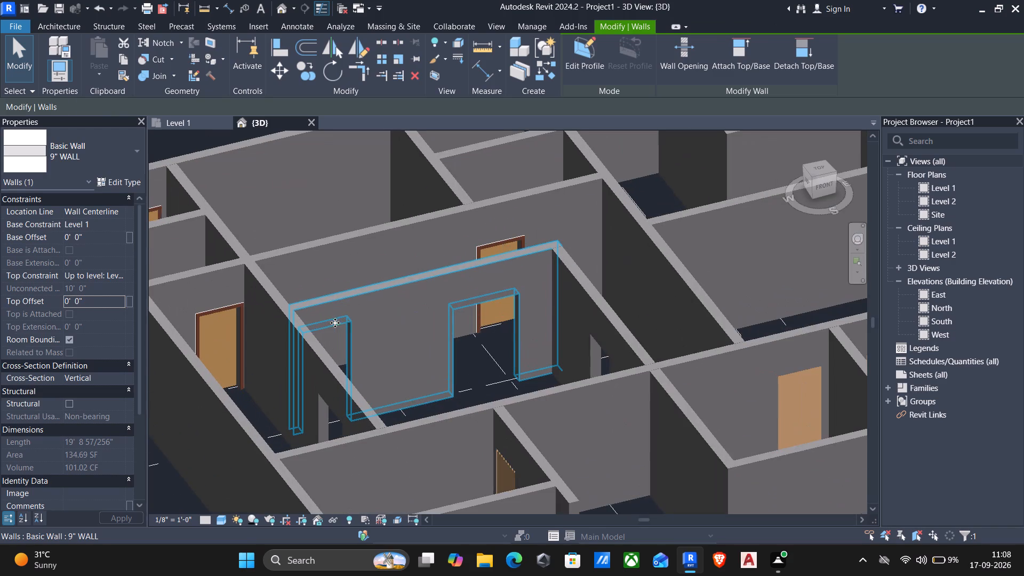
{"action": "key", "text": "Escape"}
{"action": "left_click", "coordinate": [335, 323]}
{"action": "key", "text": "Escape"}
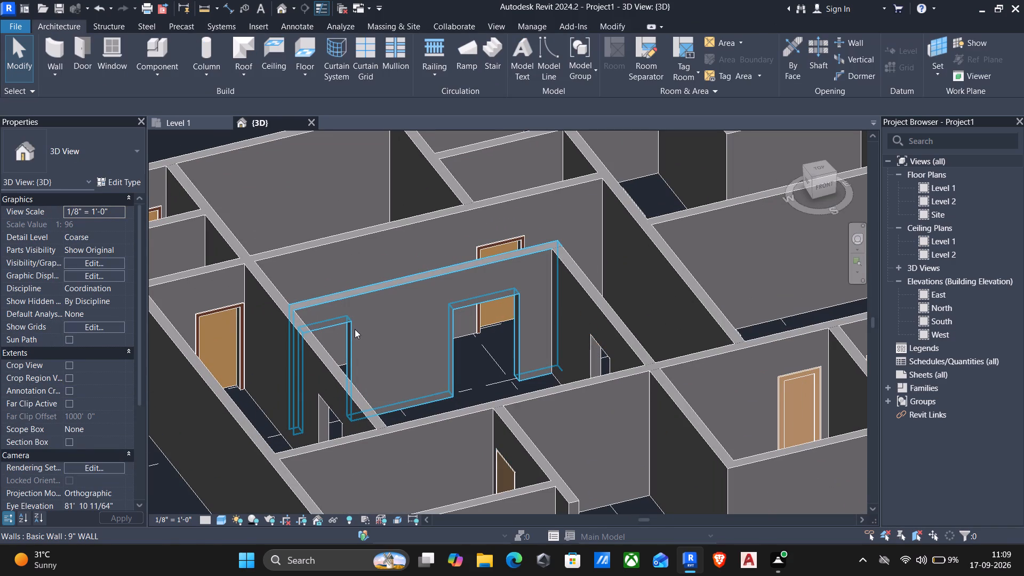
{"action": "left_click", "coordinate": [350, 332]}
{"action": "left_click", "coordinate": [109, 208]}
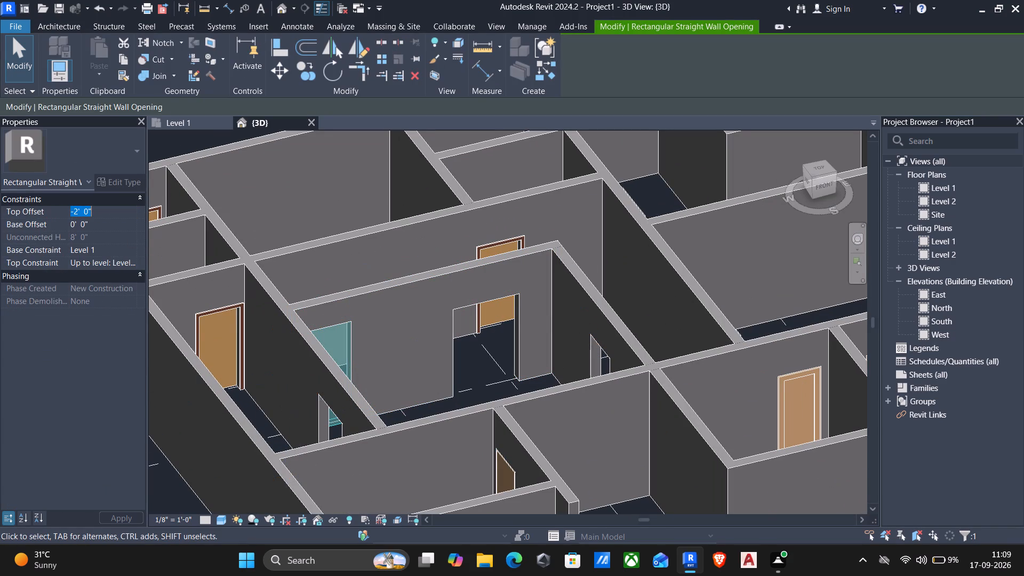
{"action": "type", "text": "-3'"}
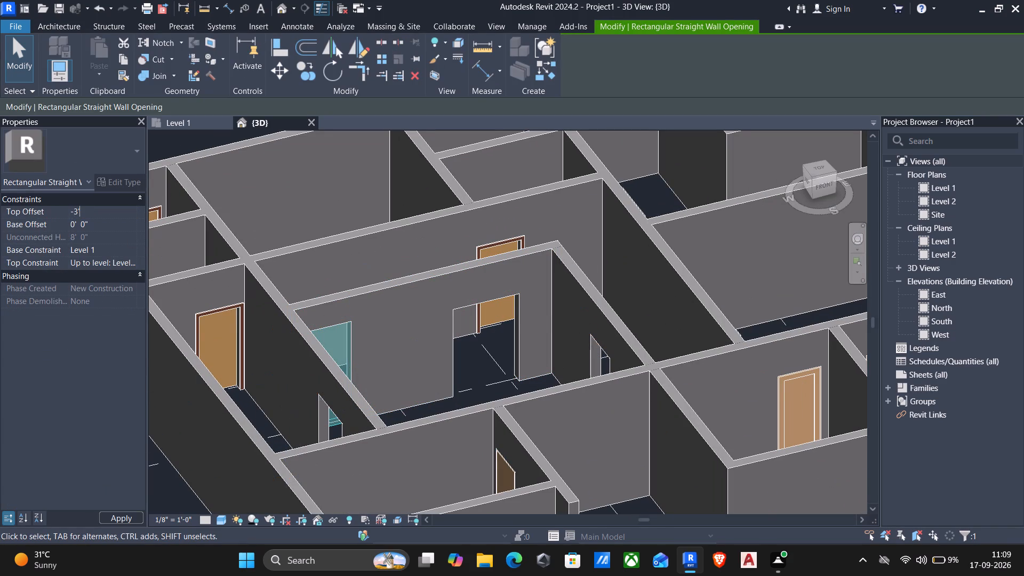
{"action": "key", "text": "Return"}
{"action": "scroll", "coordinate": [334, 309], "scroll_direction": "down", "scroll_amount": 3}
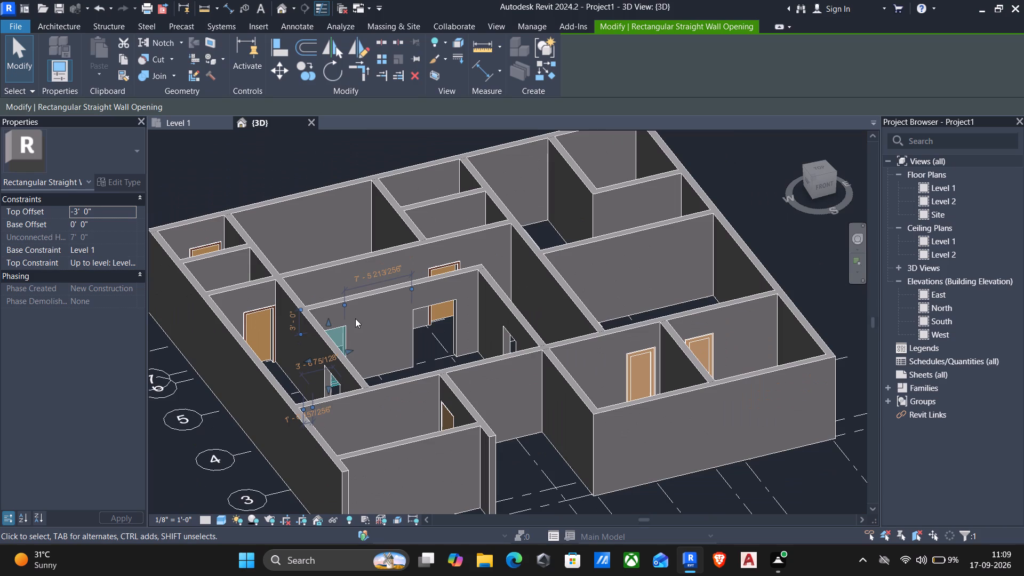
{"action": "key", "text": "Escape"}
Set the width of the grid 5 wall opening nearer grid E to 4', and then reduce it to 3'.
{"action": "scroll", "coordinate": [359, 323], "scroll_direction": "down", "scroll_amount": 1}
{"action": "middle_click_drag", "start_coordinate": [371, 327], "coordinate": [314, 334], "text": "shift"}
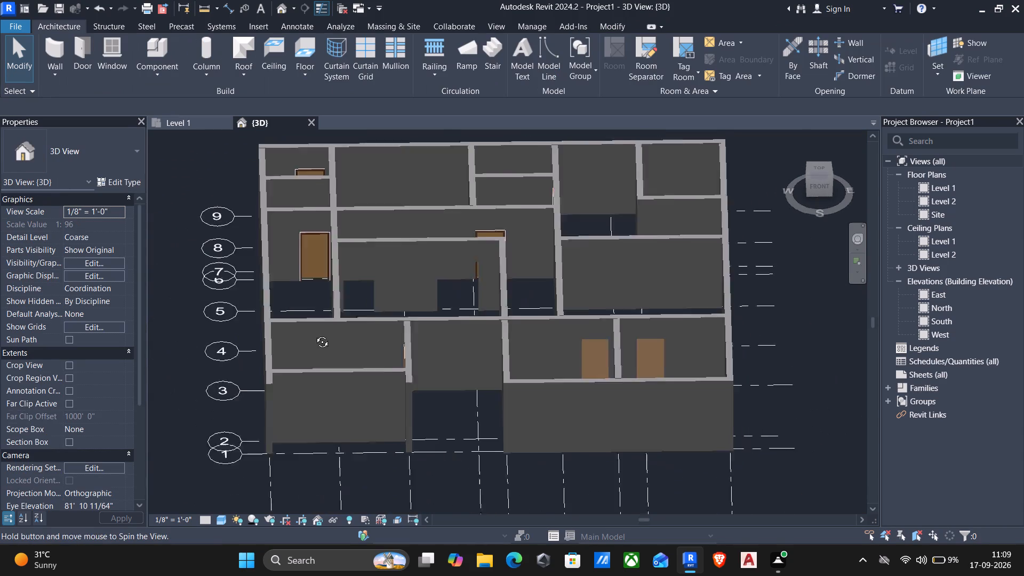
{"action": "middle_click_drag", "start_coordinate": [314, 334], "coordinate": [311, 334], "text": "shift"}
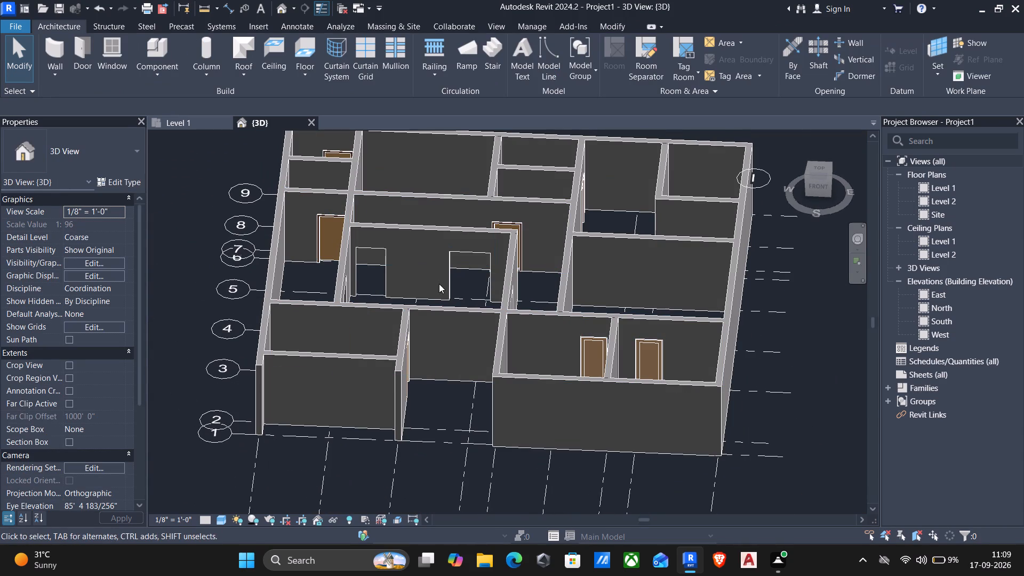
{"action": "left_click", "coordinate": [483, 273]}
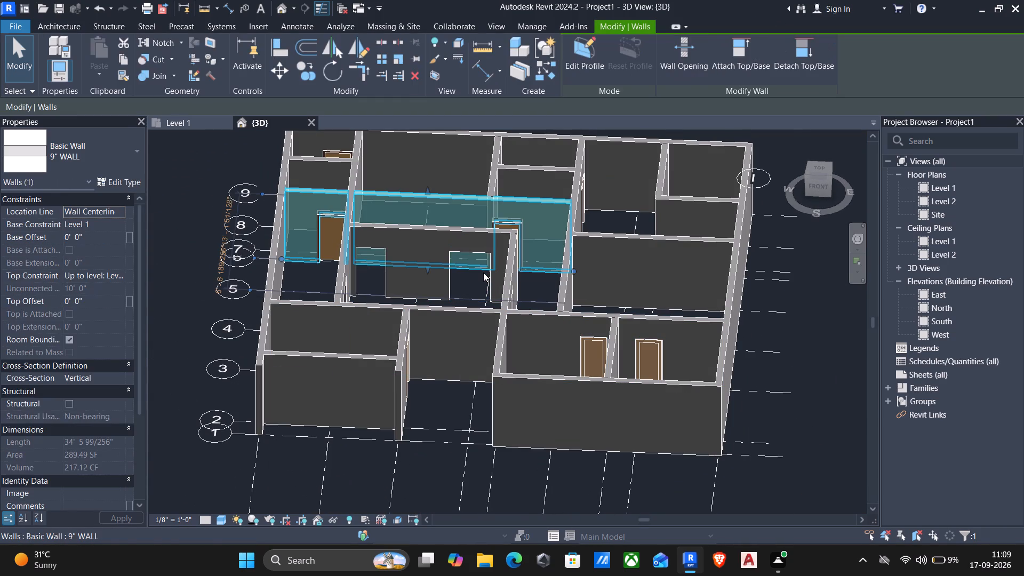
{"action": "key", "text": "Escape"}
{"action": "scroll", "coordinate": [469, 259], "scroll_direction": "up", "scroll_amount": 3}
{"action": "left_click", "coordinate": [469, 251]}
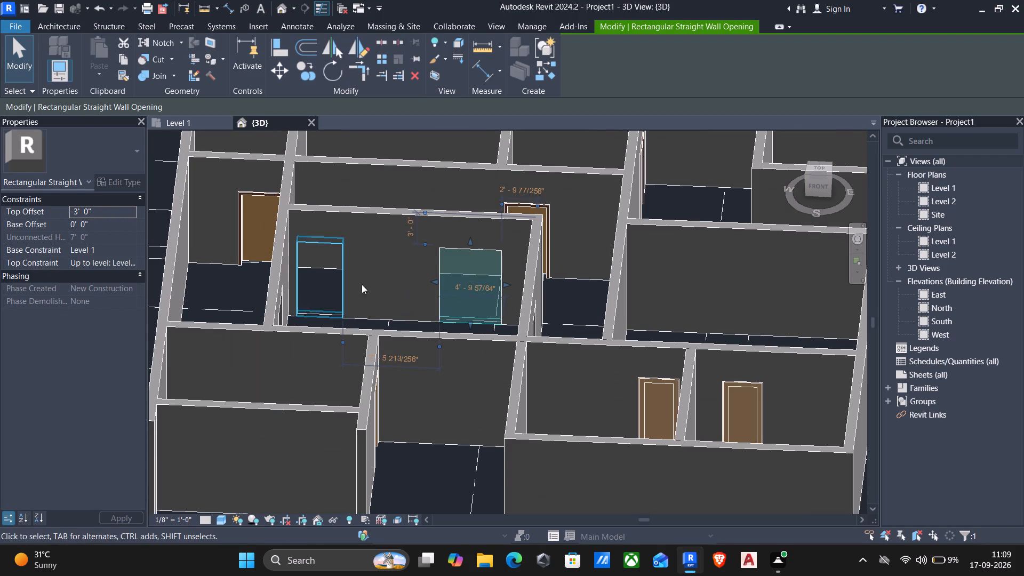
{"action": "left_click", "coordinate": [483, 287]}
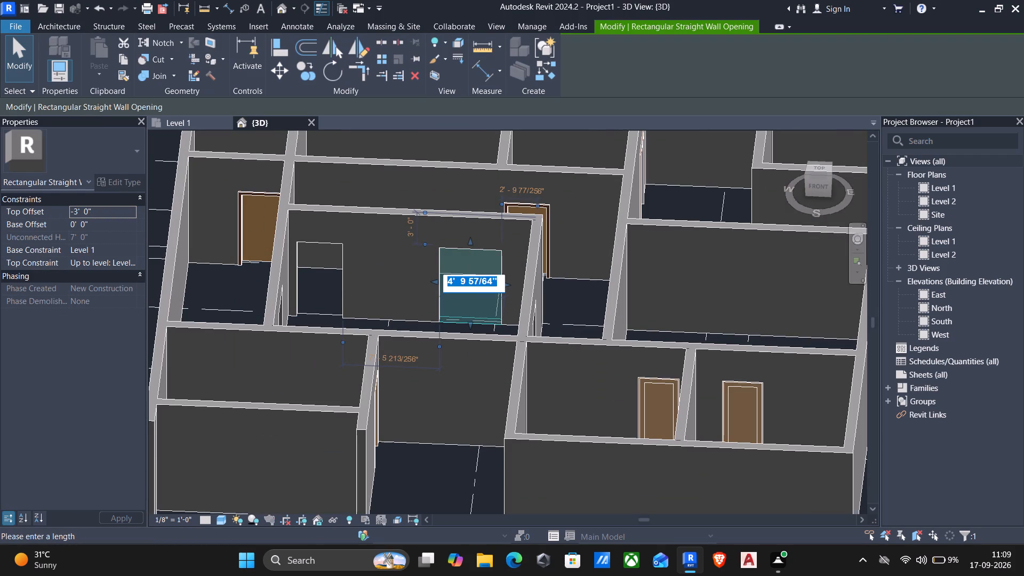
{"action": "type", "text": "4'"}
{"action": "key", "text": "Return"}
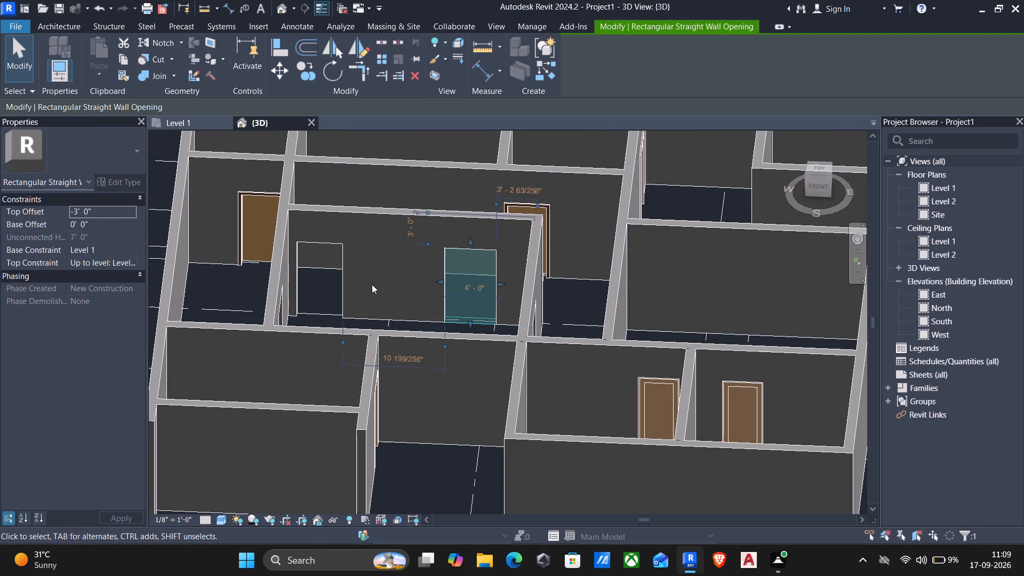
{"action": "left_click", "coordinate": [482, 283]}
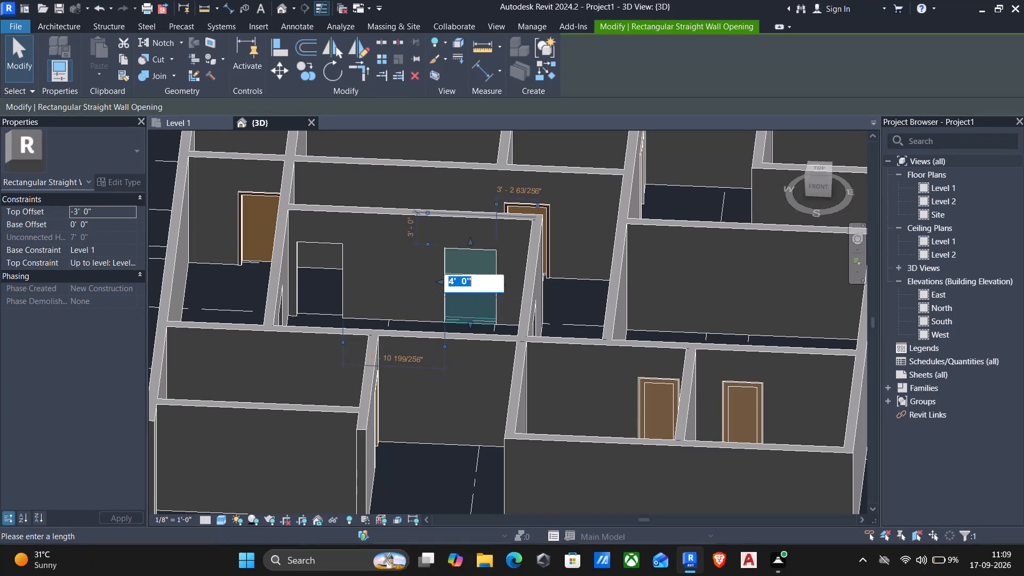
{"action": "type", "text": "3'"}
{"action": "key", "text": "Return"}
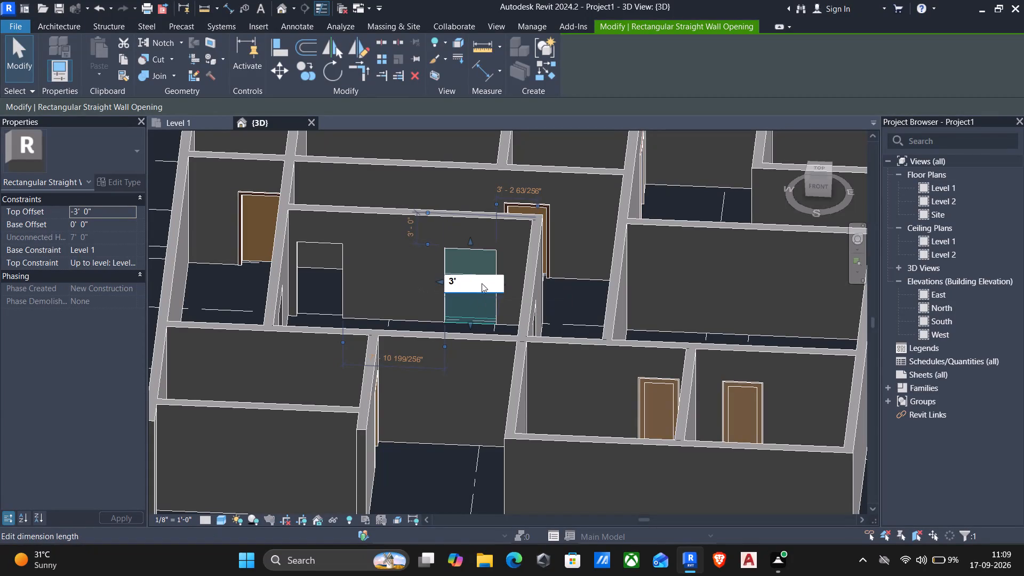
Set the width of the grid 5 wall opening beside grid B to 3'.
{"action": "left_click", "coordinate": [329, 279]}
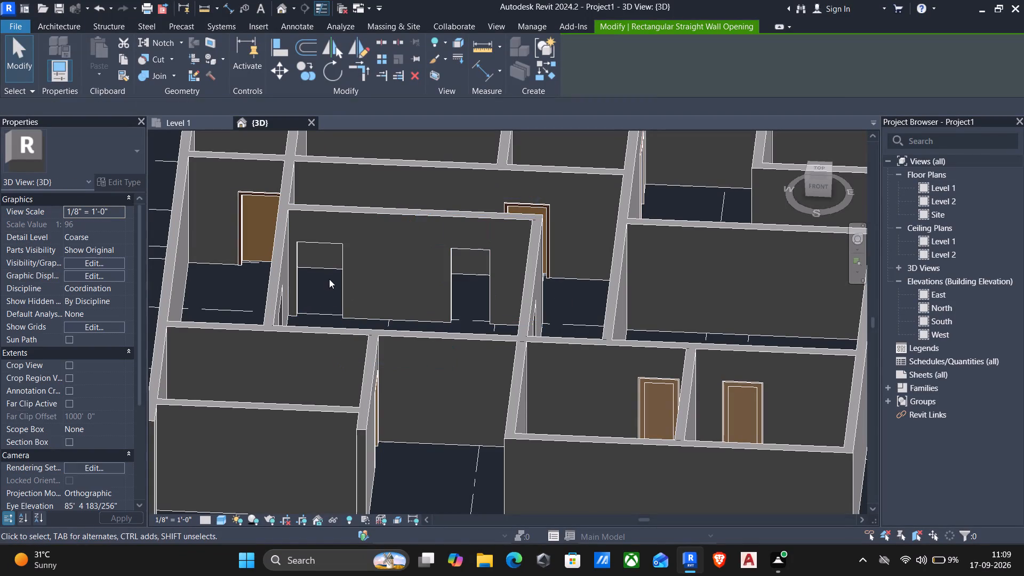
{"action": "left_click", "coordinate": [317, 309]}
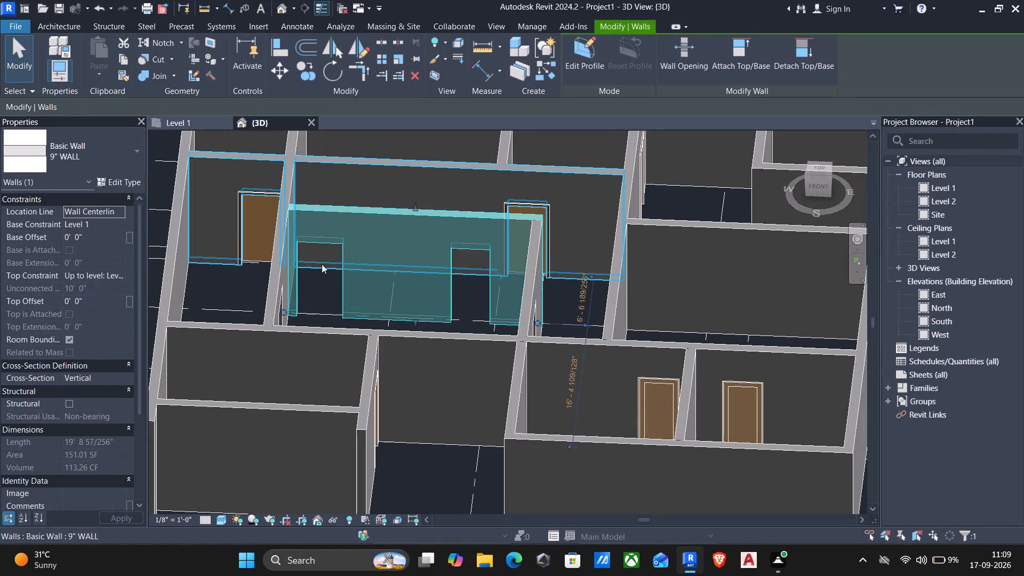
{"action": "key", "text": "Escape"}
{"action": "left_click", "coordinate": [316, 247]}
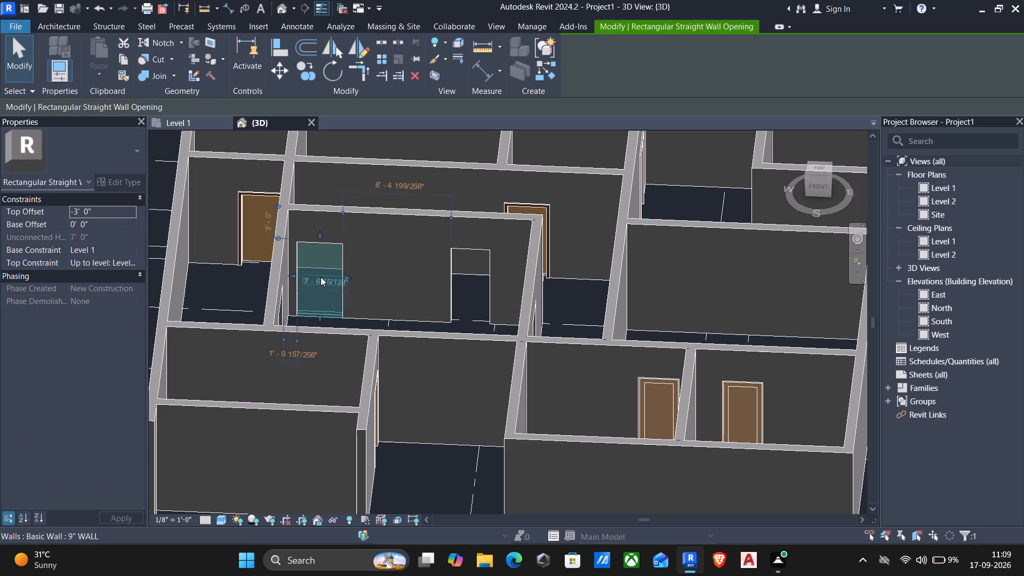
{"action": "left_click", "coordinate": [321, 282]}
{"action": "type", "text": "3'"}
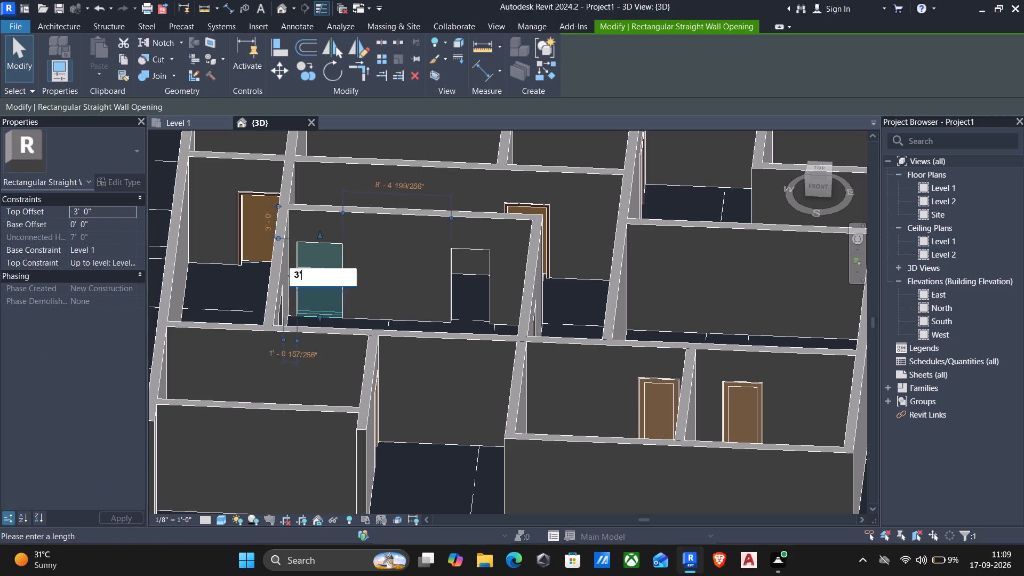
{"action": "key", "text": "Return"}
{"action": "key", "text": "Escape"}
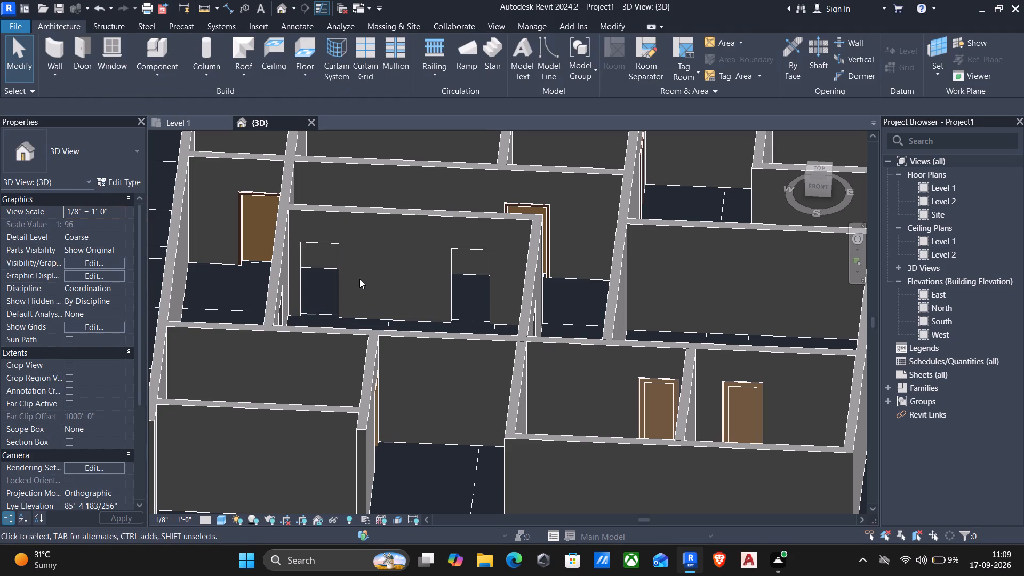
Place a Door-Double-Sliding 68" x 84" door in the Level 1 plan's grid F wall, close to grid 5.
{"action": "scroll", "coordinate": [359, 279], "scroll_direction": "down", "scroll_amount": 2}
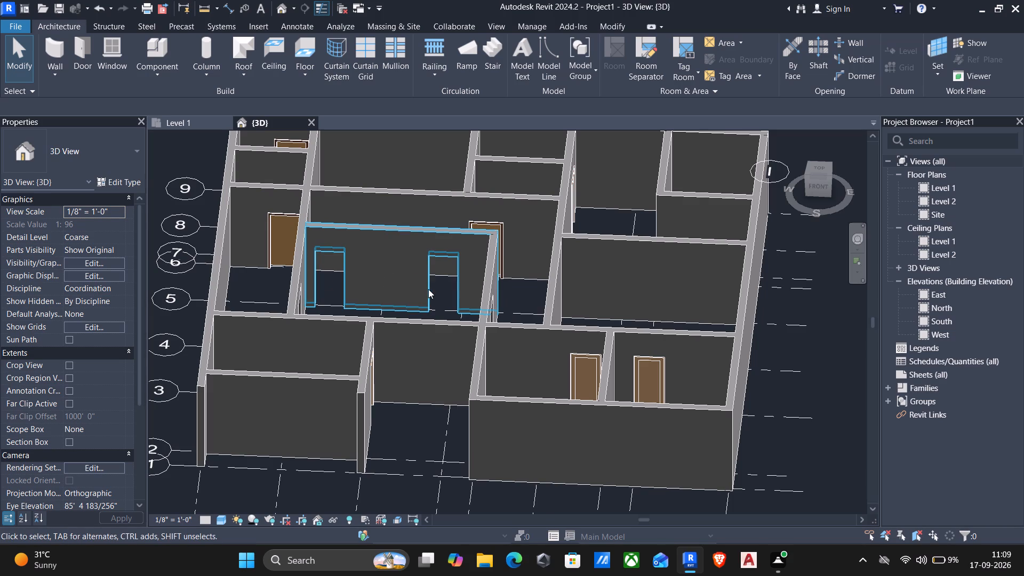
{"action": "scroll", "coordinate": [414, 287], "scroll_direction": "down", "scroll_amount": 2}
{"action": "middle_click", "coordinate": [393, 307], "text": "shift"}
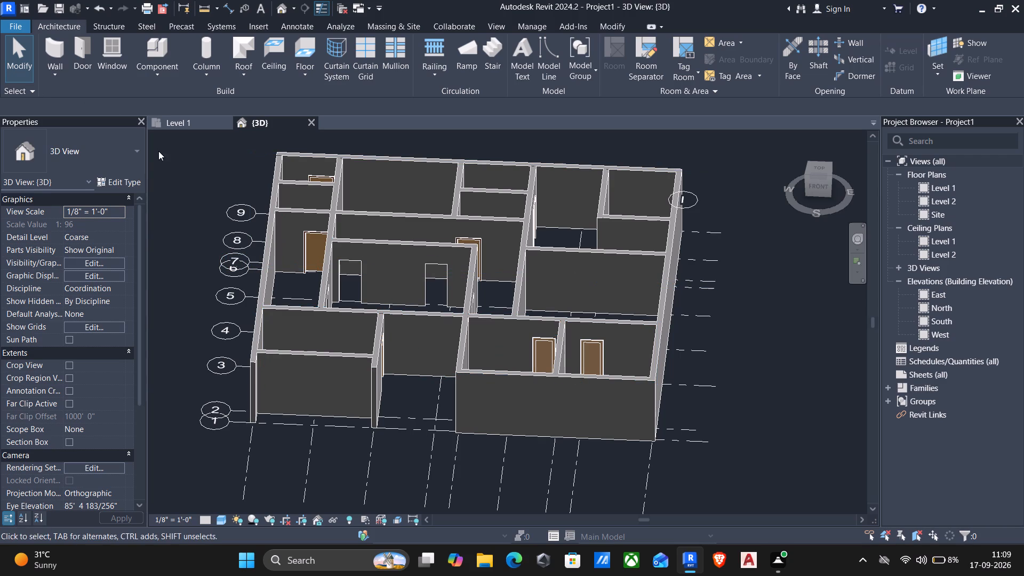
{"action": "type", "text": "DR"}
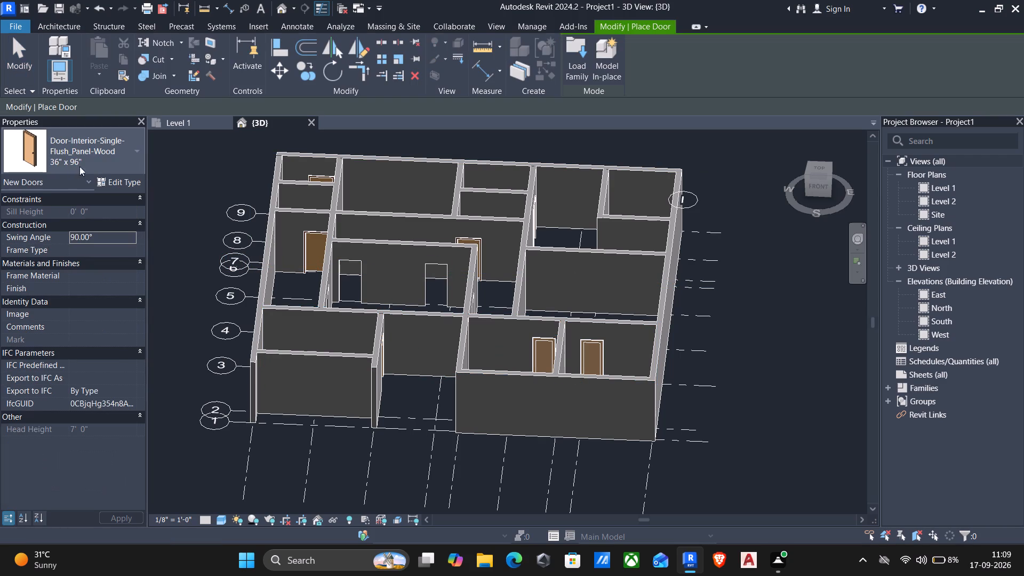
{"action": "left_click", "coordinate": [131, 159]}
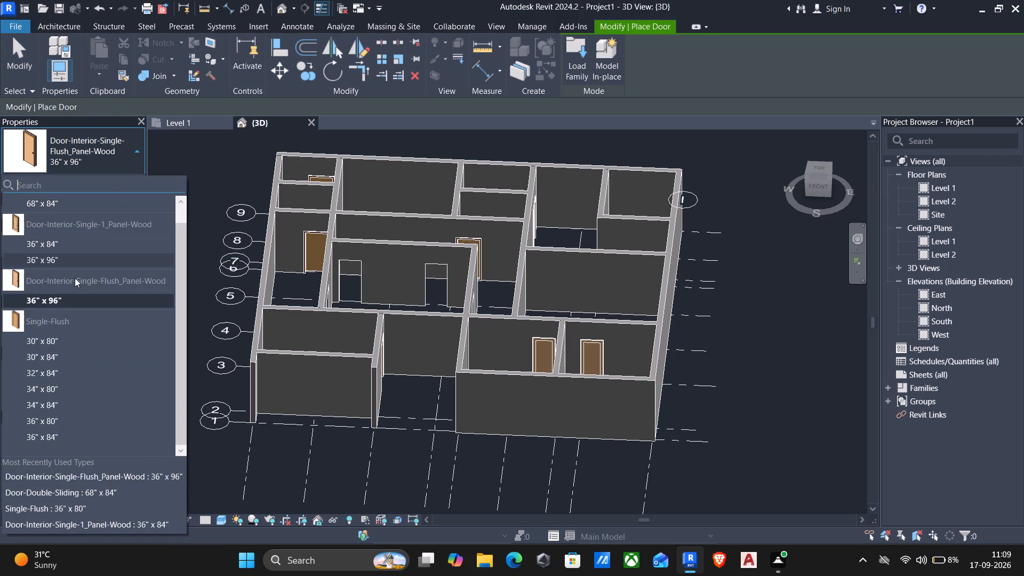
{"action": "scroll", "coordinate": [82, 279], "scroll_direction": "down", "scroll_amount": 4}
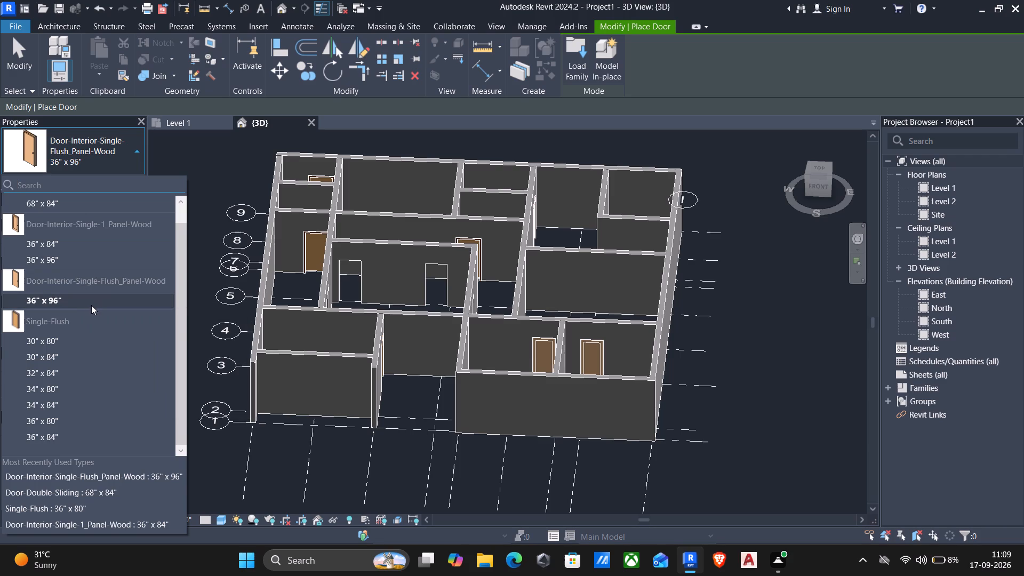
{"action": "scroll", "coordinate": [91, 305], "scroll_direction": "down", "scroll_amount": 4}
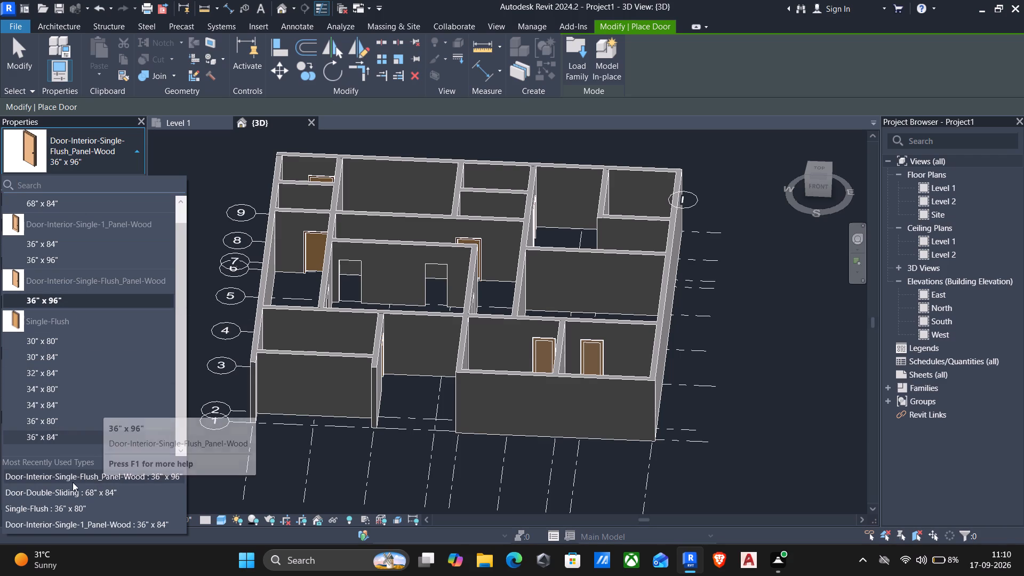
{"action": "left_click", "coordinate": [69, 490]}
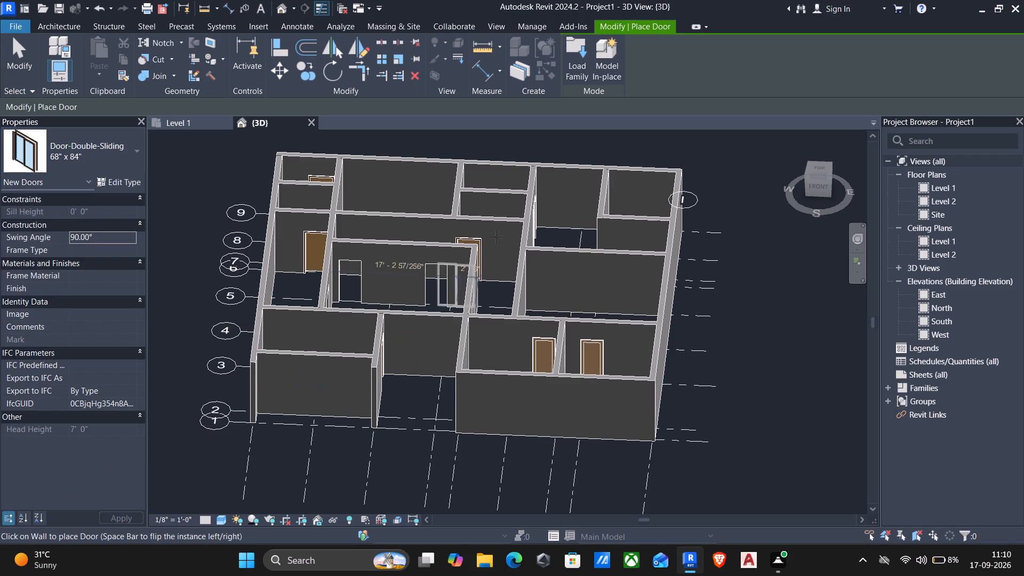
{"action": "left_click", "coordinate": [177, 123]}
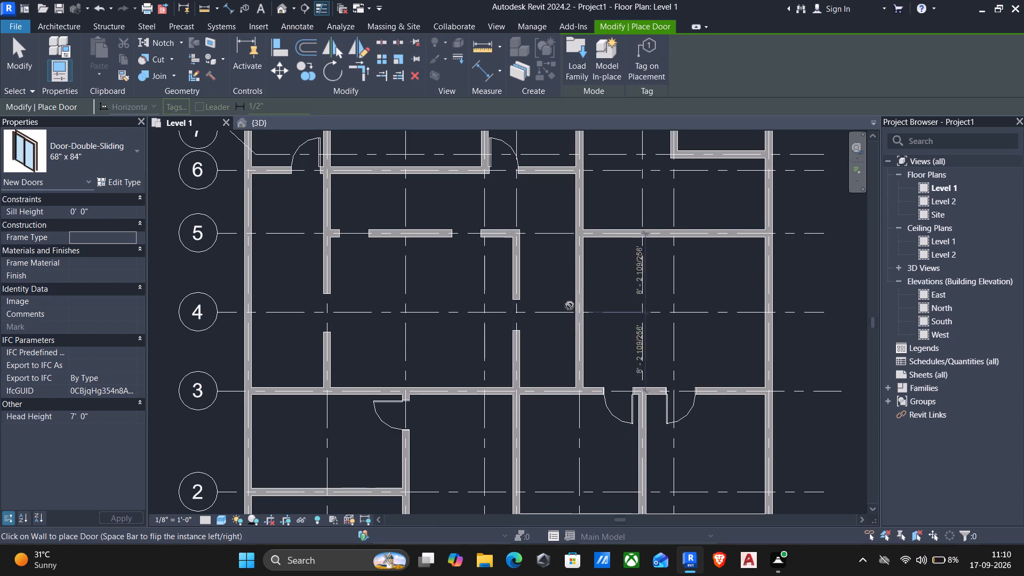
{"action": "left_click", "coordinate": [580, 245]}
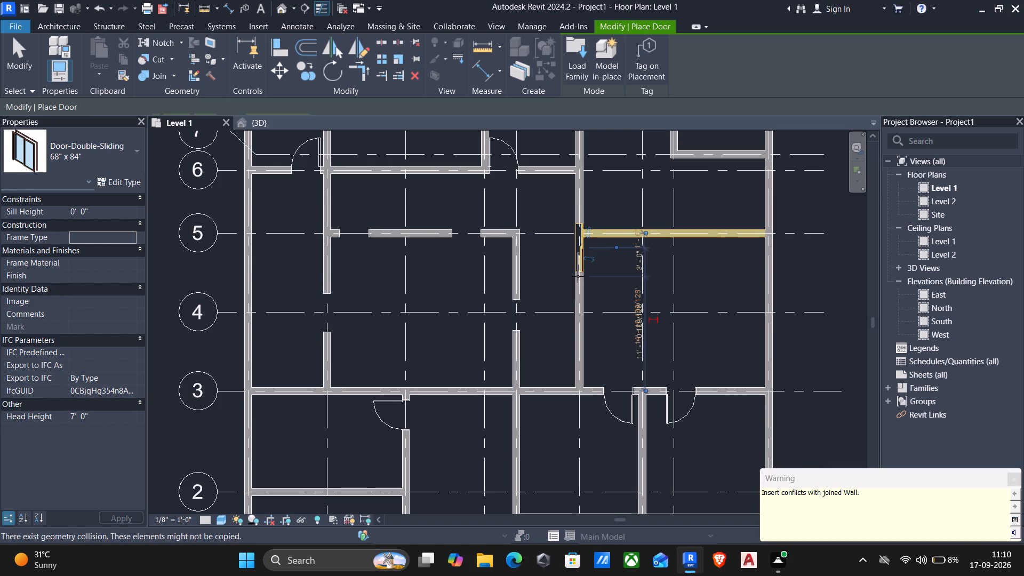
{"action": "key", "text": "Escape"}
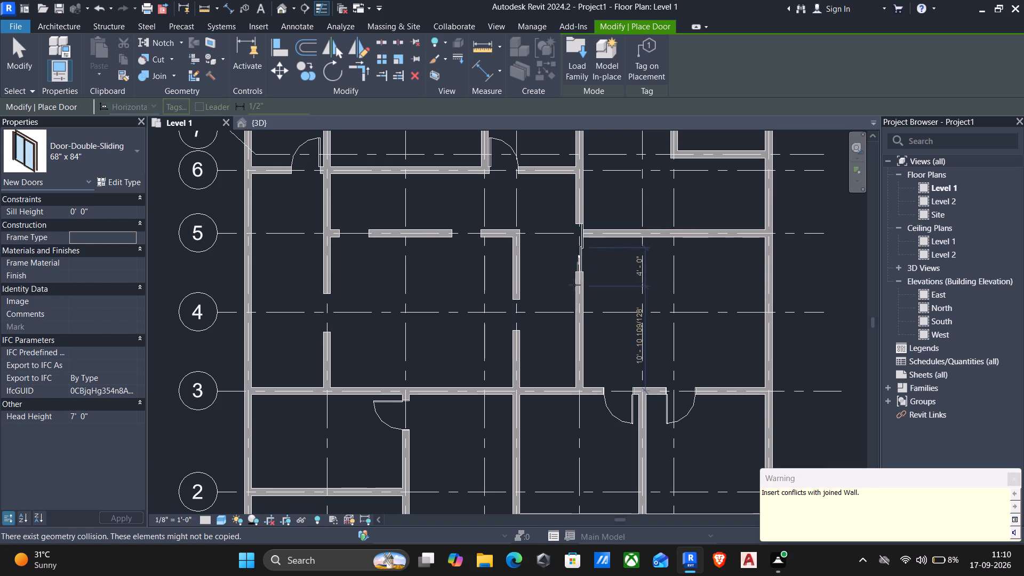
{"action": "key", "text": "Escape"}
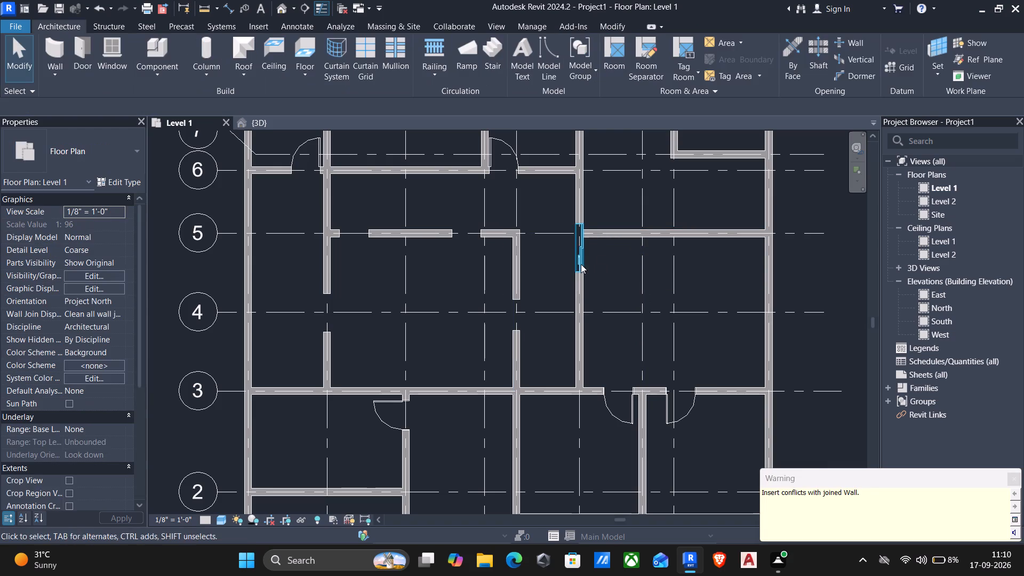
Nudge the double sliding door along the grid F wall toward grid 4 until its centre is 3'-10" from grid 5.
{"action": "left_click", "coordinate": [578, 263]}
{"action": "key", "text": "Down"}
{"action": "key", "text": "Down"}
{"action": "key", "text": "Down"}
{"action": "key", "text": "Down"}
{"action": "key", "text": "Down"}
{"action": "key", "text": "Down"}
{"action": "key", "text": "Down"}
{"action": "key", "text": "Down"}
{"action": "key", "text": "Down"}
{"action": "key", "text": "Down"}
{"action": "key", "text": "Down"}
{"action": "key", "text": "Down"}
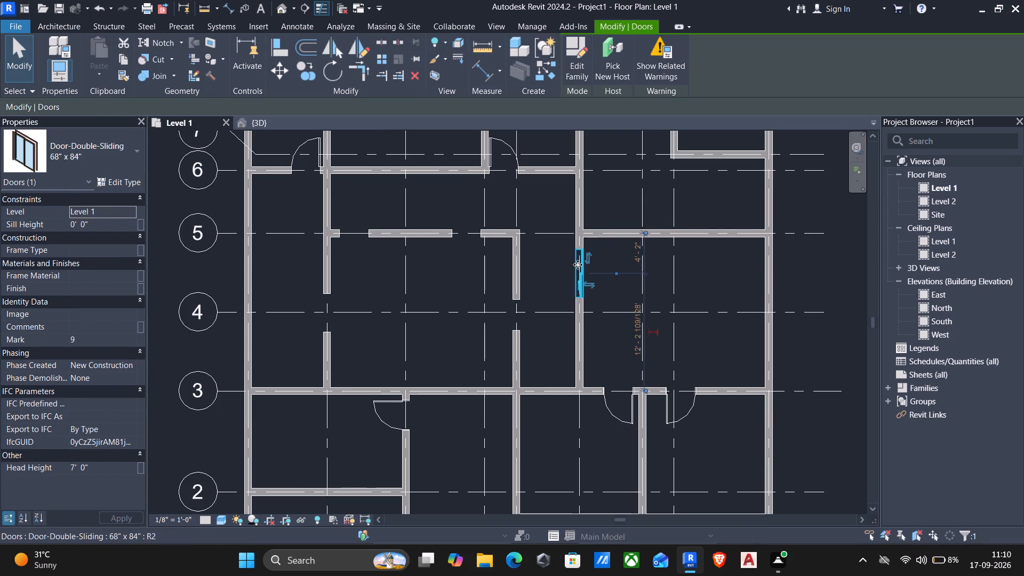
{"action": "key", "text": "Down"}
{"action": "key", "text": "Down"}
{"action": "key", "text": "Up"}
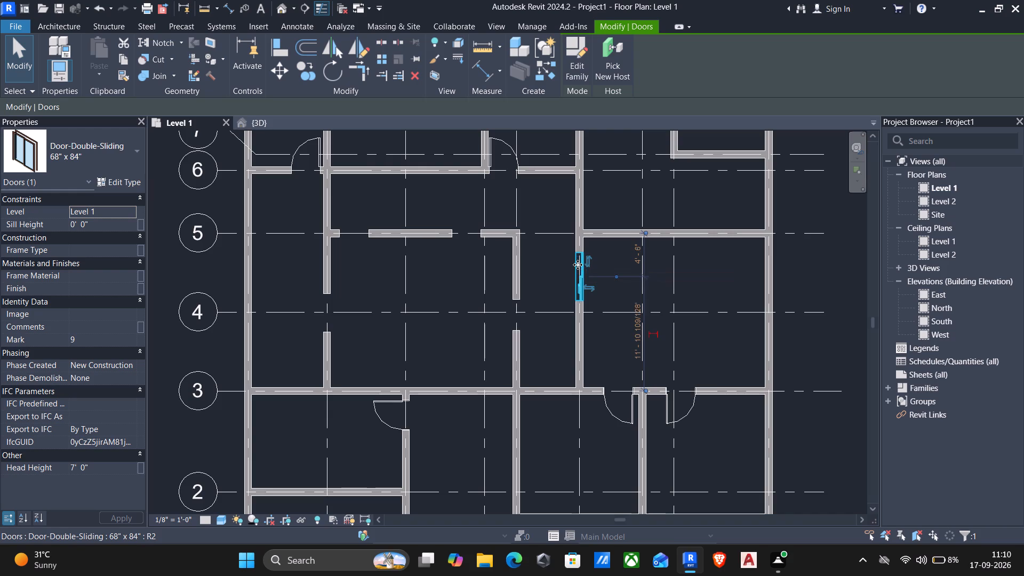
{"action": "key", "text": "Up"}
{"action": "key", "text": "Up"}
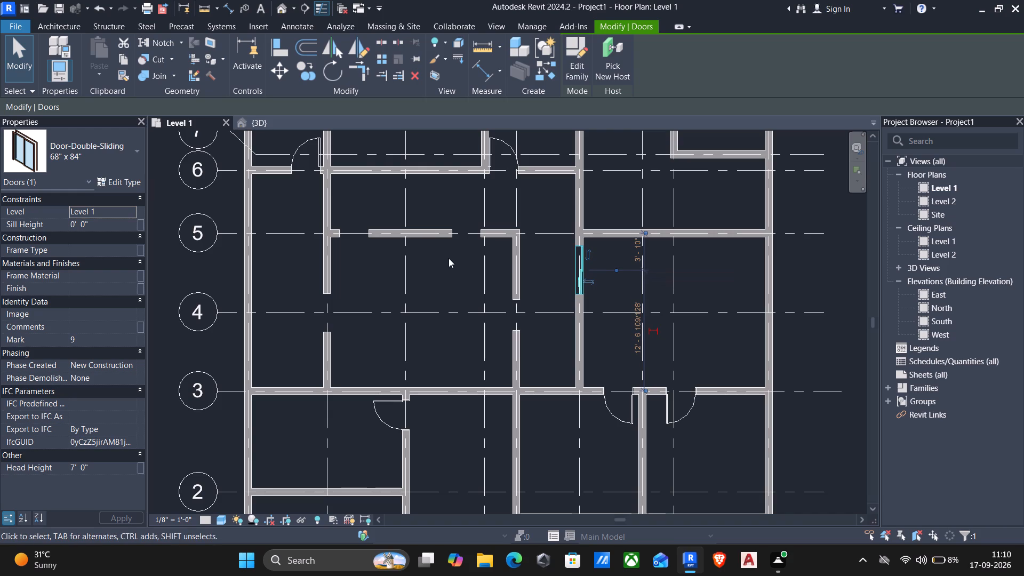
{"action": "key", "text": "Escape"}
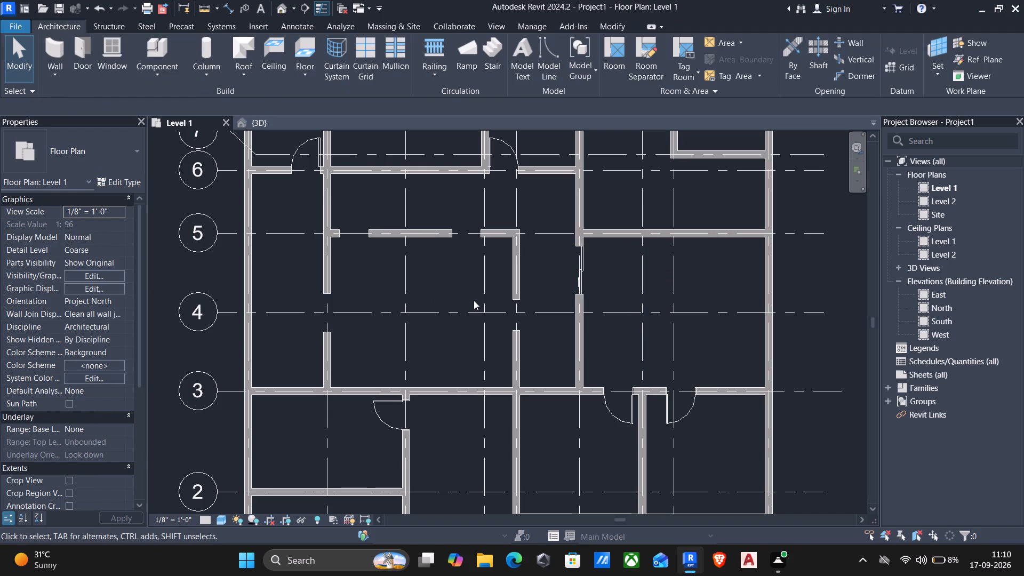
Nudge the grid E wall opening toward grid 3 until its nearer edge is about 11'-6" from grid 5.
{"action": "left_click", "coordinate": [518, 321]}
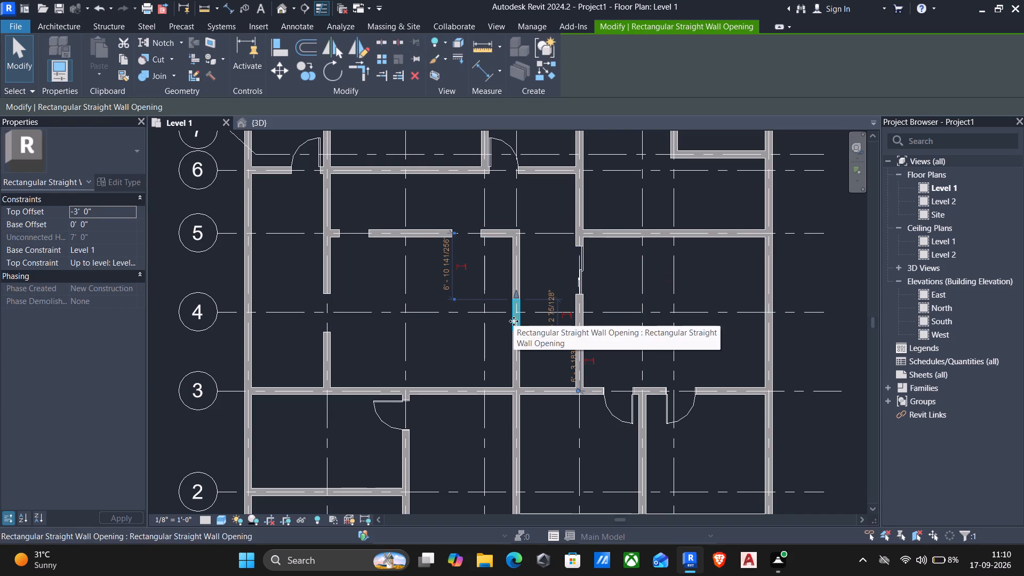
{"action": "key", "text": "Down"}
{"action": "key", "text": "Down"}
{"action": "key", "text": "Down"}
{"action": "key", "text": "Down"}
{"action": "key", "text": "Down"}
{"action": "key", "text": "Down"}
{"action": "key", "text": "Down"}
{"action": "key", "text": "Down"}
{"action": "key", "text": "Down"}
{"action": "key", "text": "Down"}
{"action": "key", "text": "Down"}
{"action": "key", "text": "Down"}
{"action": "key", "text": "Down"}
{"action": "key", "text": "Down"}
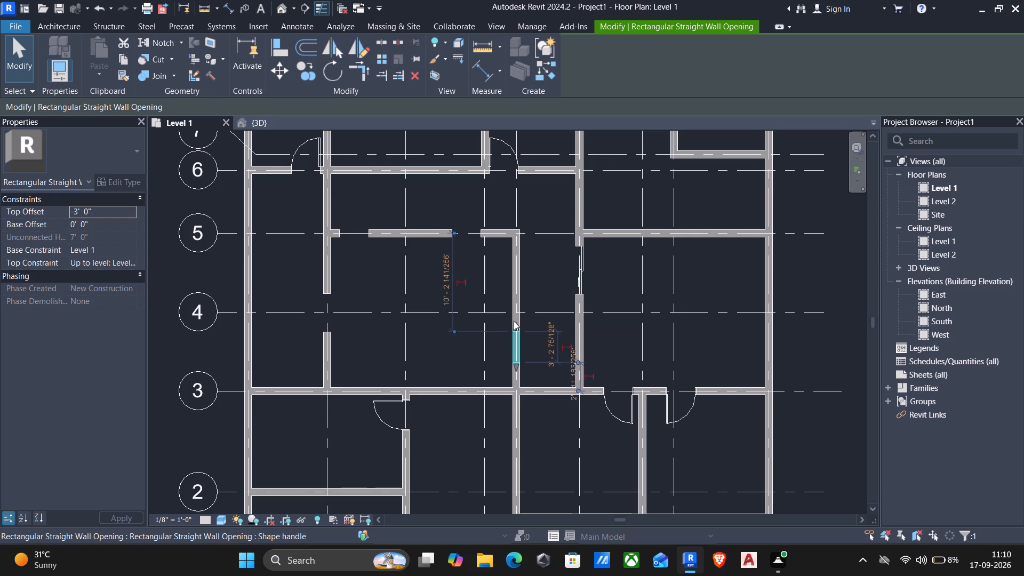
{"action": "key", "text": "Down"}
{"action": "key", "text": "Down"}
{"action": "key", "text": "Down"}
{"action": "key", "text": "Down"}
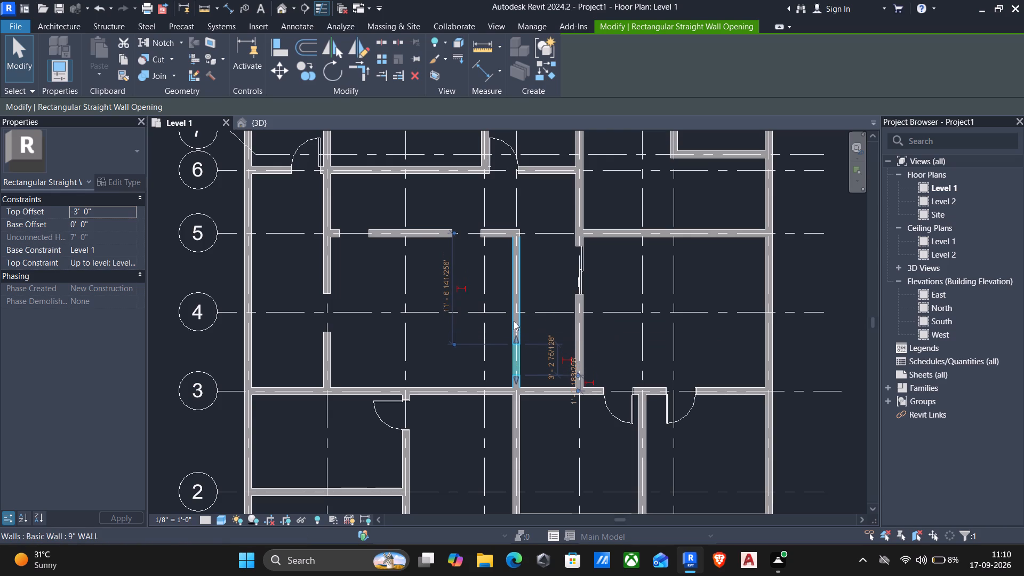
{"action": "key", "text": "Escape"}
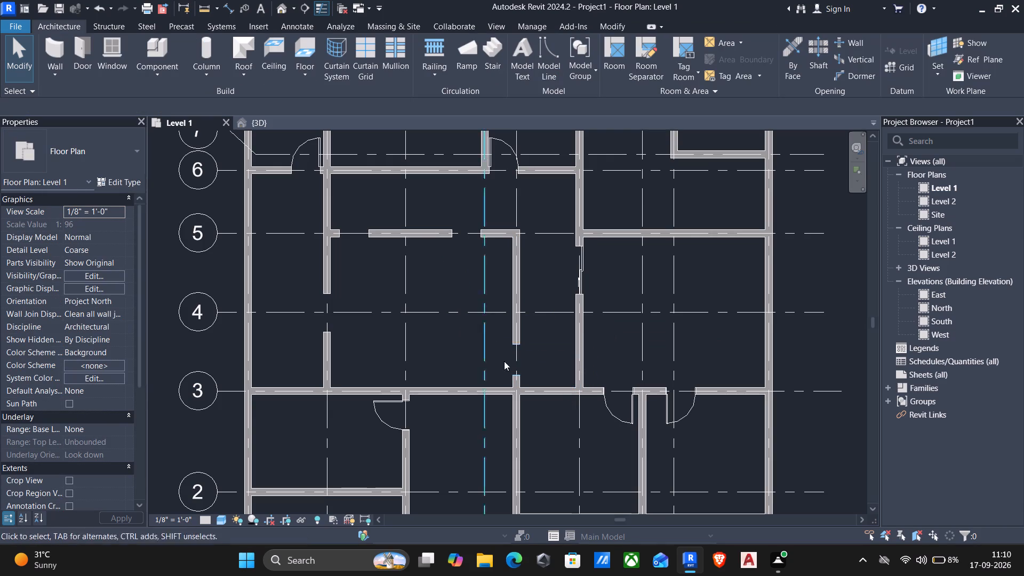
Cut a similar wall opening about 2'-2" wide in the grid E wall, starting about 2'-9" from grid 5.
{"action": "left_click", "coordinate": [513, 369]}
{"action": "type", "text": "CS"}
{"action": "left_click", "coordinate": [518, 251]}
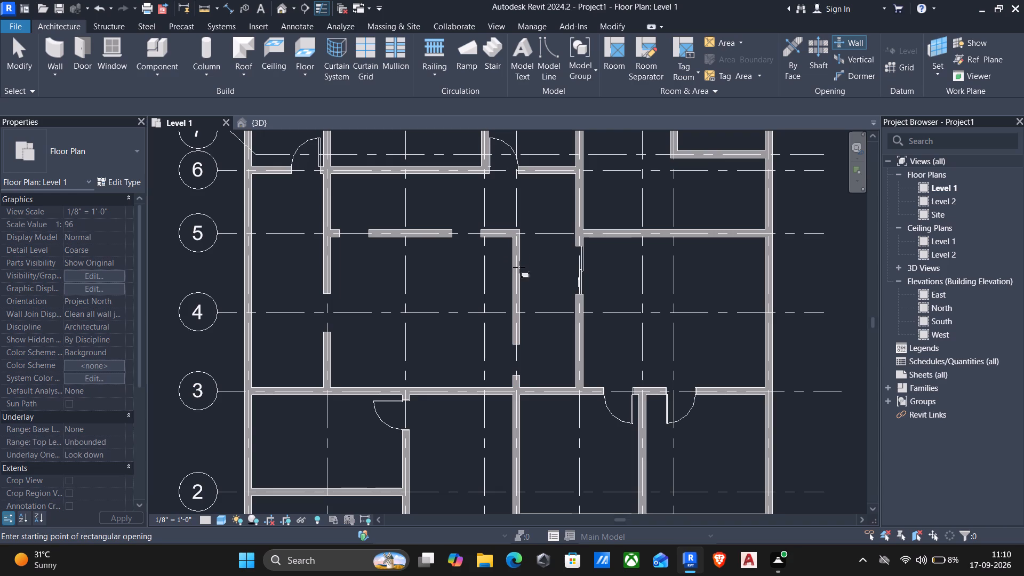
{"action": "left_click", "coordinate": [516, 281]}
{"action": "left_click", "coordinate": [513, 260]}
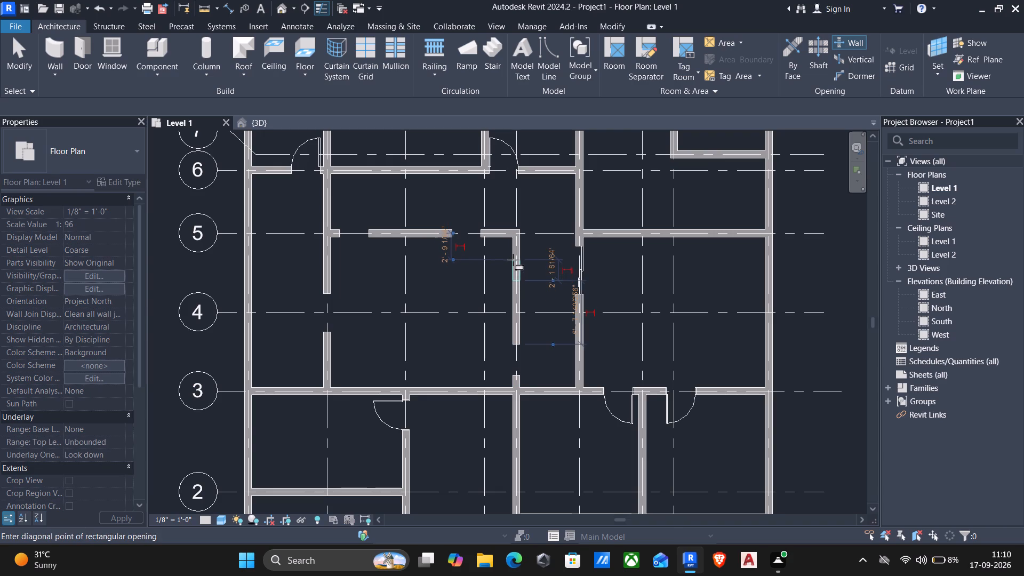
{"action": "key", "text": "Escape"}
{"action": "key", "text": "Escape"}
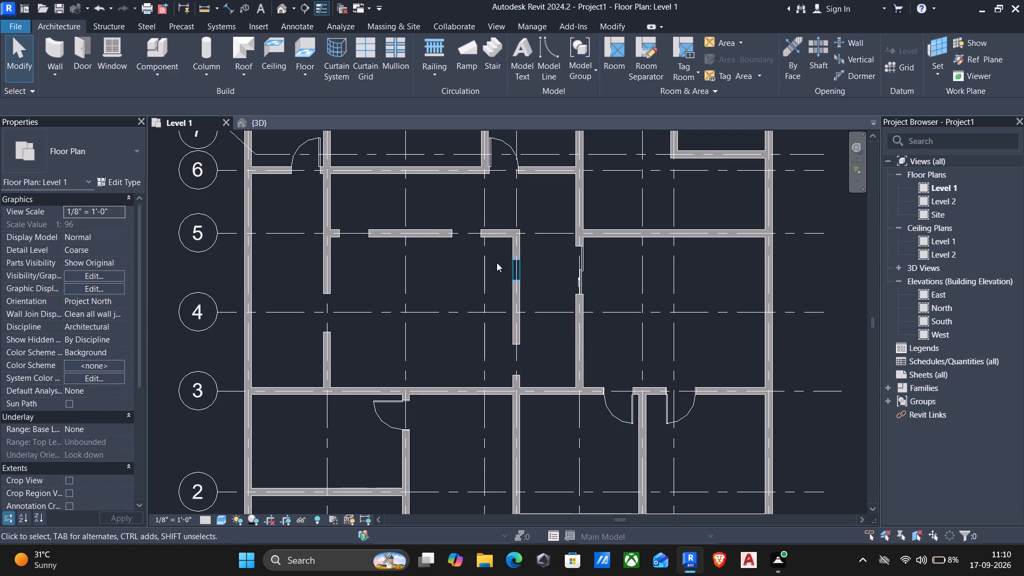
Set the top offset of the new grid E wall opening near grid 5 to -3' in the 3D view.
{"action": "left_click", "coordinate": [285, 10]}
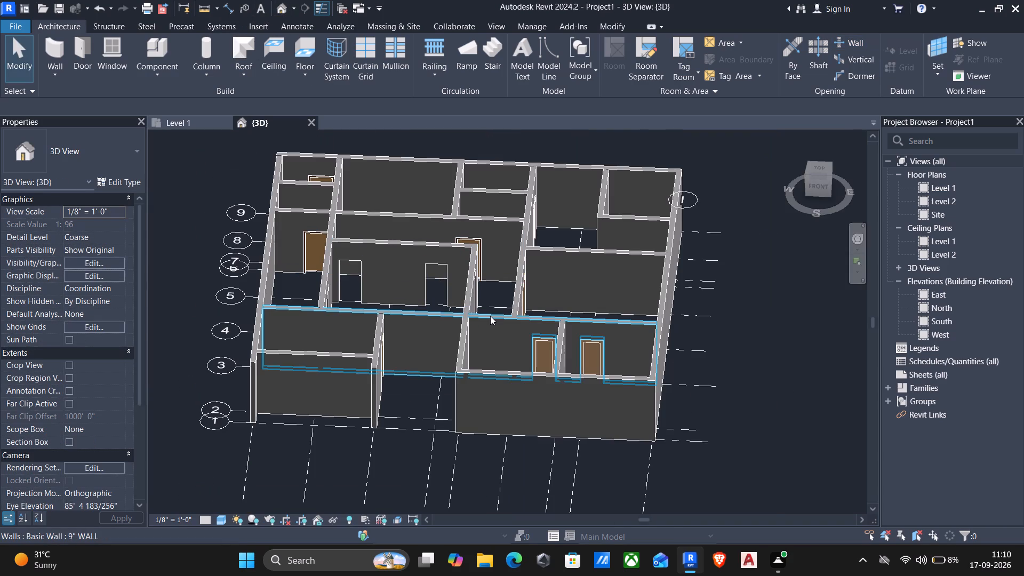
{"action": "scroll", "coordinate": [458, 299], "scroll_direction": "down", "scroll_amount": 1}
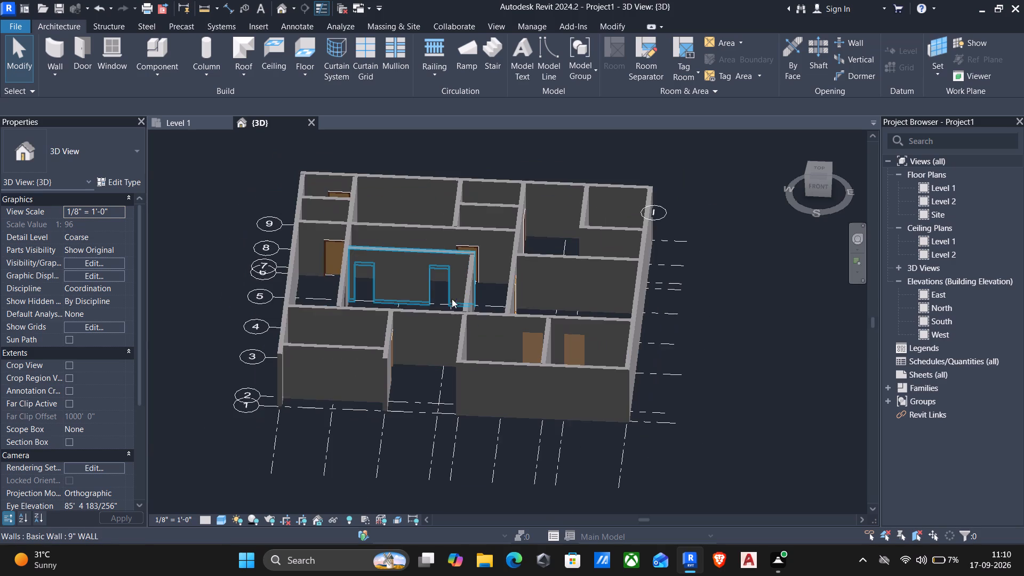
{"action": "middle_click_drag", "start_coordinate": [451, 299], "coordinate": [534, 297], "text": "shift"}
{"action": "scroll", "coordinate": [427, 331], "scroll_direction": "up", "scroll_amount": 3}
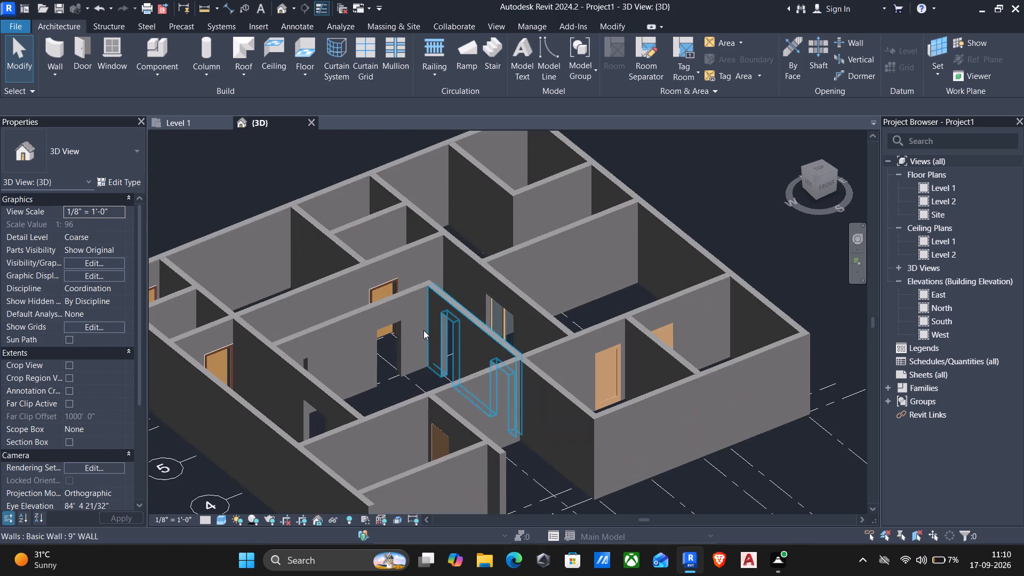
{"action": "left_click", "coordinate": [448, 321]}
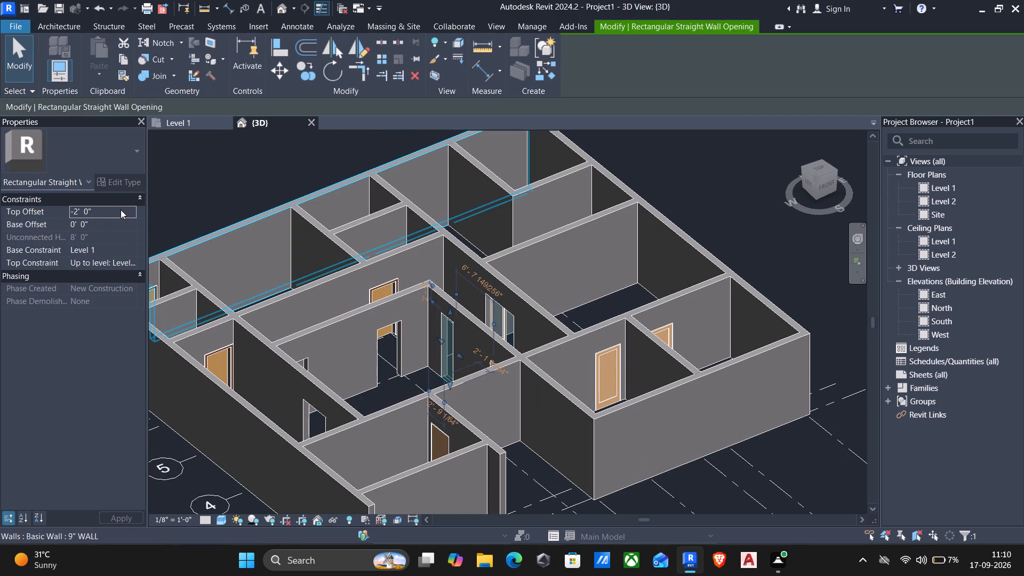
{"action": "left_click_drag", "start_coordinate": [121, 210], "coordinate": [127, 210]}
{"action": "type", "text": "3'"}
{"action": "key", "text": "BackSpace"}
{"action": "key", "text": "BackSpace"}
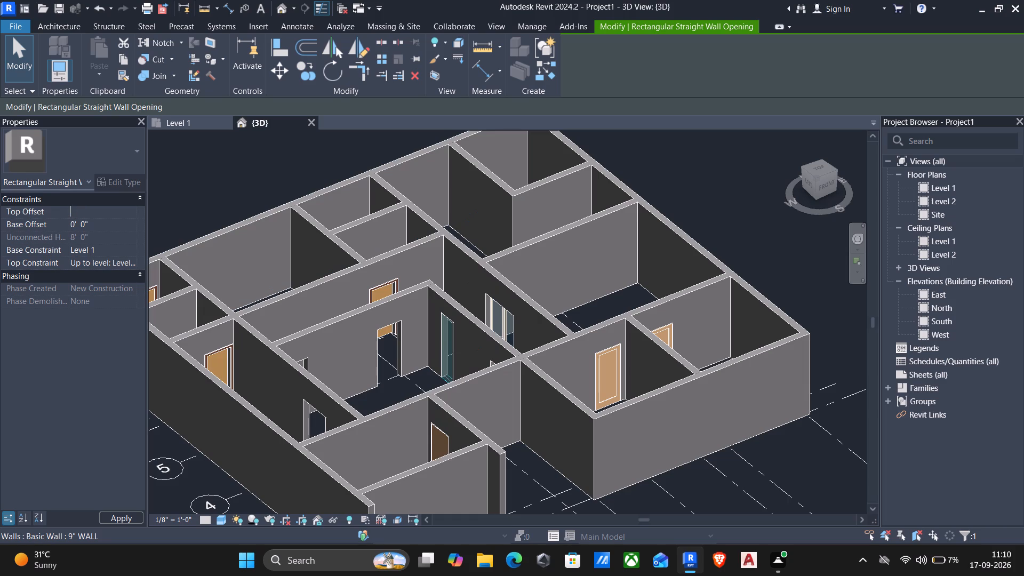
{"action": "type", "text": "-3'"}
{"action": "key", "text": "Return"}
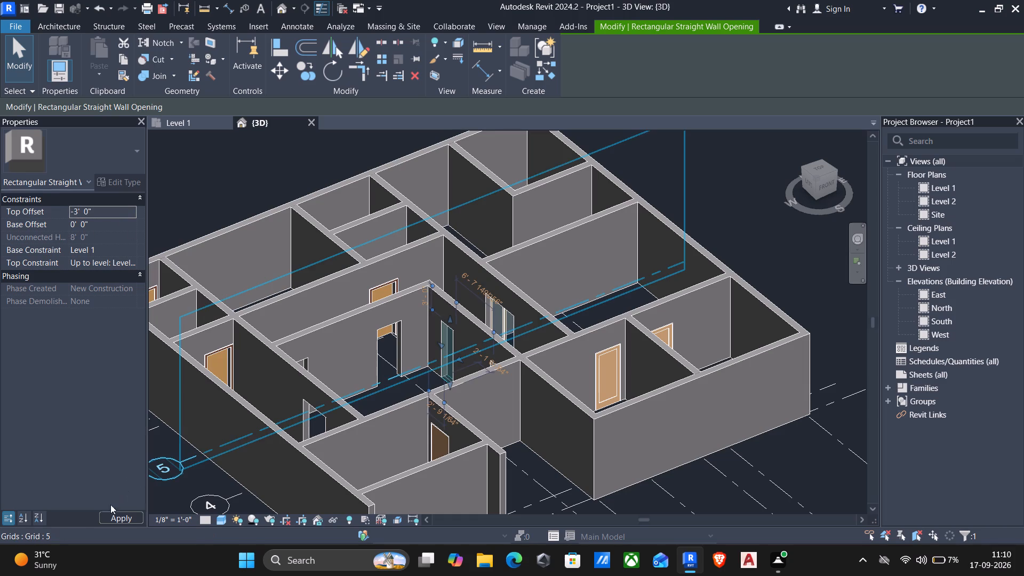
{"action": "left_click", "coordinate": [110, 515]}
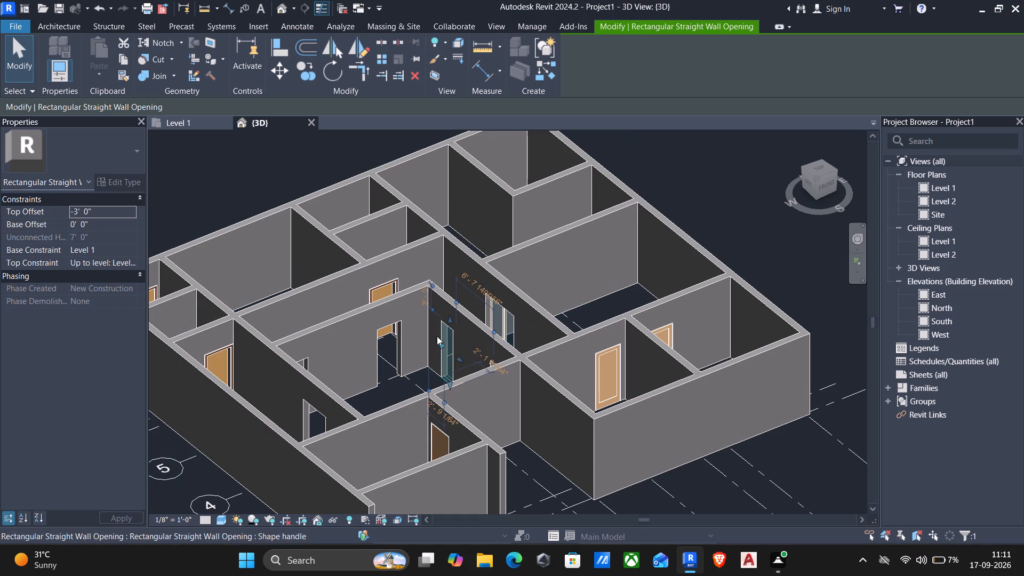
Set the distance from grid 5 to the near edge of the new grid E wall opening to 3'.
{"action": "scroll", "coordinate": [387, 350], "scroll_direction": "down", "scroll_amount": 1}
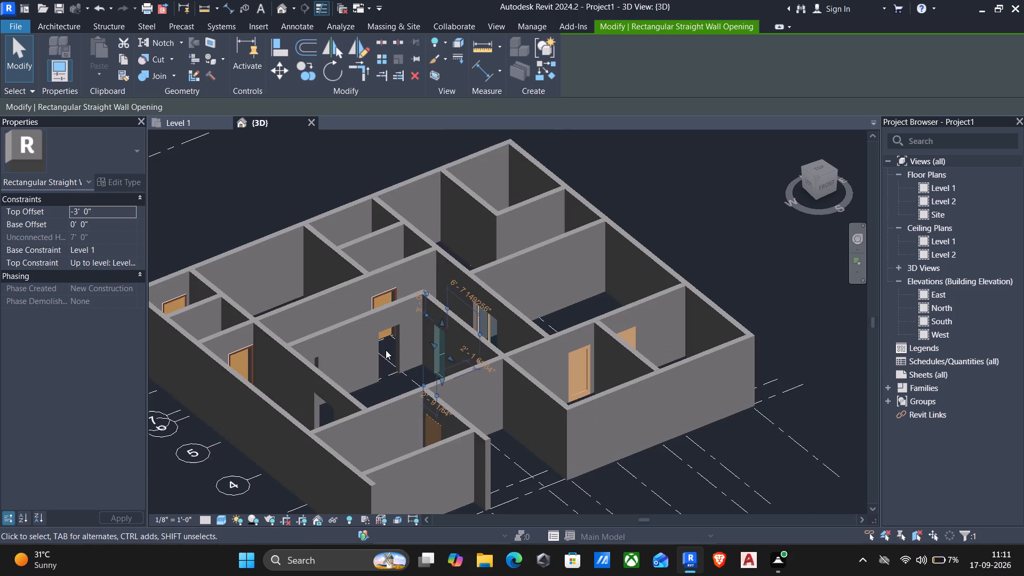
{"action": "scroll", "coordinate": [404, 354], "scroll_direction": "down", "scroll_amount": 2}
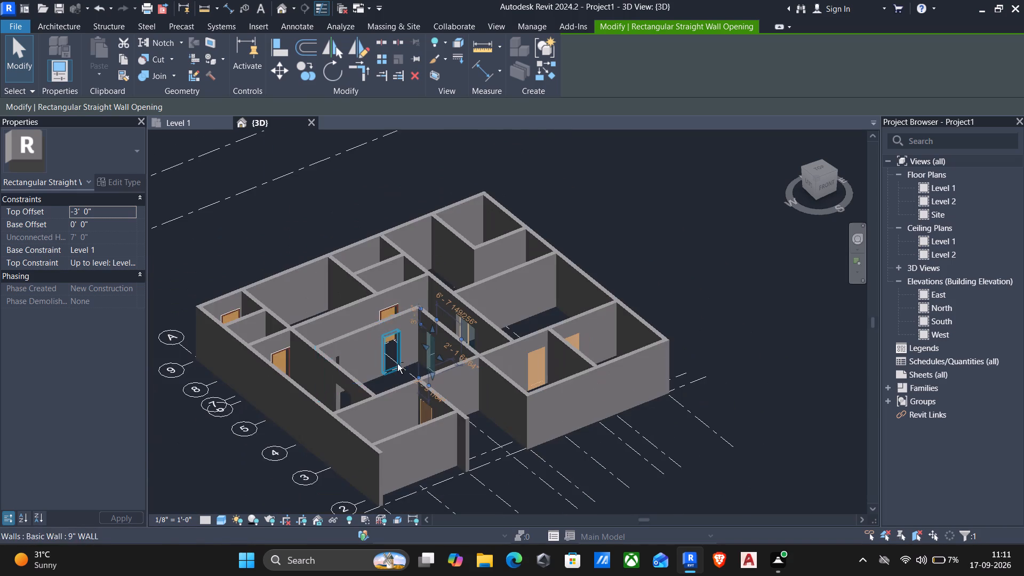
{"action": "middle_click_drag", "start_coordinate": [397, 373], "coordinate": [450, 370], "text": "shift"}
{"action": "scroll", "coordinate": [379, 356], "scroll_direction": "up", "scroll_amount": 4}
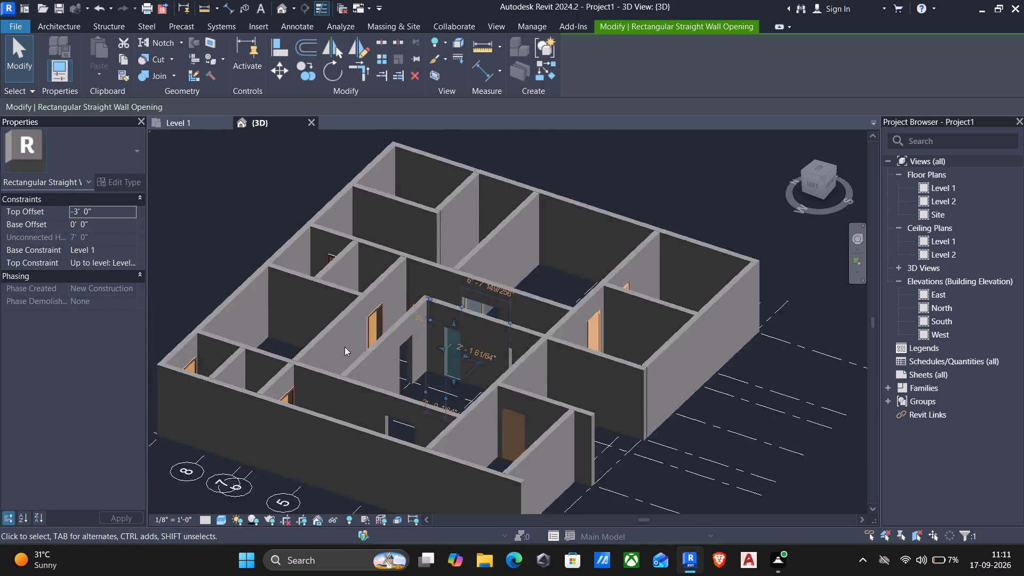
{"action": "scroll", "coordinate": [577, 378], "scroll_direction": "up", "scroll_amount": 3}
{"action": "scroll", "coordinate": [464, 338], "scroll_direction": "down", "scroll_amount": 1}
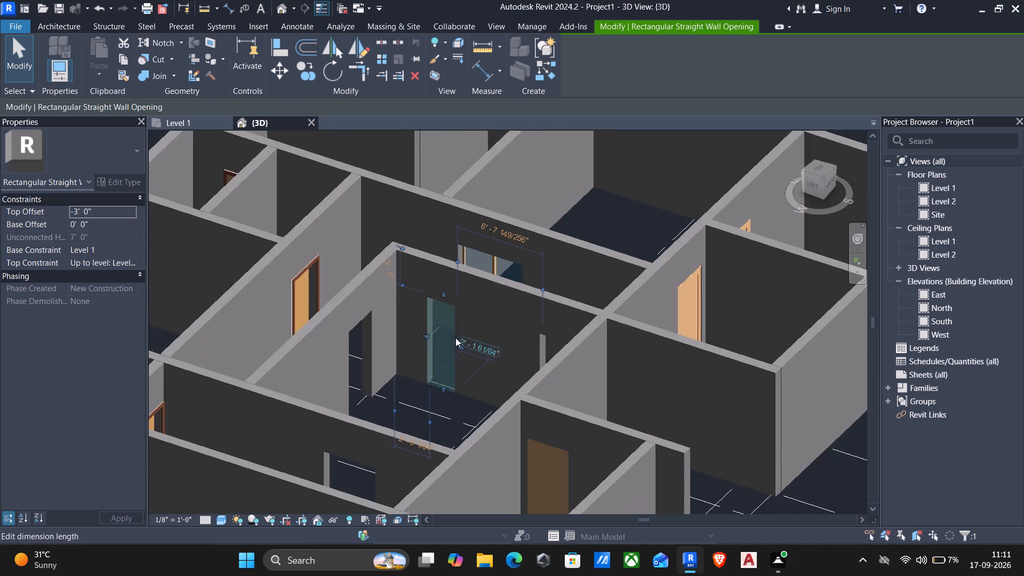
{"action": "key", "text": "Escape"}
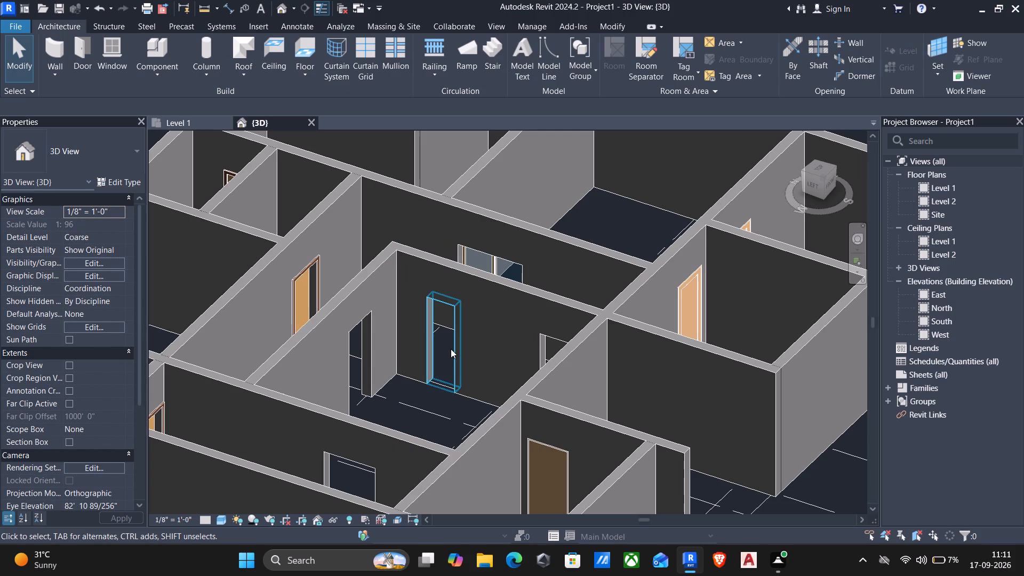
{"action": "left_click", "coordinate": [451, 349]}
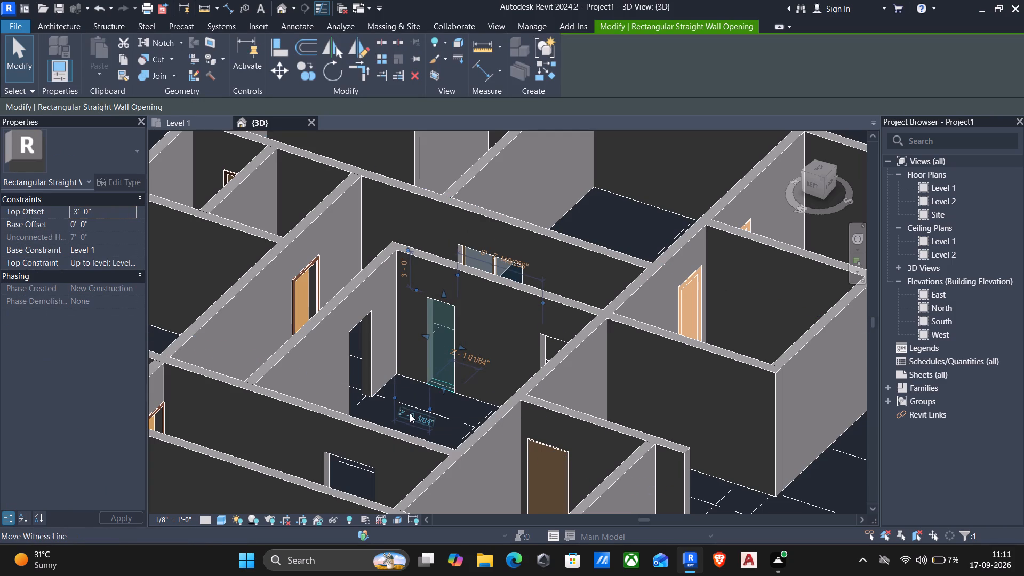
{"action": "left_click", "coordinate": [410, 413]}
{"action": "type", "text": "3'"}
{"action": "key", "text": "Return"}
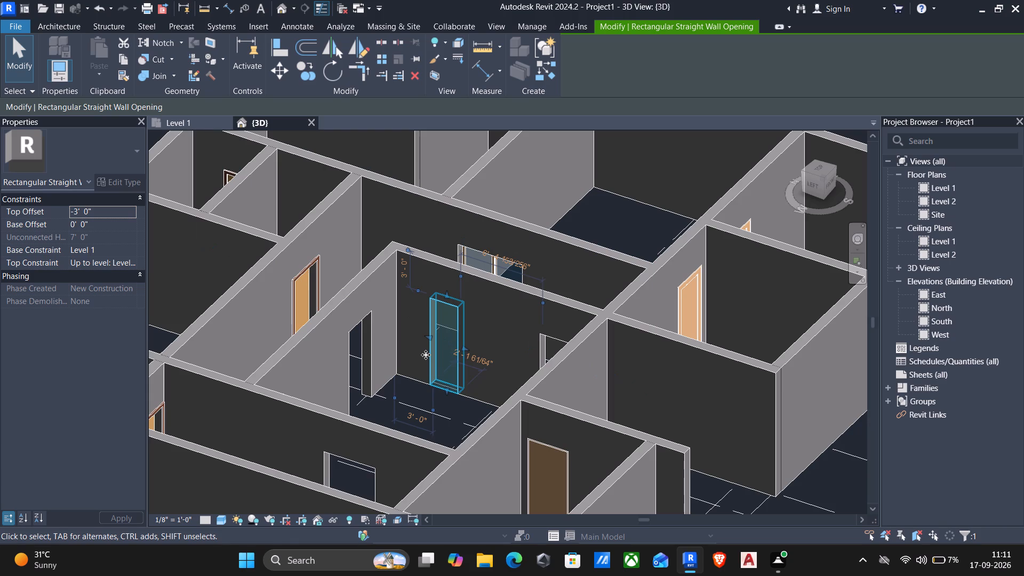
Set the width of the same grid E wall opening near grid 5 to 3'.
{"action": "left_click", "coordinate": [475, 358]}
{"action": "type", "text": "3'"}
{"action": "key", "text": "Return"}
{"action": "key", "text": "Escape"}
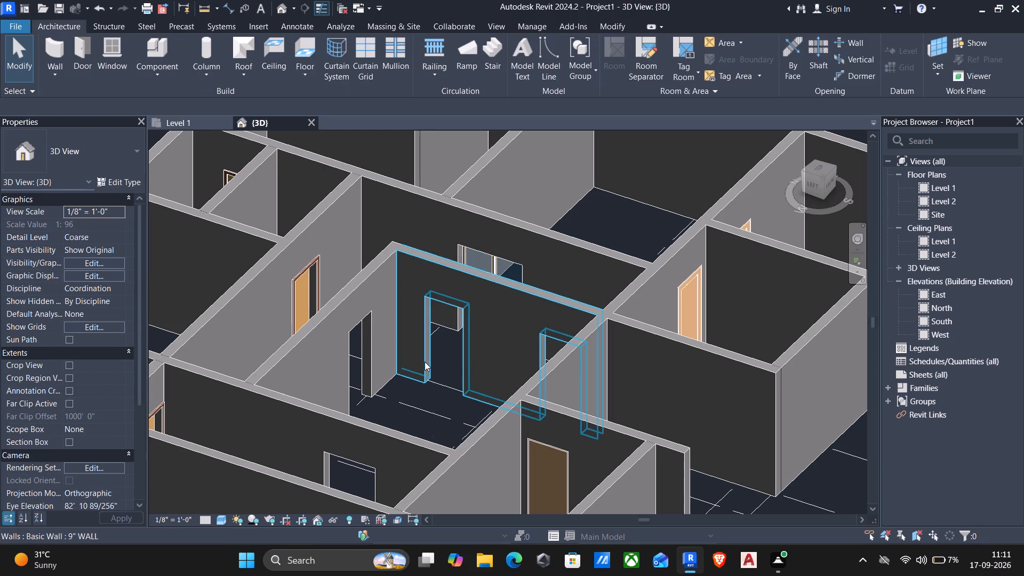
Nudge the 3' wide grid E wall opening toward grid 5 until its nearer edge is about 1'-9" from it.
{"action": "left_click", "coordinate": [429, 343]}
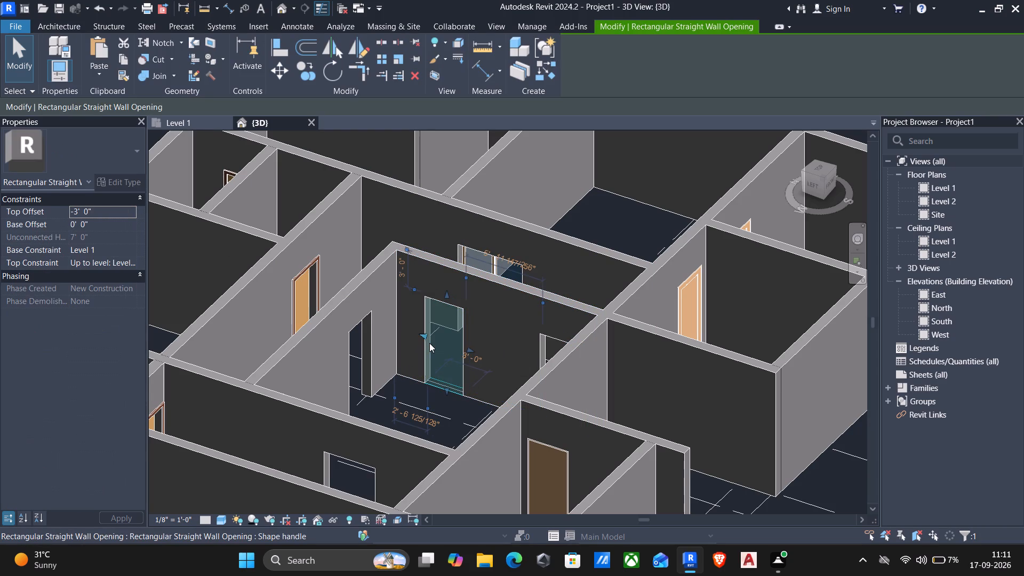
{"action": "key", "text": "Left"}
{"action": "key", "text": "Left"}
{"action": "key", "text": "Left"}
{"action": "key", "text": "Left"}
{"action": "key", "text": "Left"}
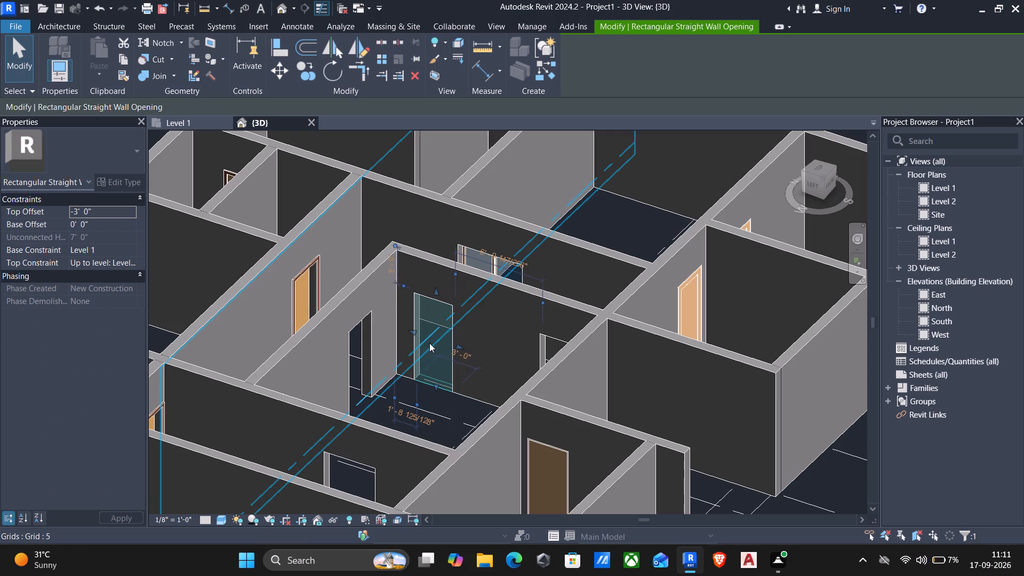
{"action": "key", "text": "Escape"}
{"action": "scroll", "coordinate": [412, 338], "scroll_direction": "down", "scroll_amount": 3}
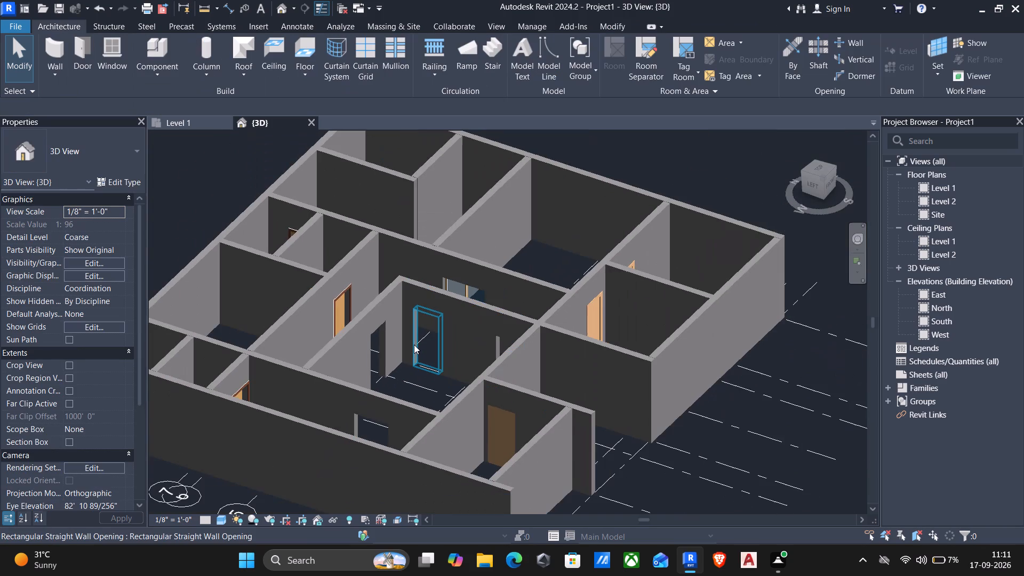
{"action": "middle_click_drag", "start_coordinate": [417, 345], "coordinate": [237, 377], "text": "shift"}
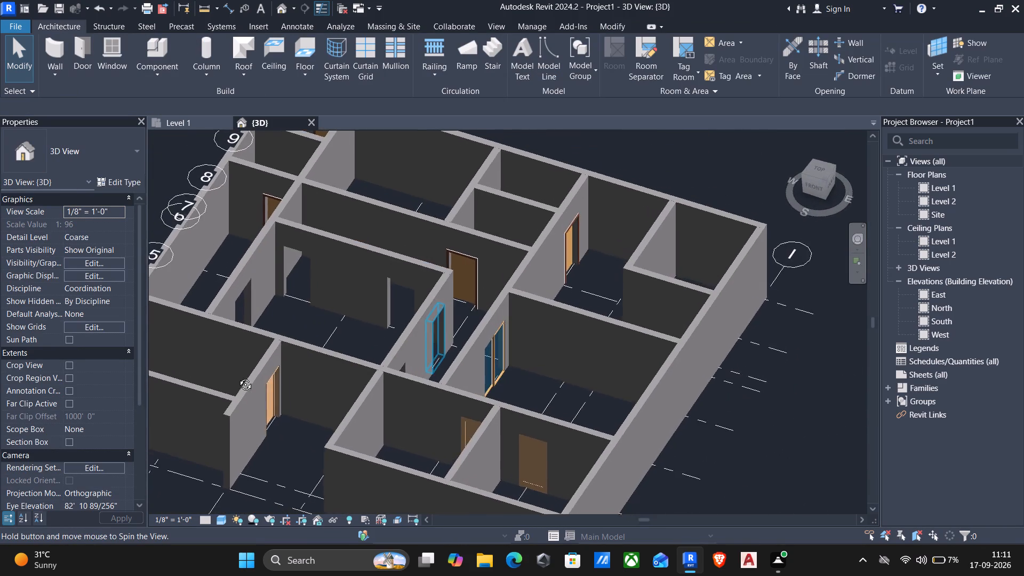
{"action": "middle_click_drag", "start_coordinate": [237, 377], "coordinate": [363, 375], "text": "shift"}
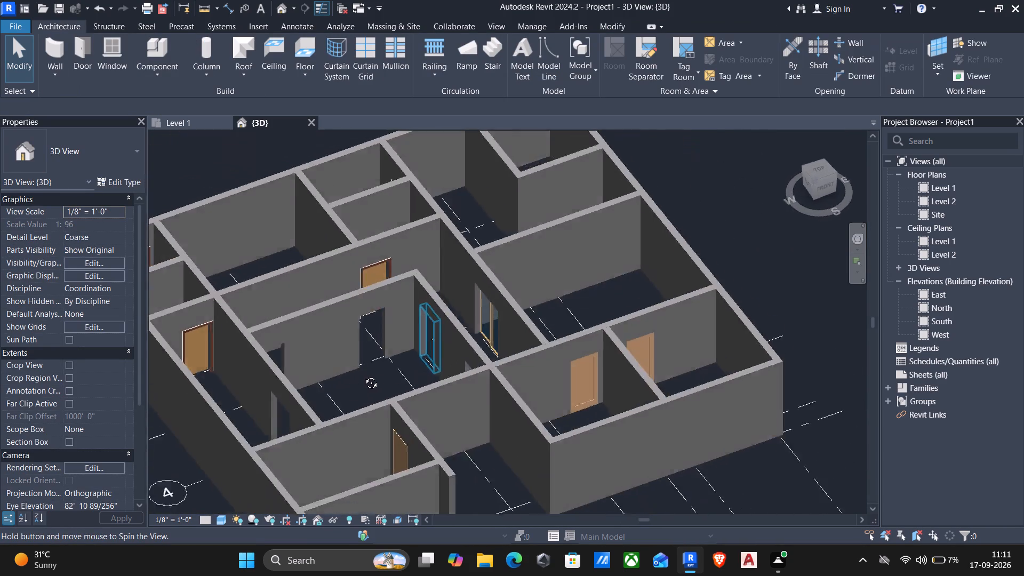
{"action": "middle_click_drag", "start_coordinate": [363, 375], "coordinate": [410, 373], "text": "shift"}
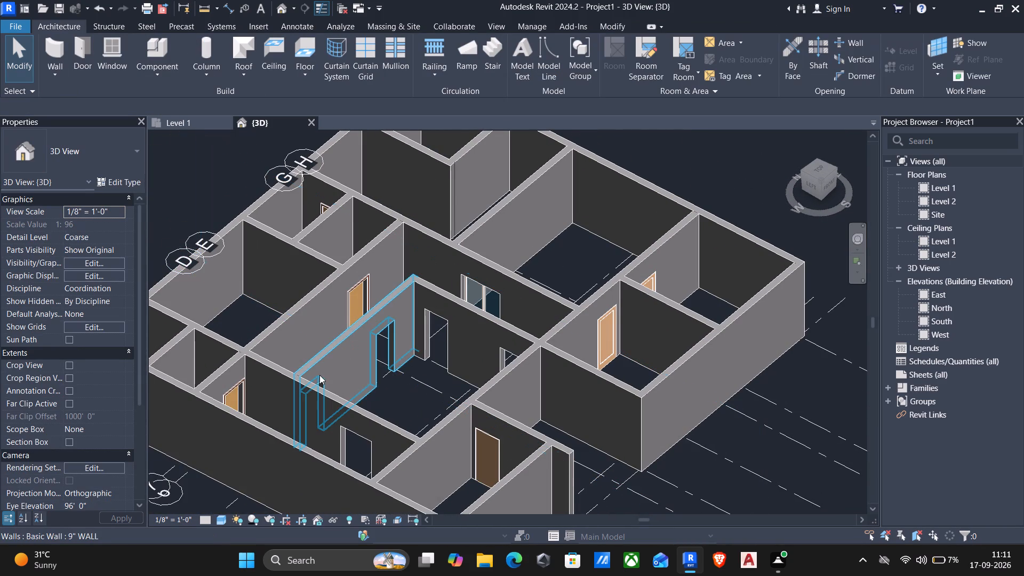
Return to the Level 1 floor plan and set its visual style to Wireframe.
{"action": "left_click", "coordinate": [187, 120]}
{"action": "scroll", "coordinate": [378, 306], "scroll_direction": "down", "scroll_amount": 2}
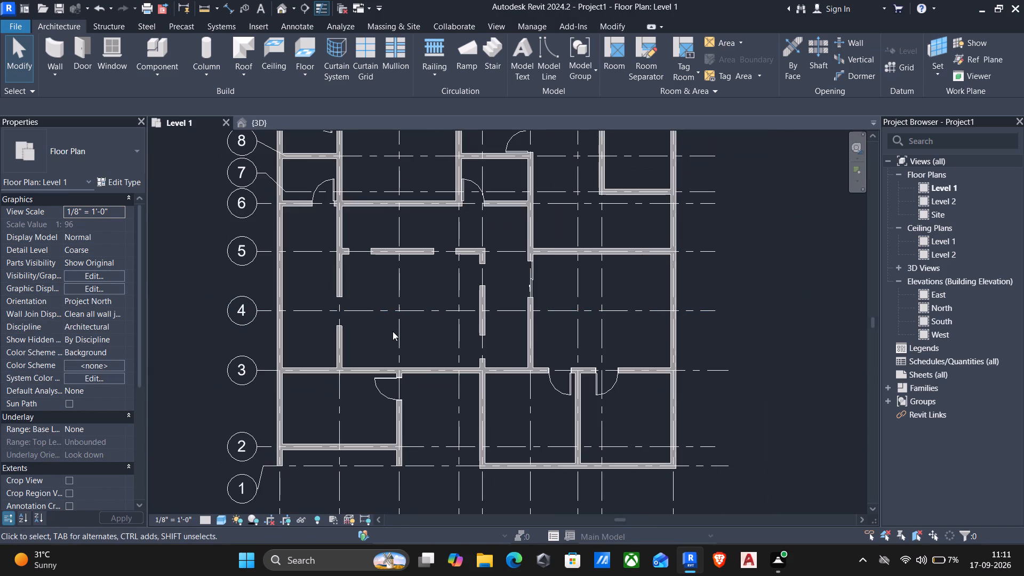
{"action": "scroll", "coordinate": [455, 330], "scroll_direction": "down", "scroll_amount": 2}
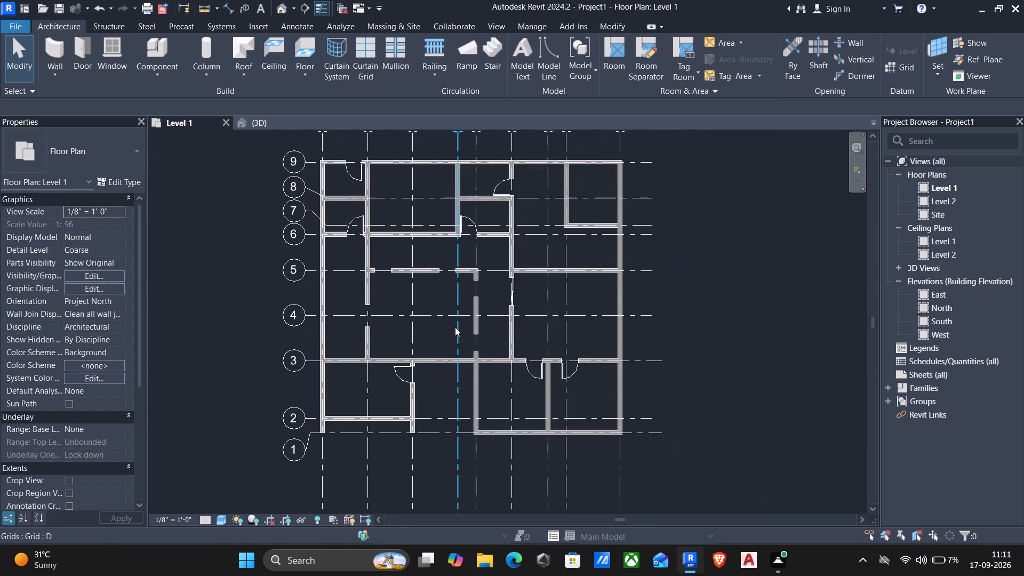
{"action": "middle_click", "coordinate": [455, 327]}
{"action": "left_click", "coordinate": [221, 524]}
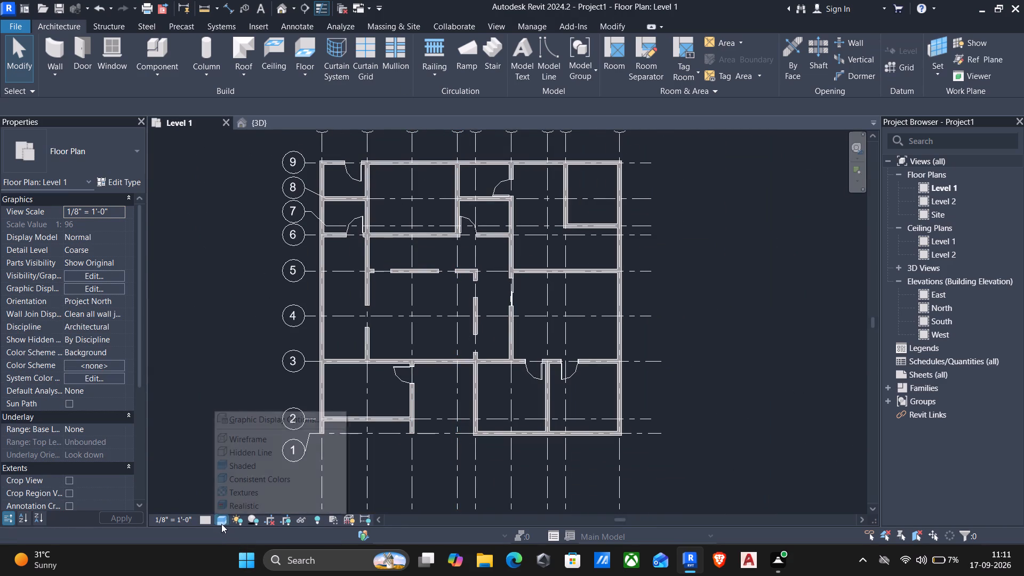
{"action": "left_click", "coordinate": [232, 439]}
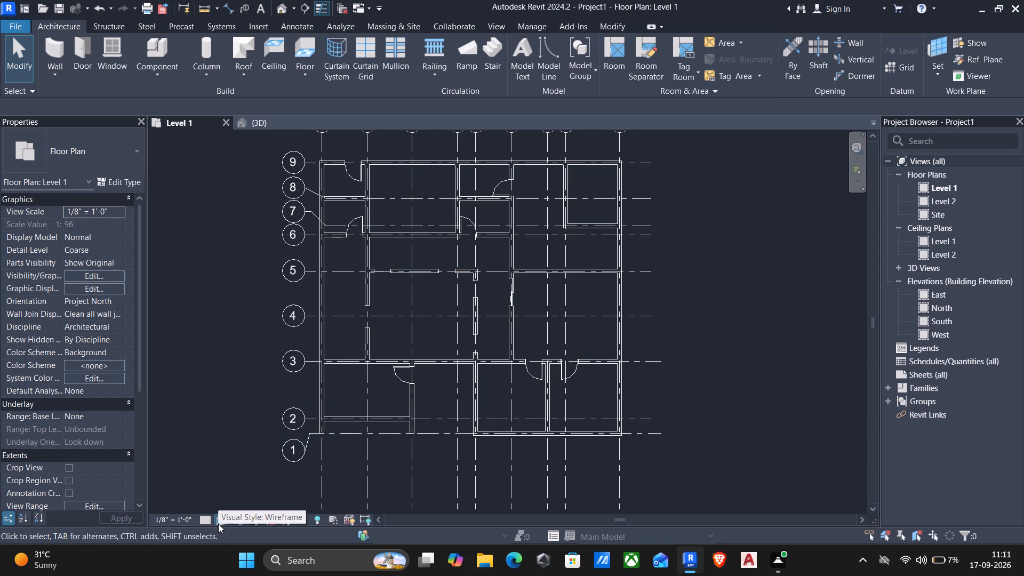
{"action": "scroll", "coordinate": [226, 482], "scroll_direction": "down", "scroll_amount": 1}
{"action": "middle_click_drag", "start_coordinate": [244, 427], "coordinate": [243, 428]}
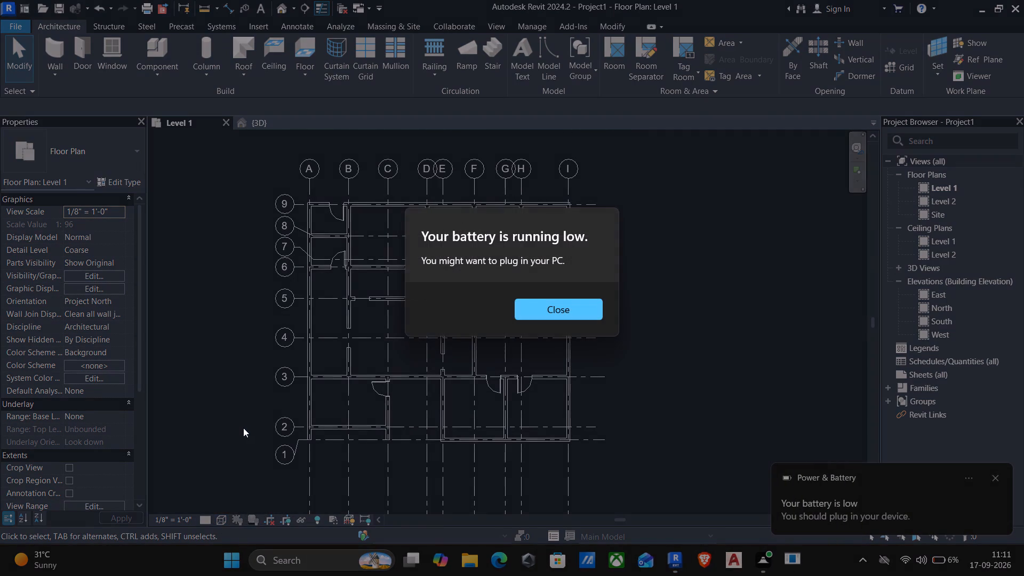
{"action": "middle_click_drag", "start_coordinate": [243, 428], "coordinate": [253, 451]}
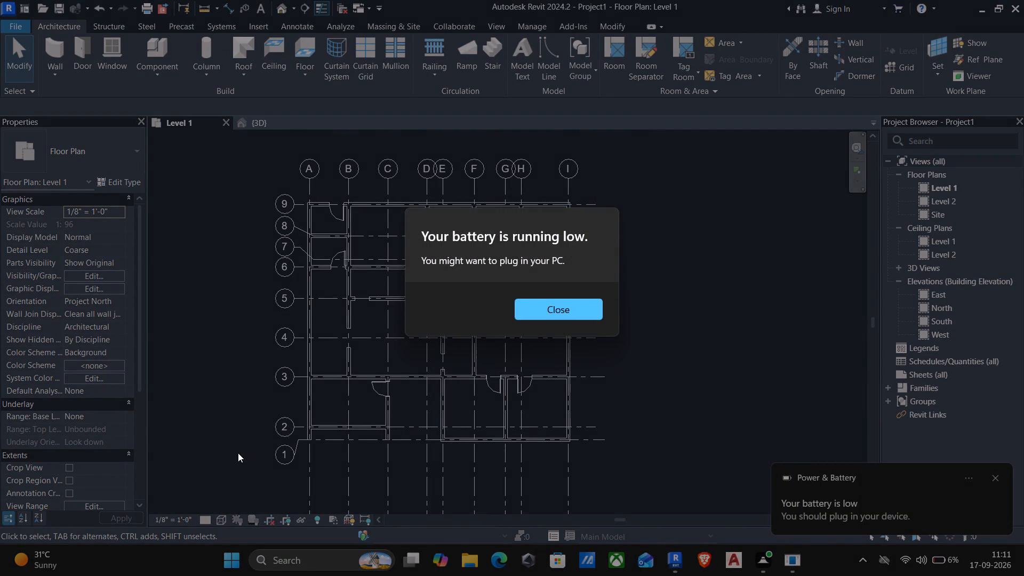
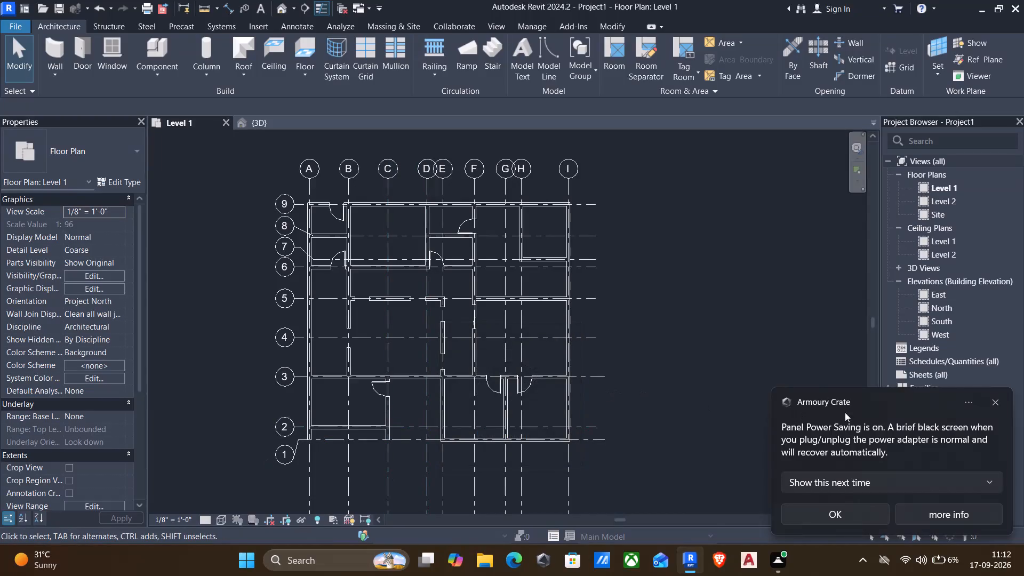
Start the Door command and load the Door-Opening family from the Doors library folder.
{"action": "left_click", "coordinate": [996, 403]}
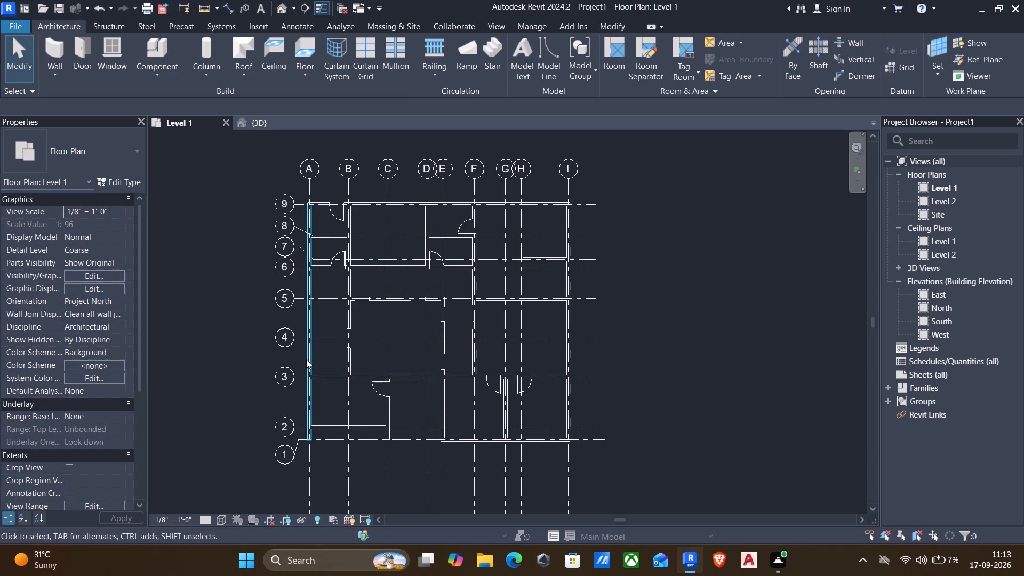
{"action": "type", "text": "DR"}
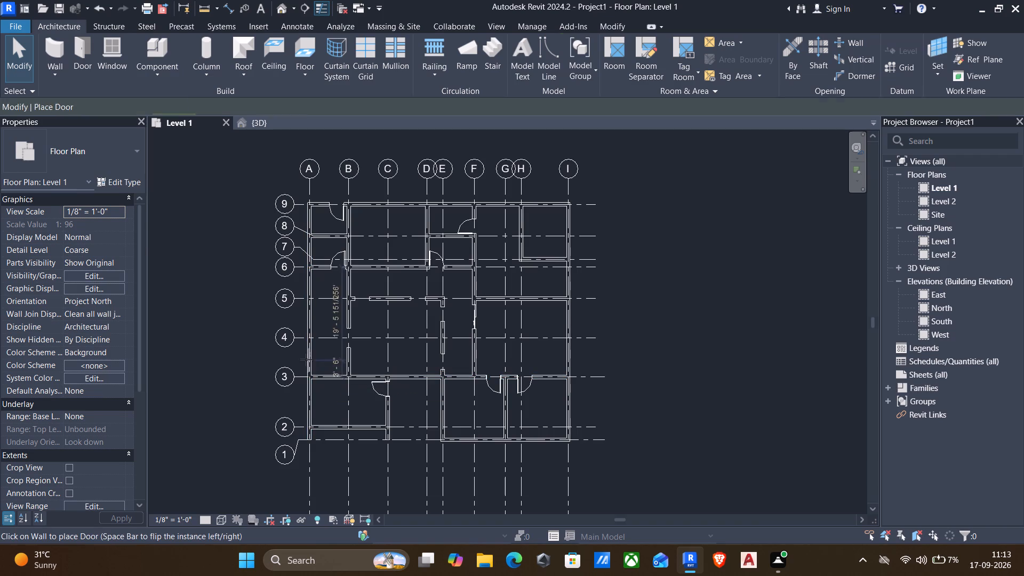
{"action": "left_click", "coordinate": [571, 58]}
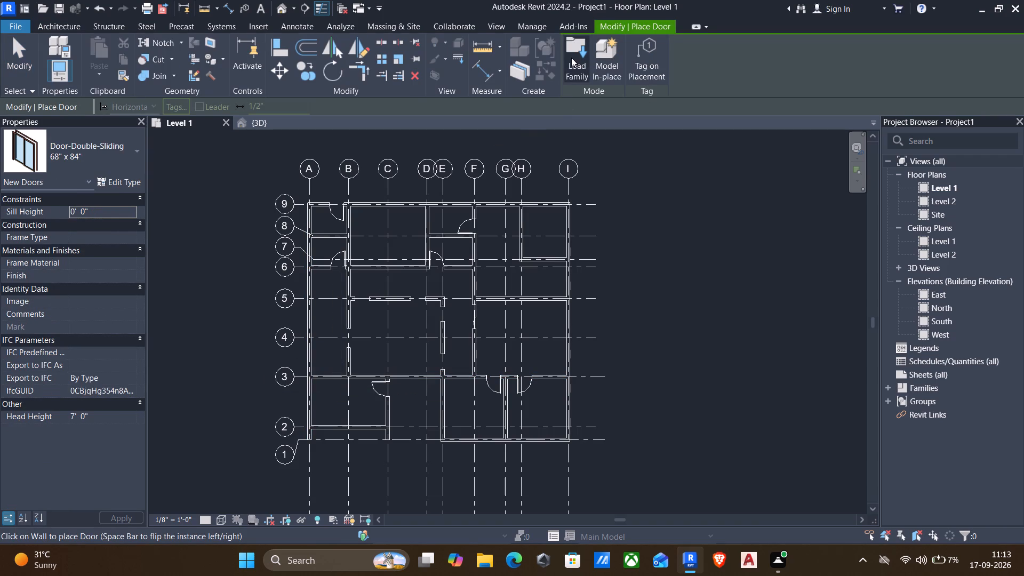
{"action": "scroll", "coordinate": [454, 257], "scroll_direction": "up", "scroll_amount": 3}
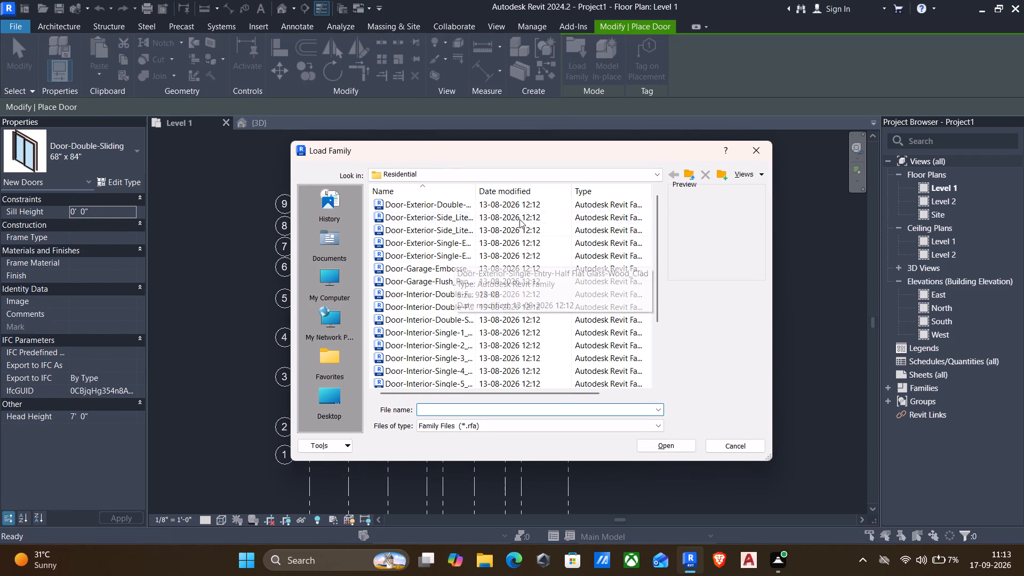
{"action": "left_click", "coordinate": [689, 173]}
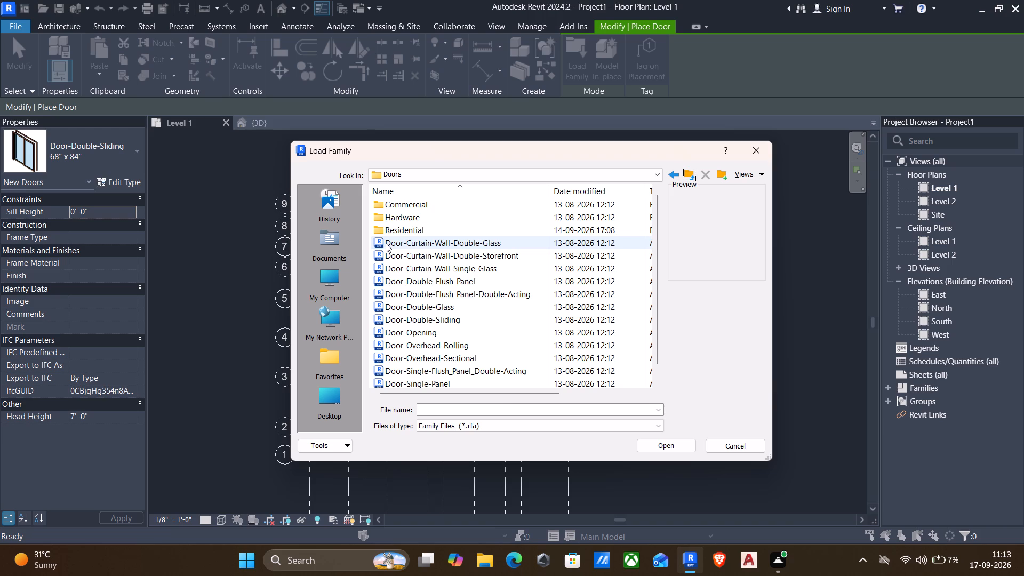
{"action": "left_click", "coordinate": [387, 243]}
{"action": "key", "text": "0"}
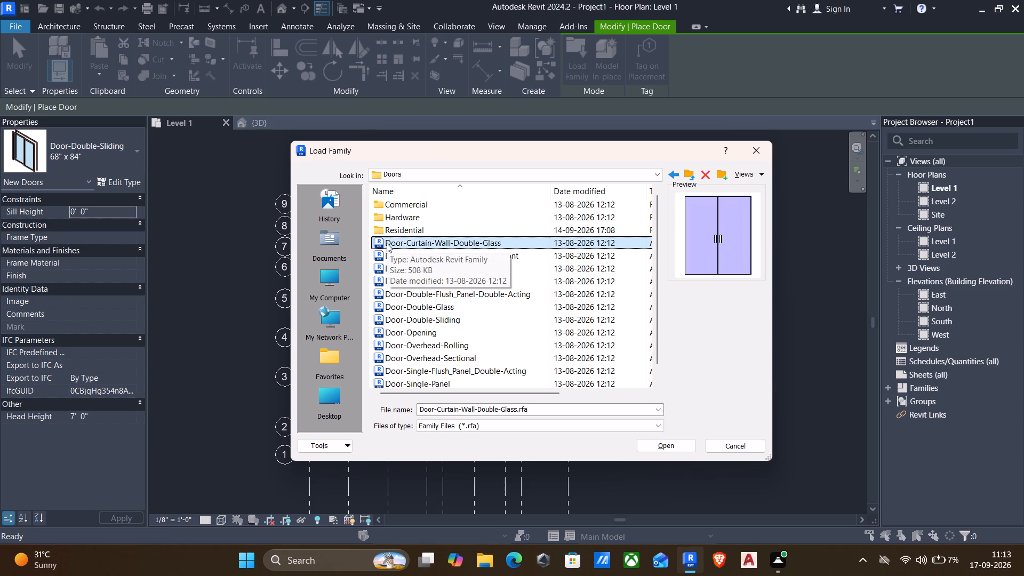
{"action": "key", "text": "Down"}
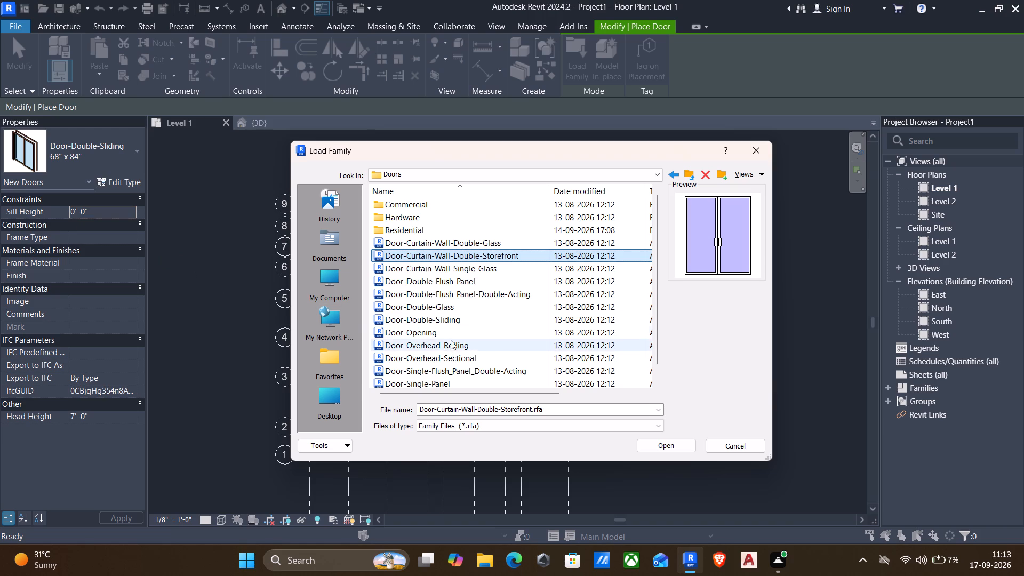
{"action": "left_click", "coordinate": [441, 309]}
{"action": "key", "text": "Down"}
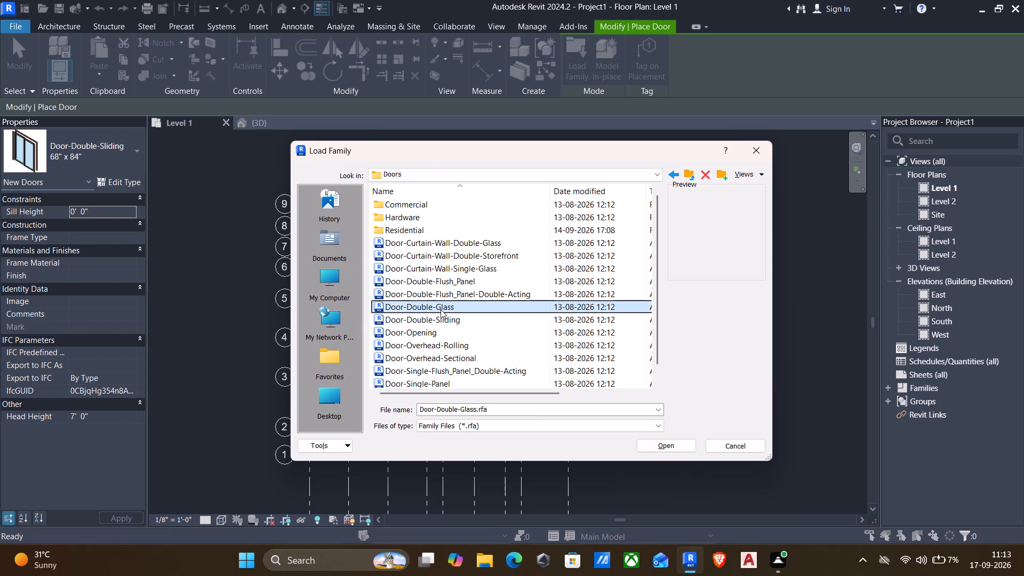
{"action": "key", "text": "Down"}
{"action": "left_click", "coordinate": [648, 446]}
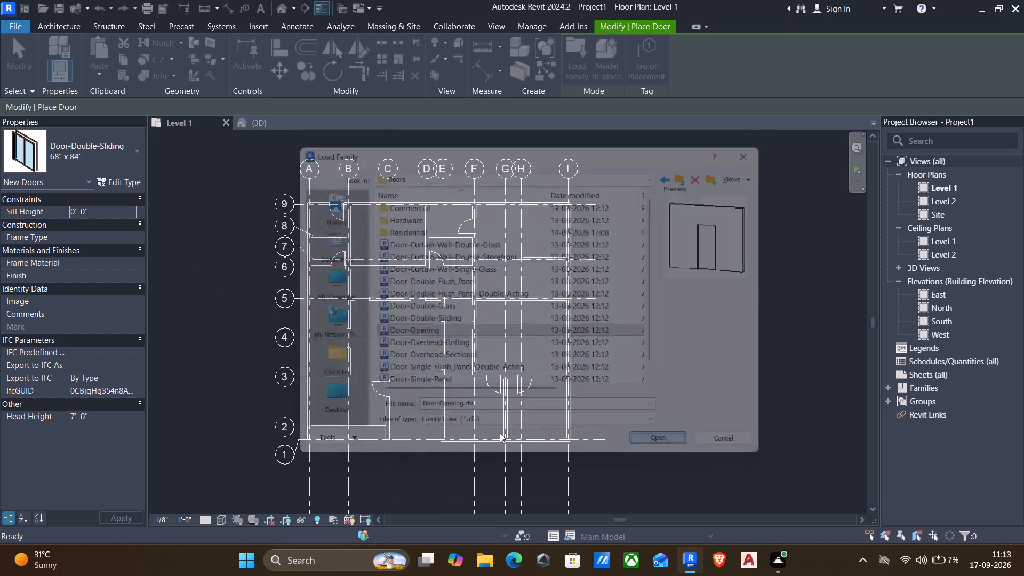
Place a 36" x 84" Door-Opening in the grid 3 wall between grids A and B, centred about 2'-6" from grid B.
{"action": "left_click", "coordinate": [337, 377]}
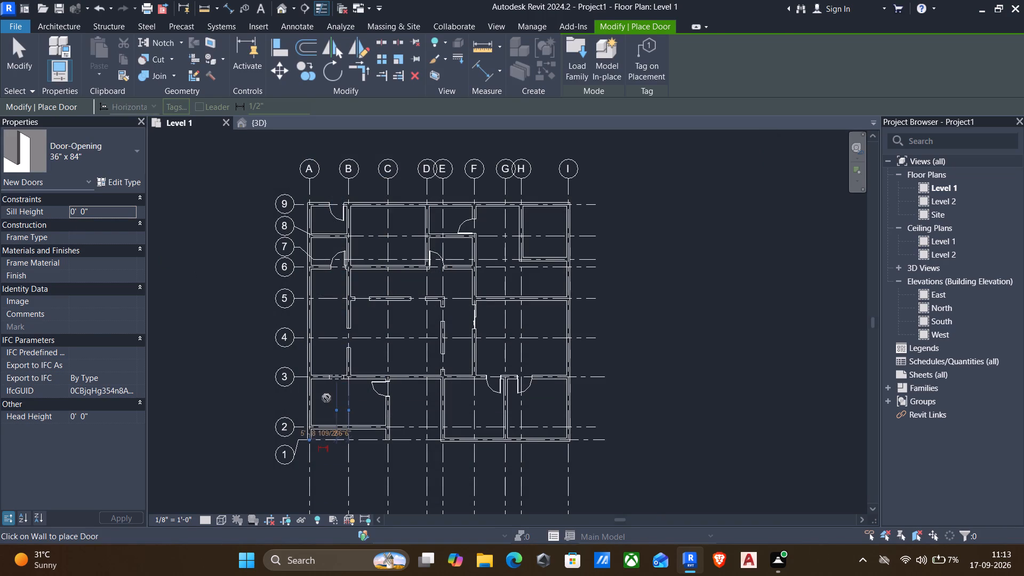
{"action": "scroll", "coordinate": [334, 392], "scroll_direction": "up", "scroll_amount": 11}
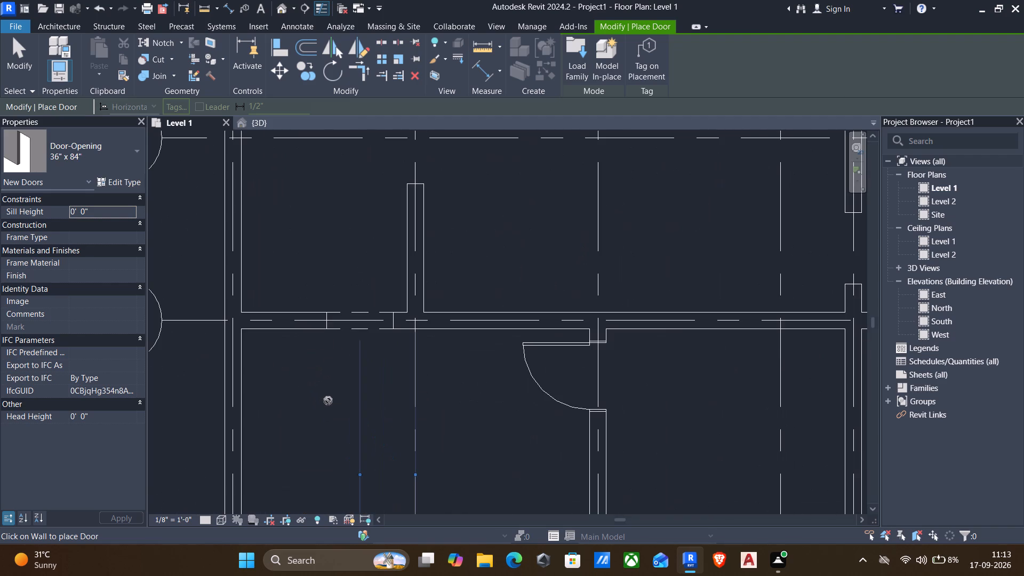
{"action": "scroll", "coordinate": [328, 401], "scroll_direction": "down", "scroll_amount": 3}
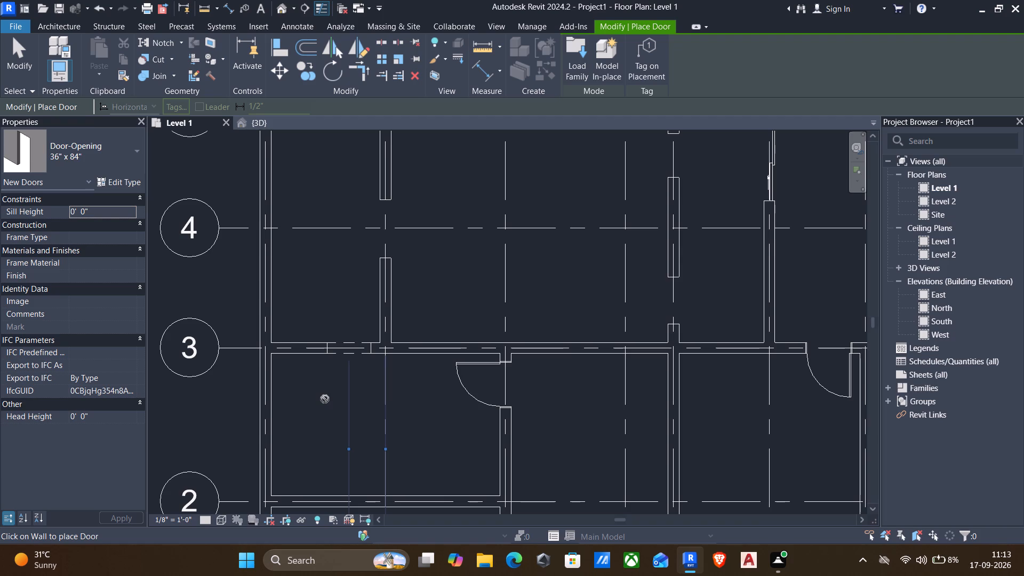
{"action": "key", "text": "Escape"}
{"action": "scroll", "coordinate": [357, 324], "scroll_direction": "down", "scroll_amount": 2}
{"action": "key", "text": "Escape"}
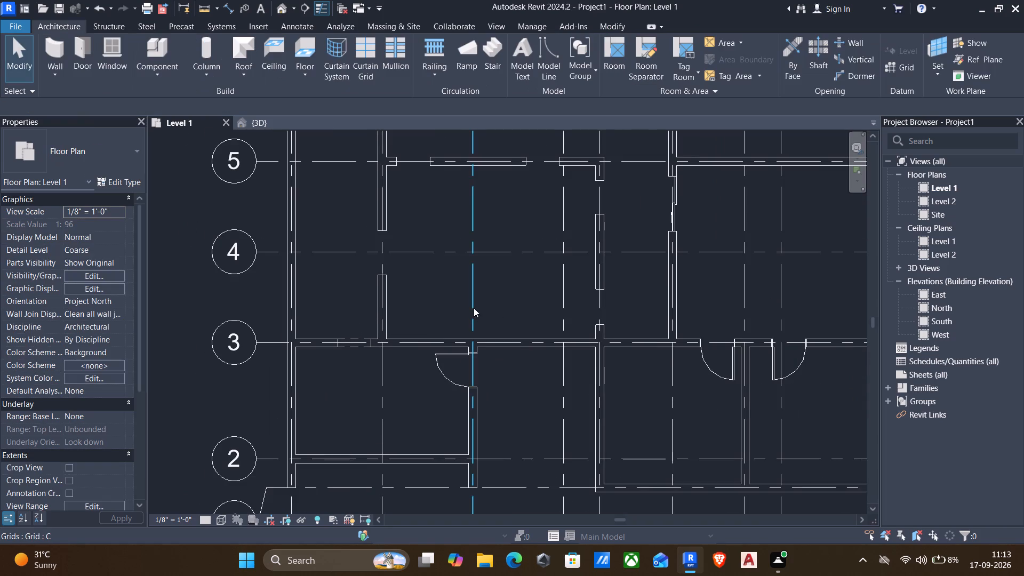
Delete the five rectangular wall openings: two in the grid E wall, one in the grid B wall and two in the grid 5 wall.
{"action": "left_click", "coordinate": [596, 313]}
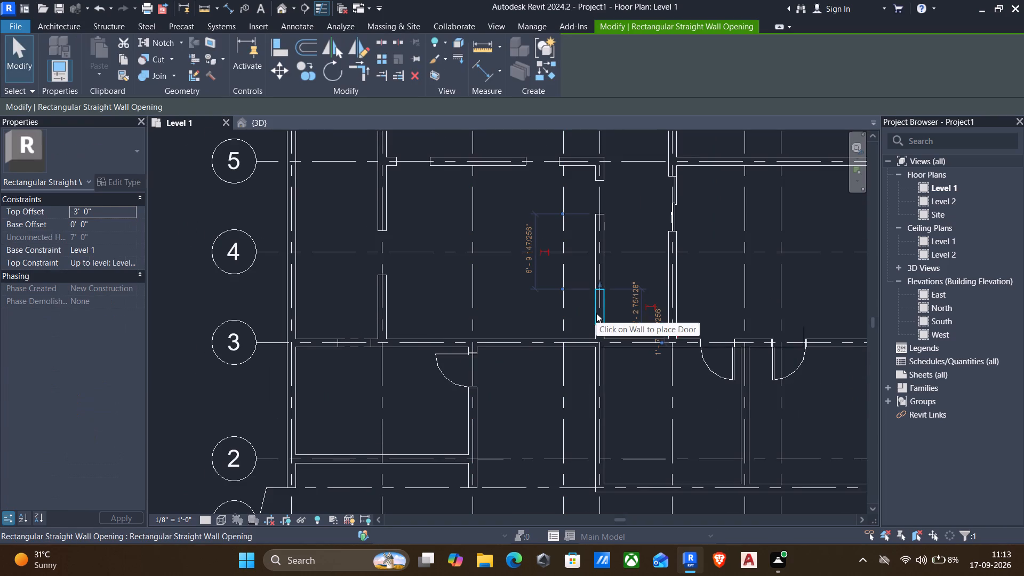
{"action": "key", "text": "Delete"}
{"action": "left_click", "coordinate": [376, 249]}
{"action": "key", "text": "Delete"}
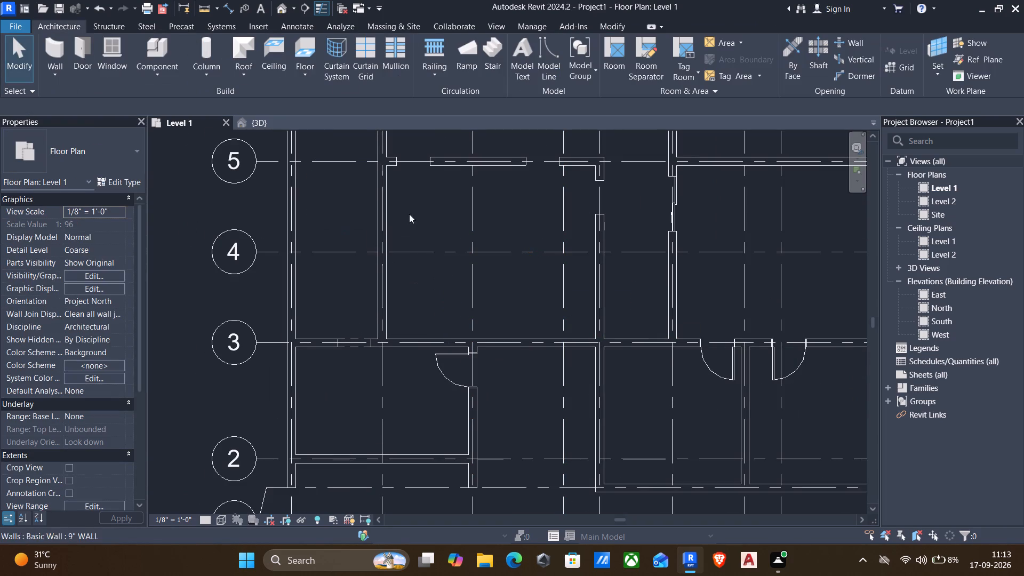
{"action": "left_click", "coordinate": [413, 160]}
{"action": "key", "text": "Delete"}
{"action": "left_click", "coordinate": [525, 159]}
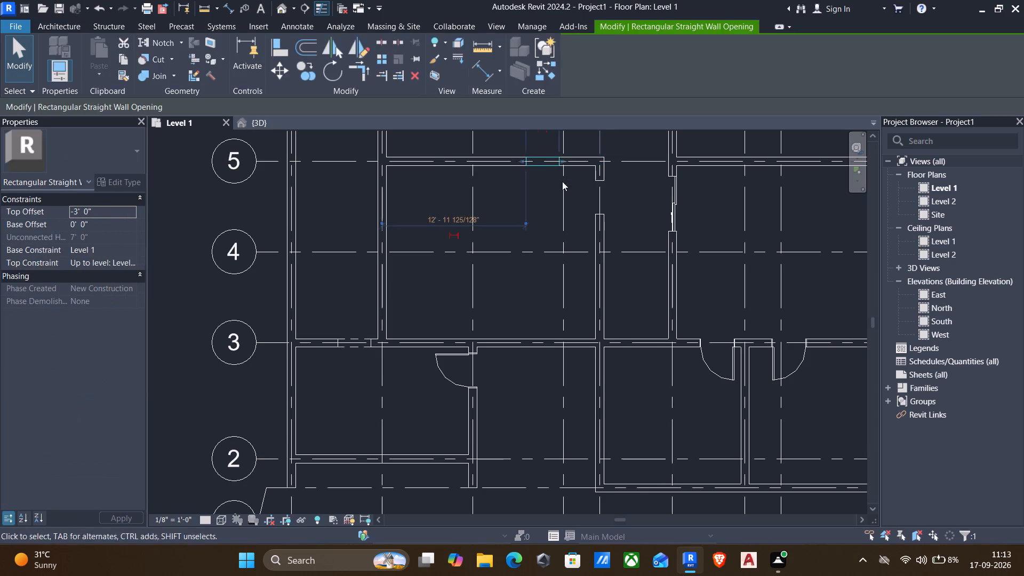
{"action": "key", "text": "Delete"}
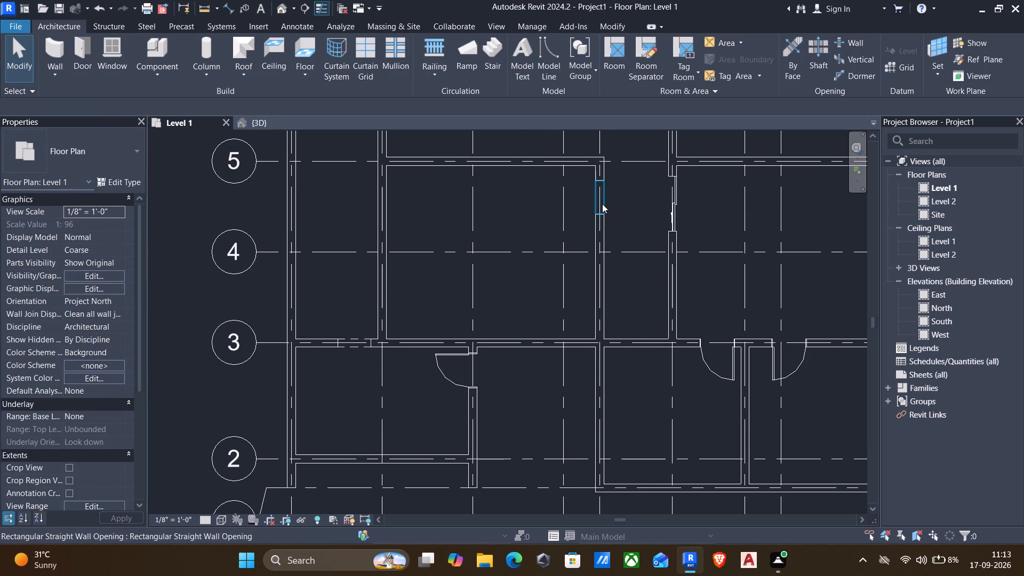
{"action": "left_click", "coordinate": [602, 204]}
{"action": "key", "text": "Delete"}
{"action": "scroll", "coordinate": [595, 269], "scroll_direction": "down", "scroll_amount": 1}
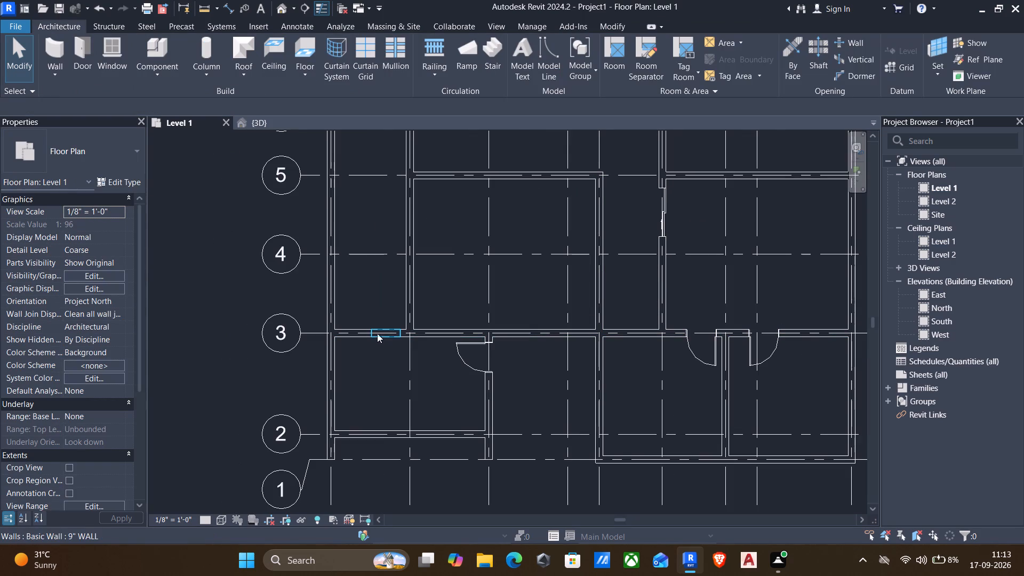
Duplicate the type of the door opening in the grid 3 wall under the name DOOR OPENING 5'.
{"action": "left_click", "coordinate": [377, 331]}
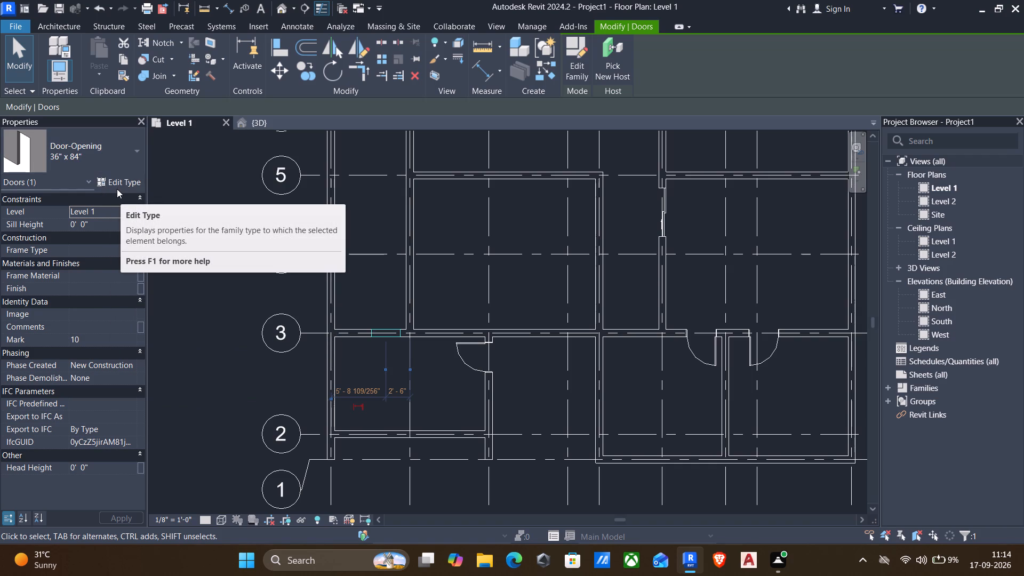
{"action": "left_click", "coordinate": [118, 182]}
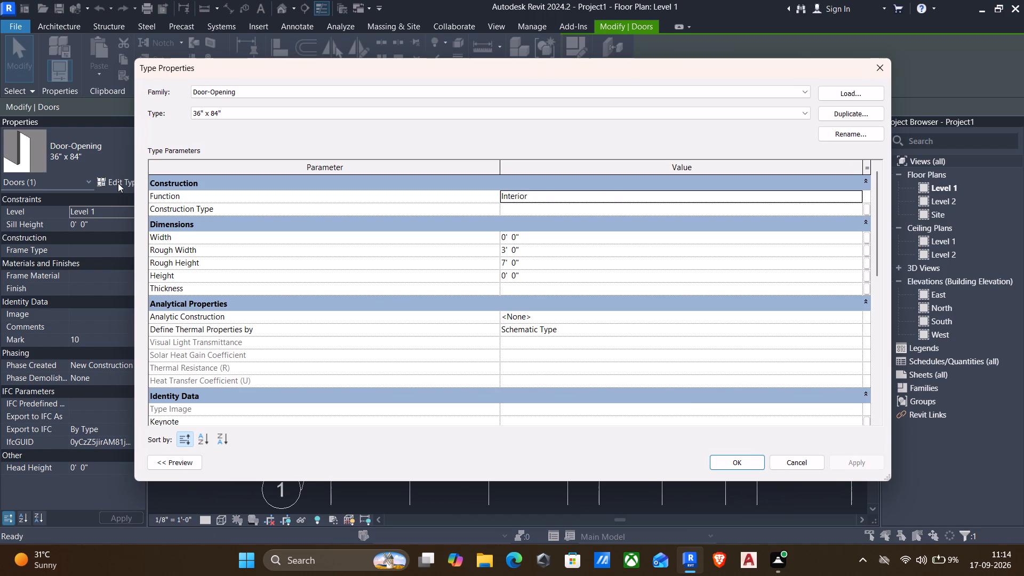
{"action": "left_click", "coordinate": [842, 114]}
{"action": "key", "text": "BackSpace"}
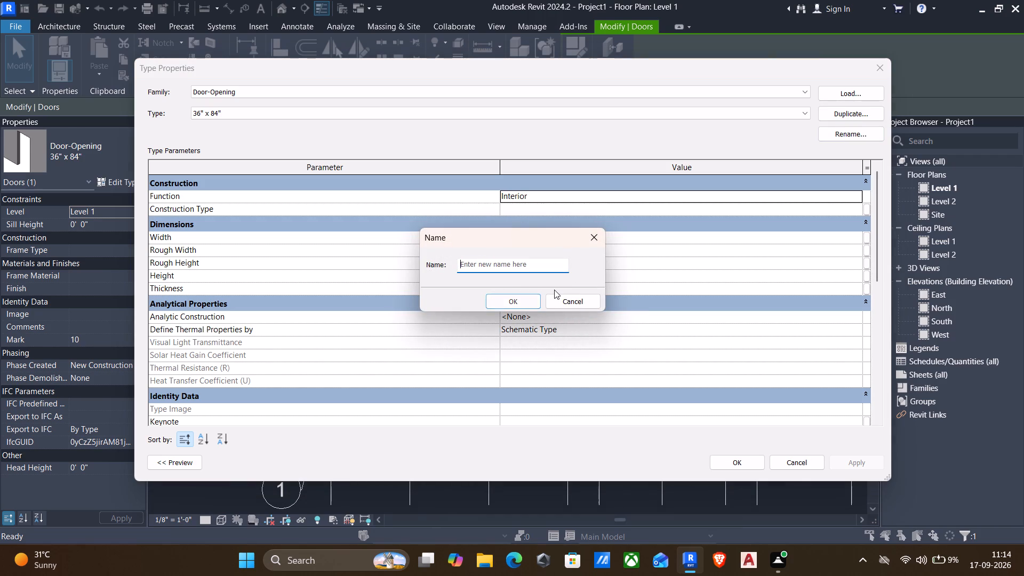
{"action": "type", "text": "DOOR OPENING"}
{"action": "key", "text": "space"}
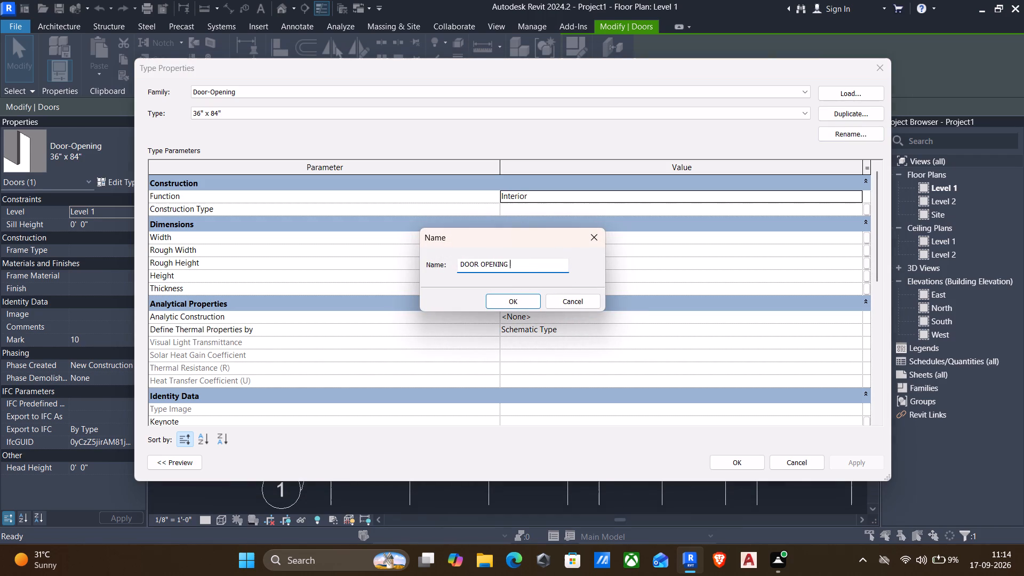
{"action": "key", "text": "5"}
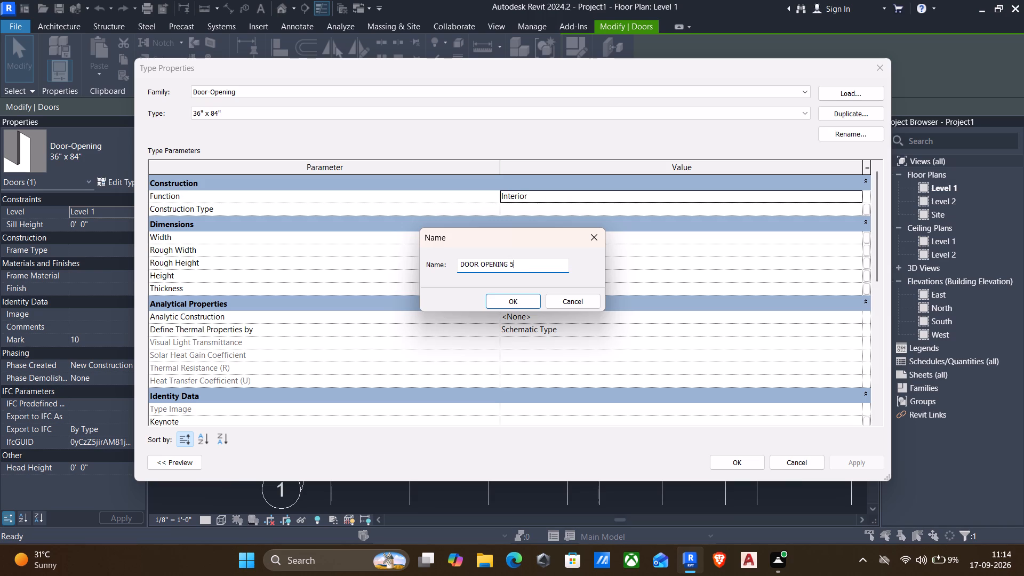
{"action": "key", "text": "apostrophe"}
{"action": "left_click", "coordinate": [507, 302]}
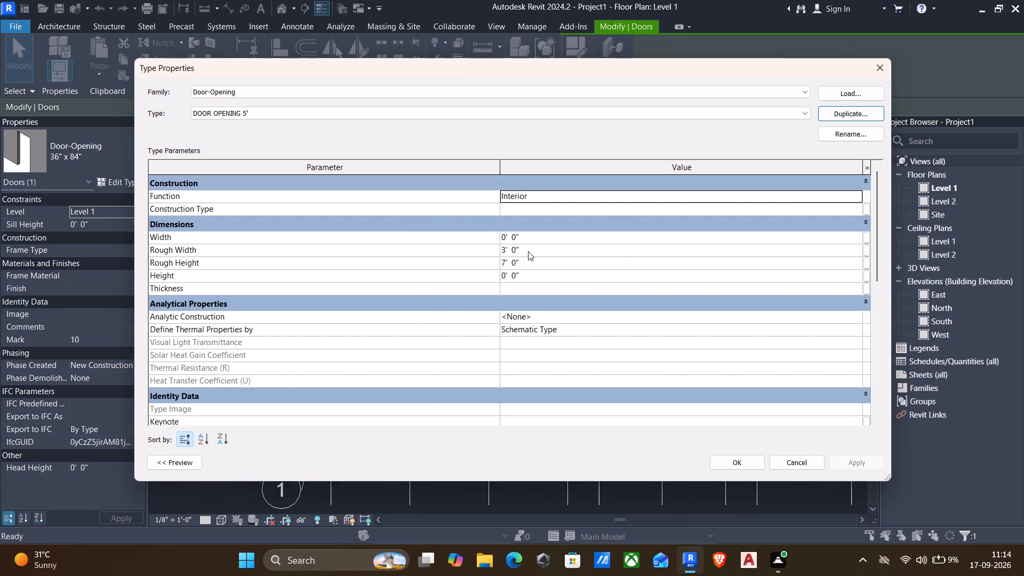
Set the Rough Width of the DOOR OPENING 5' type to 5' and apply it to the grid 3 wall's opening.
{"action": "left_click", "coordinate": [527, 249]}
{"action": "type", "text": "5'"}
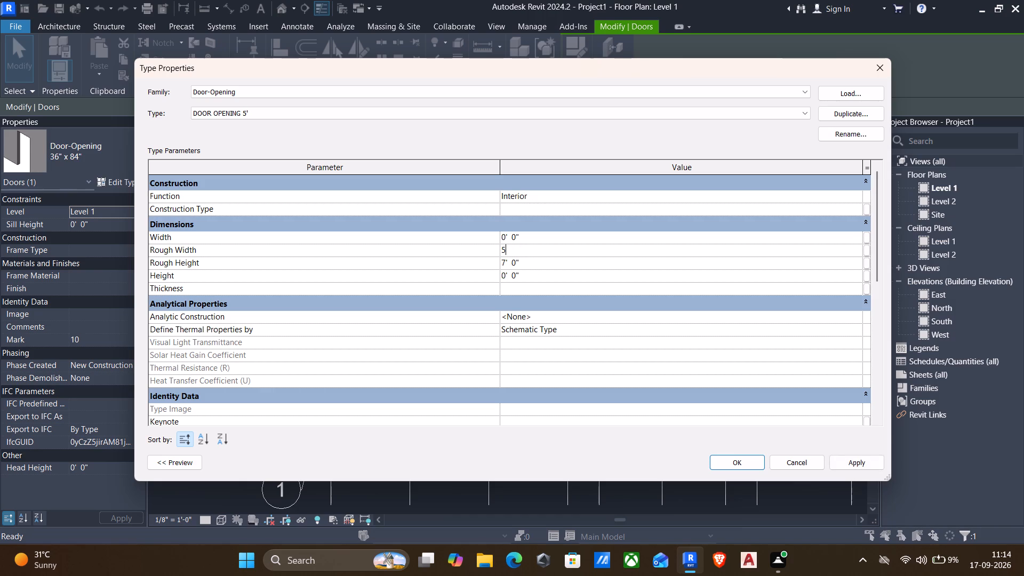
{"action": "key", "text": "Return"}
{"action": "left_click", "coordinate": [844, 463]}
{"action": "left_click", "coordinate": [745, 460]}
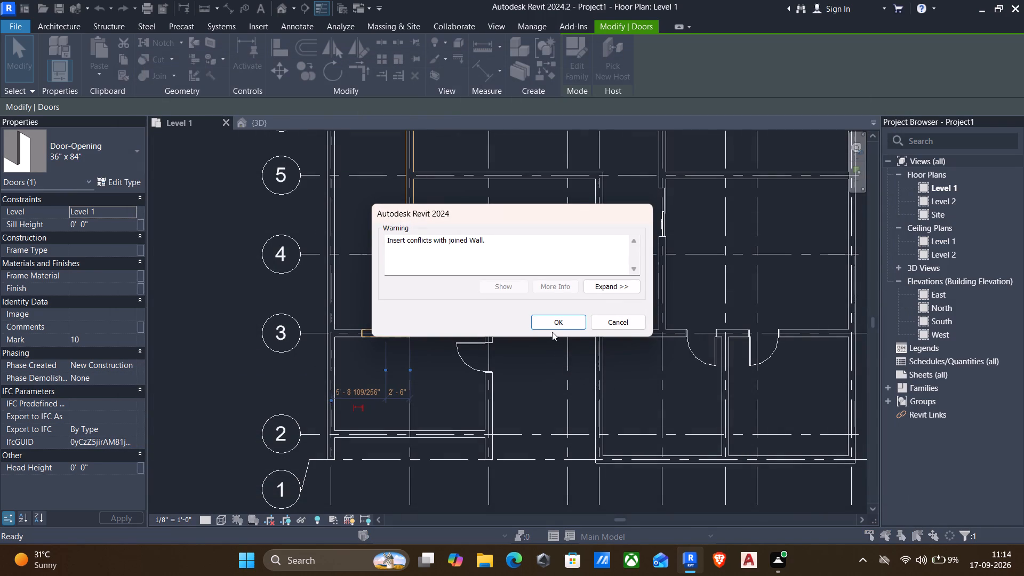
{"action": "left_click", "coordinate": [543, 325]}
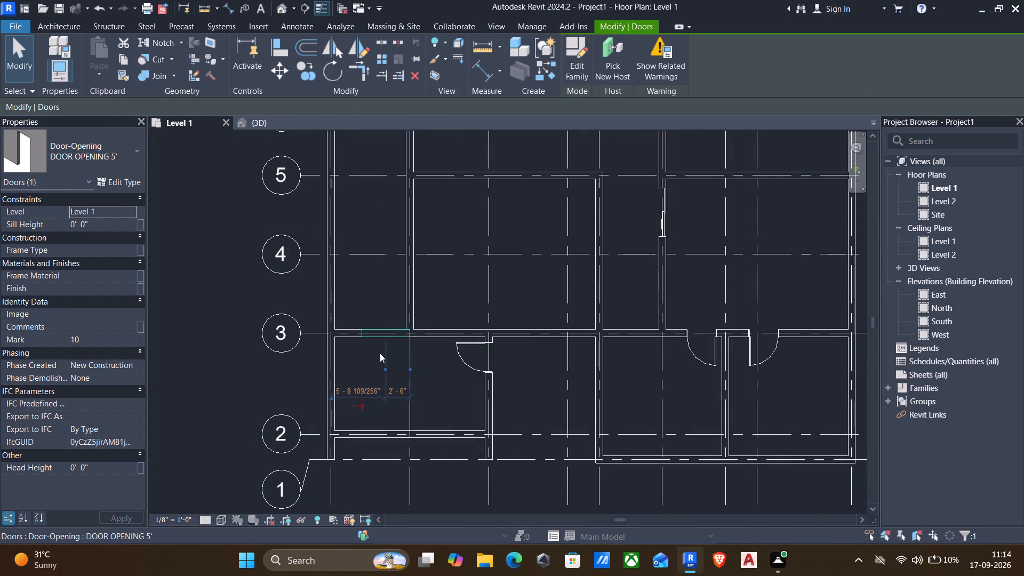
{"action": "scroll", "coordinate": [383, 340], "scroll_direction": "down", "scroll_amount": 2}
{"action": "key", "text": "Escape"}
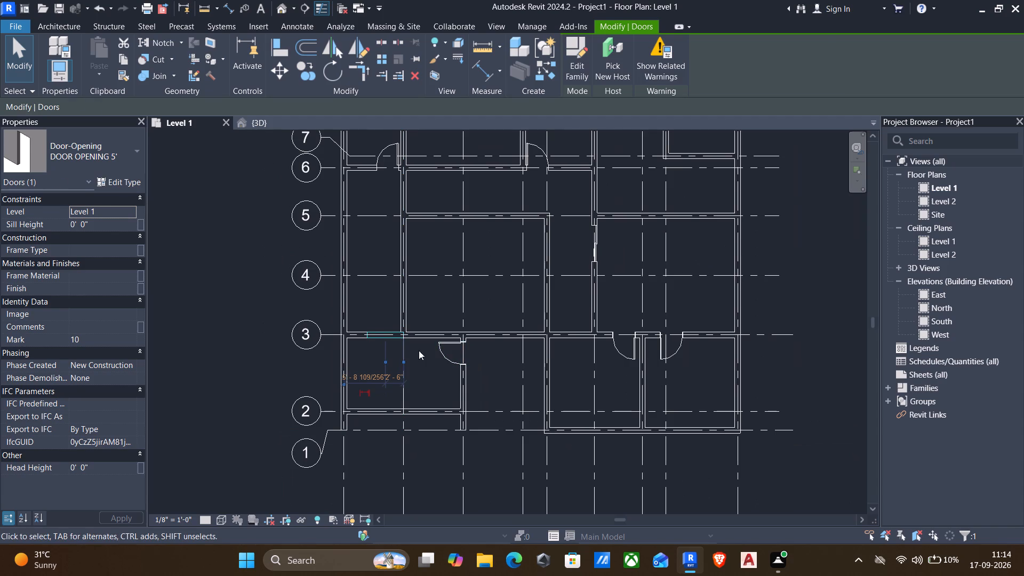
{"action": "scroll", "coordinate": [389, 349], "scroll_direction": "up", "scroll_amount": 3}
{"action": "key", "text": "Escape"}
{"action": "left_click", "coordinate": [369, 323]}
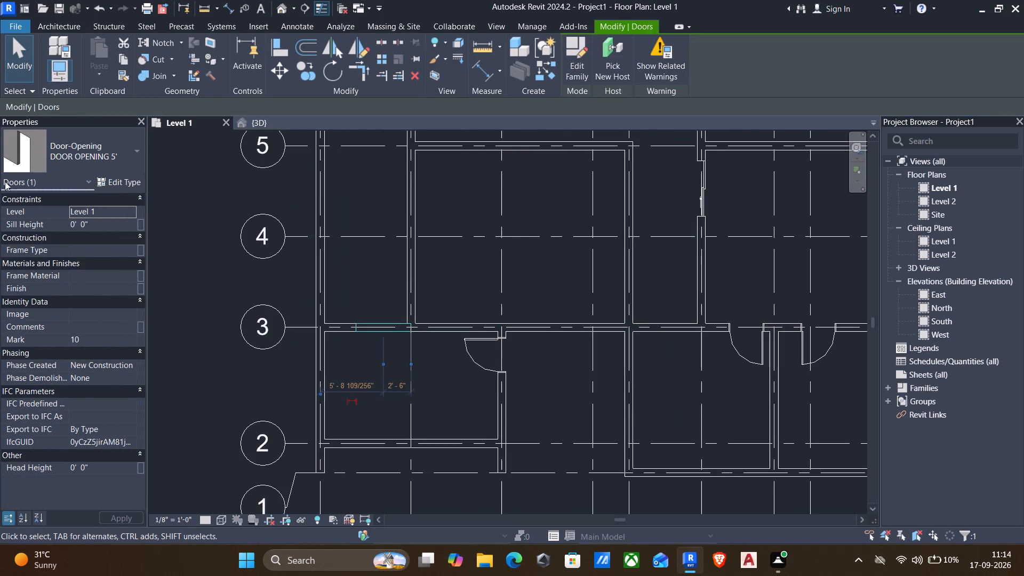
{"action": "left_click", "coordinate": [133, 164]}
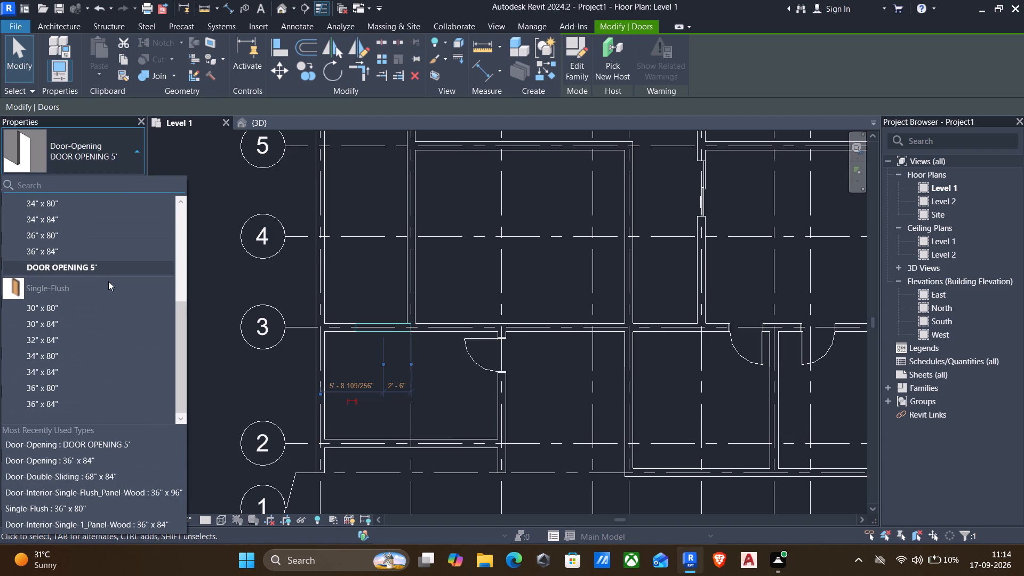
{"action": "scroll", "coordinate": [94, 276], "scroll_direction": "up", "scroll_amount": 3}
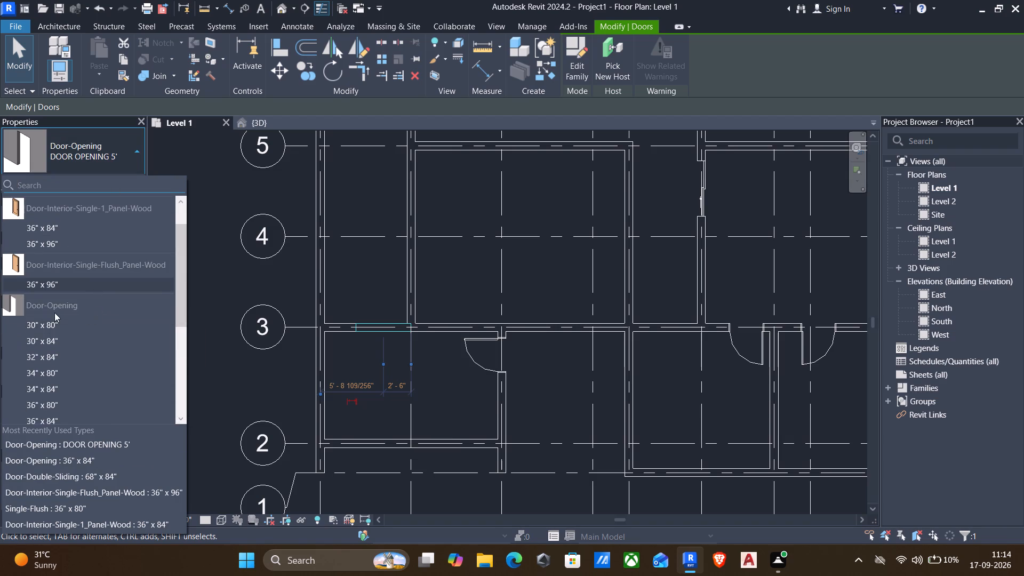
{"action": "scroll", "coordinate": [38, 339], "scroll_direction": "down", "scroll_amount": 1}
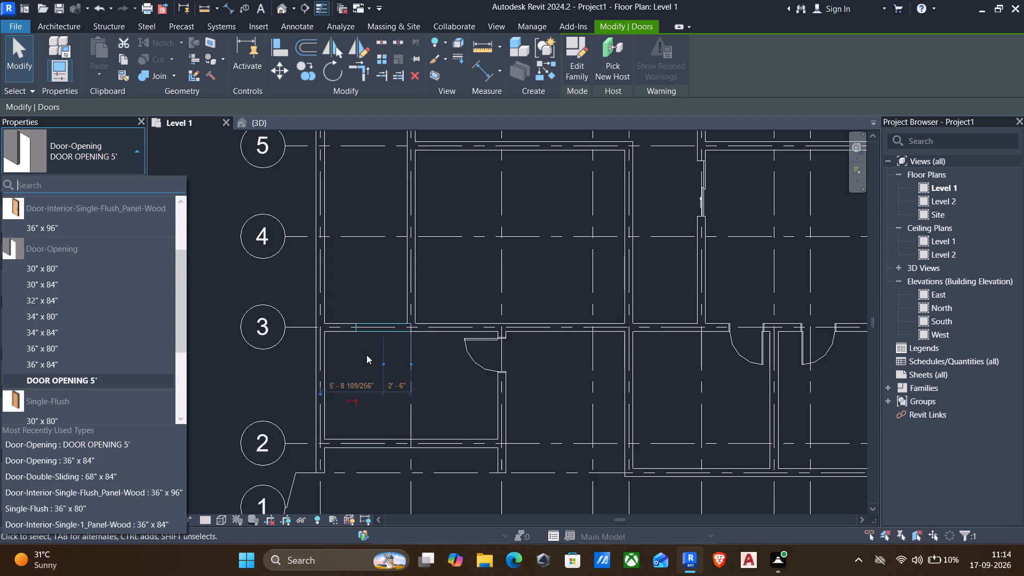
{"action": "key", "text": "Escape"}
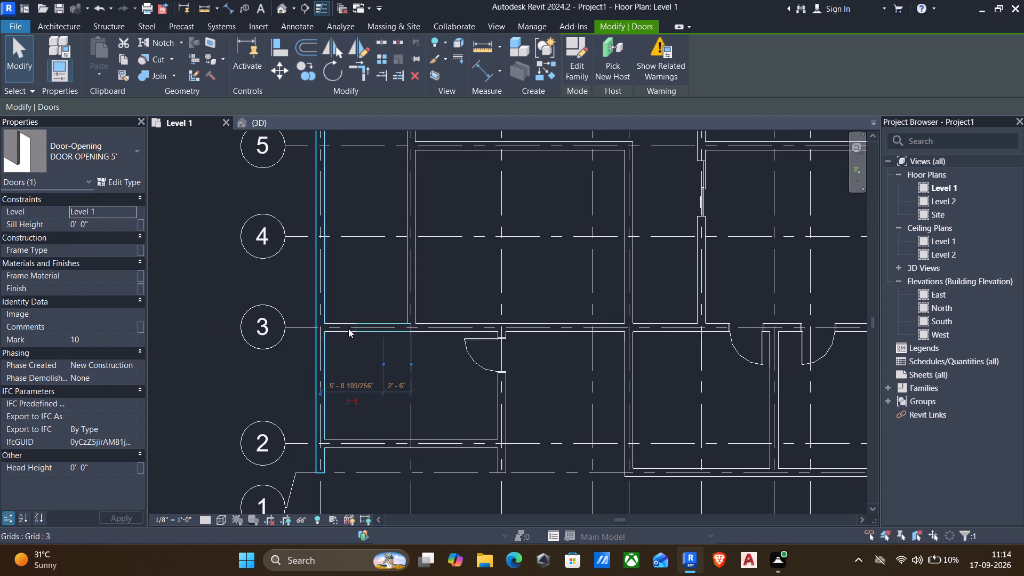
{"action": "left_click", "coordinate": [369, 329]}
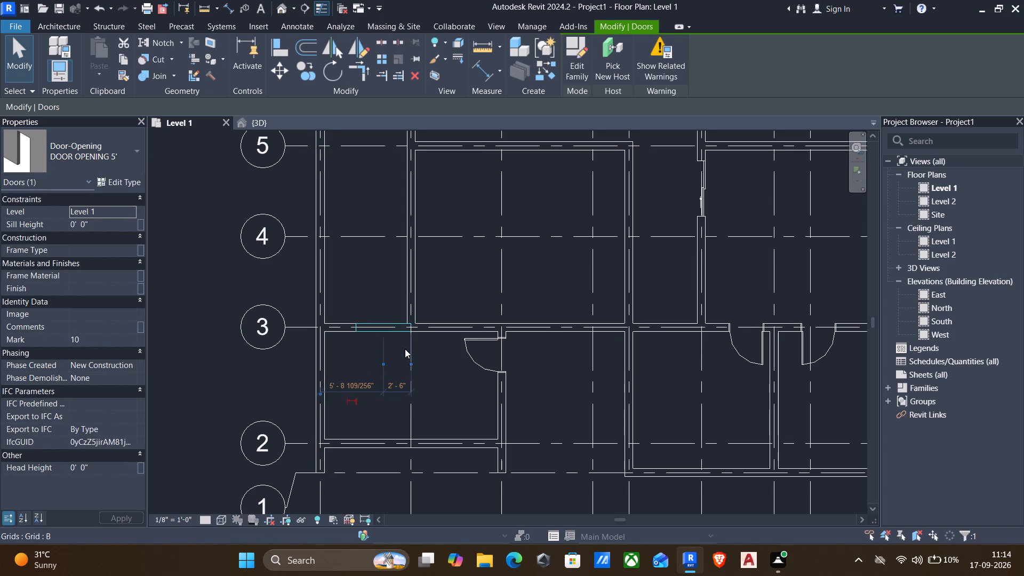
Shift the DOOR OPENING 5' in the grid 3 wall towards grid A until its centre is 4'-3" from grid B.
{"action": "key", "text": "Escape"}
{"action": "left_click", "coordinate": [394, 331]}
{"action": "key", "text": "Left"}
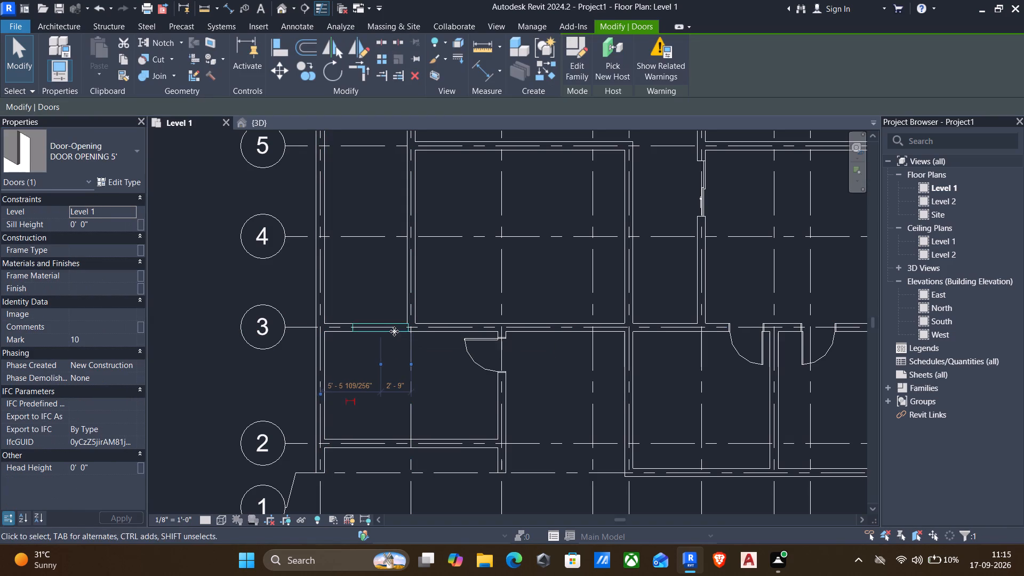
{"action": "key", "text": "Left"}
{"action": "key", "text": "Left"}
{"action": "key", "text": "Left"}
{"action": "key", "text": "Left"}
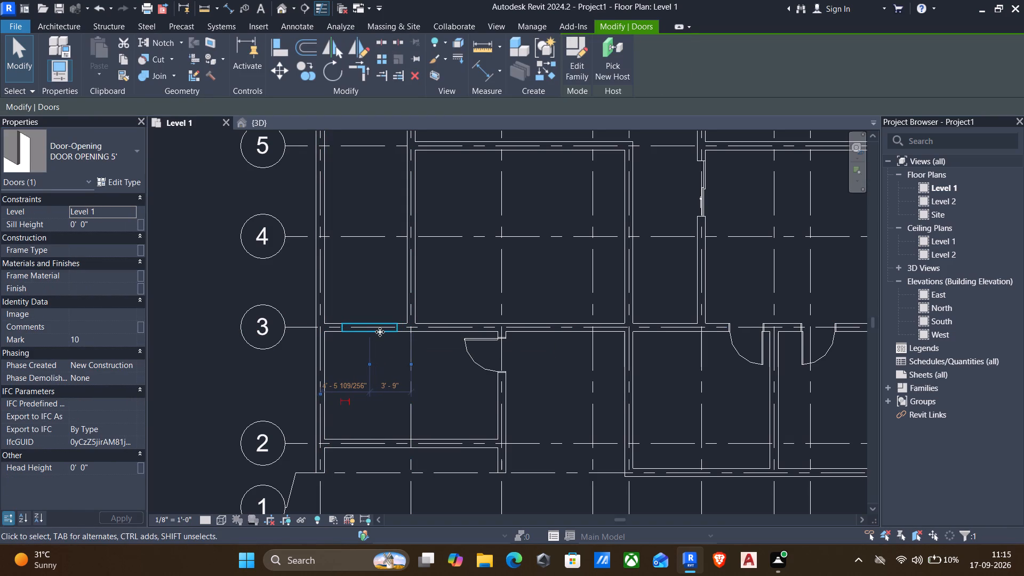
{"action": "key", "text": "Left"}
{"action": "key", "text": "Left"}
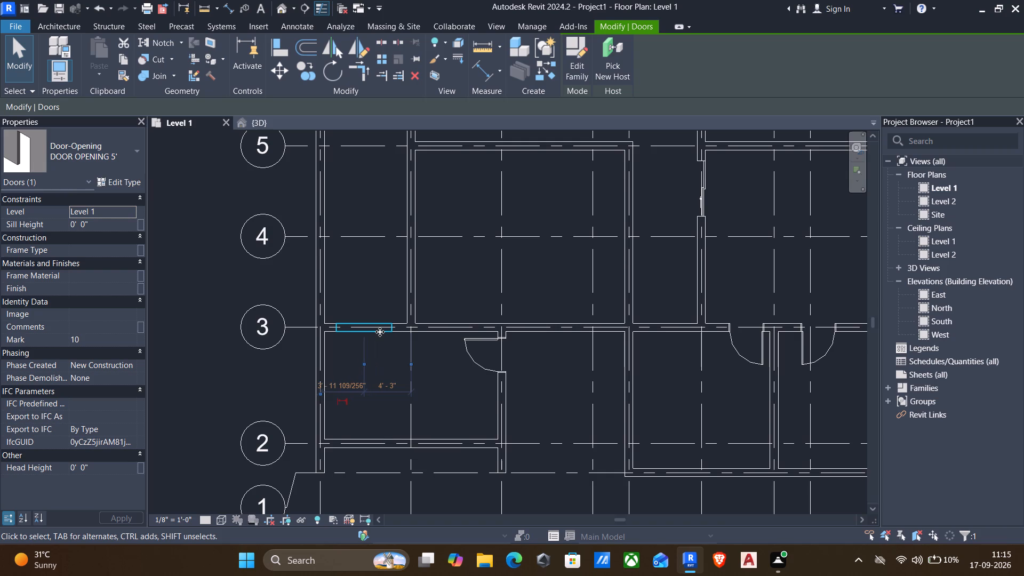
{"action": "key", "text": "Escape"}
Change the grid 3 wall opening's type to Door-Opening 30" x 84".
{"action": "left_click", "coordinate": [350, 331]}
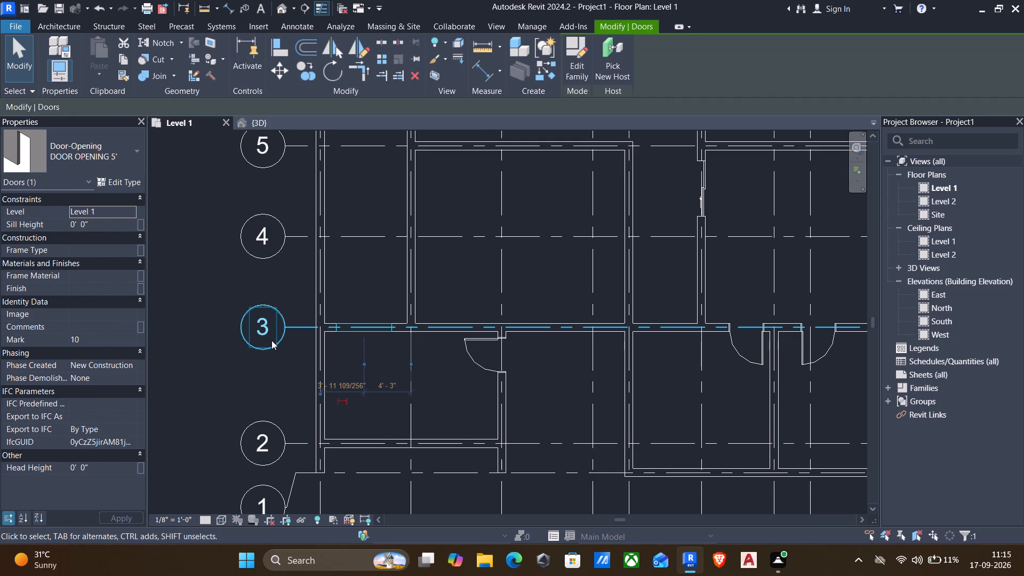
{"action": "scroll", "coordinate": [288, 338], "scroll_direction": "down", "scroll_amount": 1}
{"action": "left_click", "coordinate": [103, 157]}
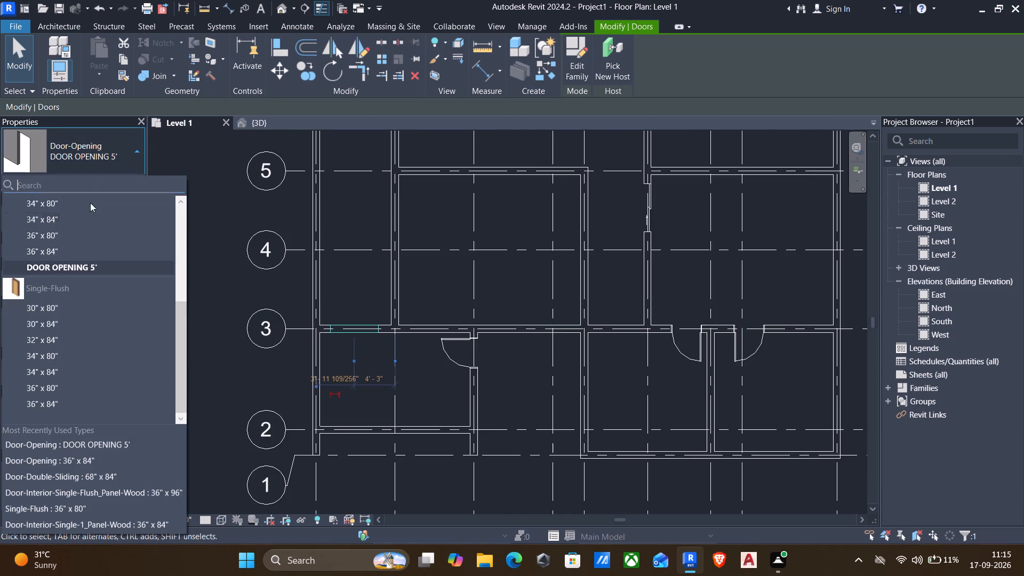
{"action": "left_click", "coordinate": [30, 342]}
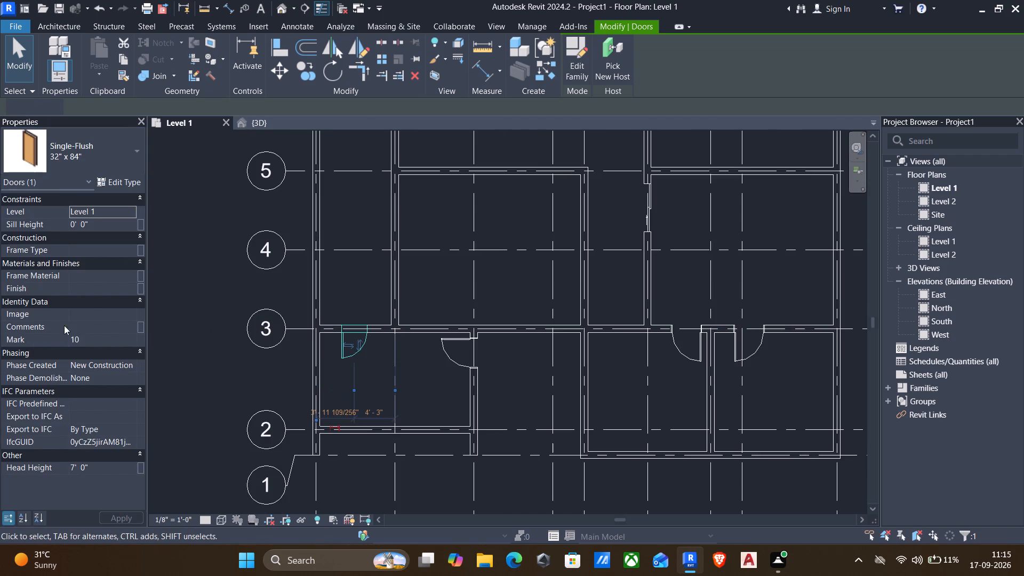
{"action": "left_click", "coordinate": [138, 154]}
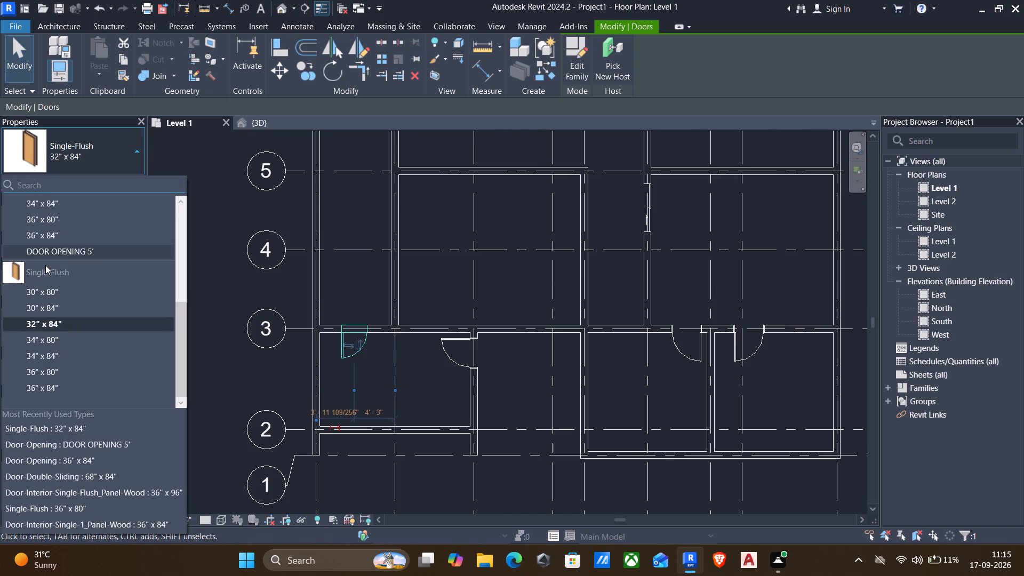
{"action": "scroll", "coordinate": [46, 265], "scroll_direction": "down", "scroll_amount": 1}
{"action": "scroll", "coordinate": [47, 265], "scroll_direction": "up", "scroll_amount": 3}
{"action": "left_click", "coordinate": [54, 318]}
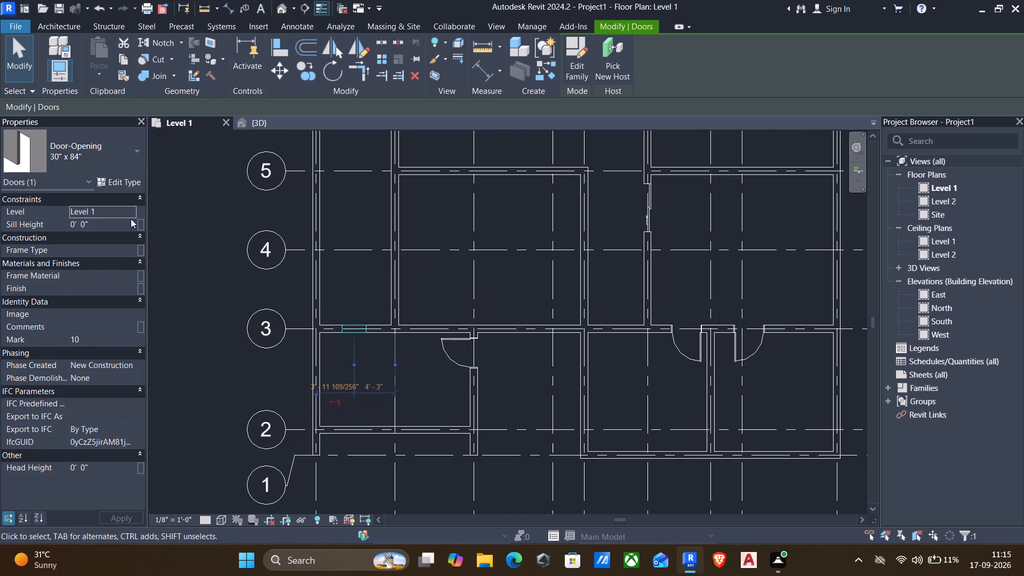
Duplicate the 30" x 84" Door-Opening type under the name 6' DOOR OPENING.
{"action": "left_click", "coordinate": [114, 177]}
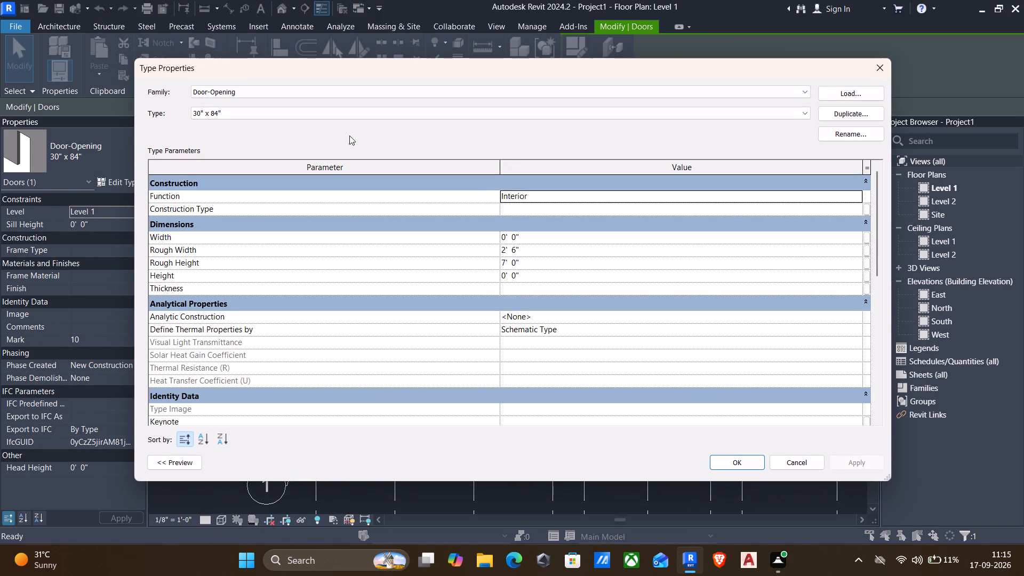
{"action": "left_click", "coordinate": [832, 109]}
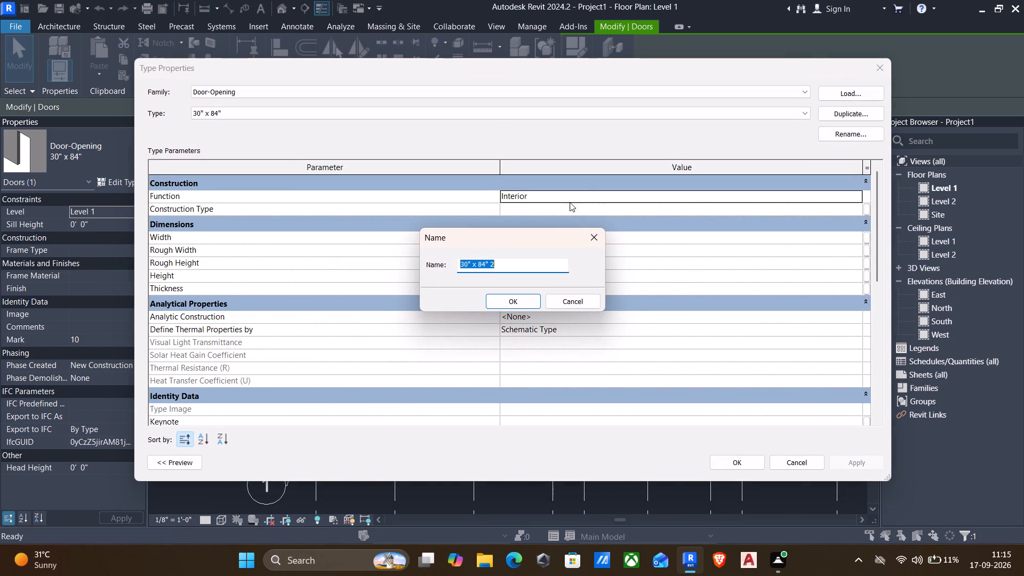
{"action": "key", "text": "BackSpace"}
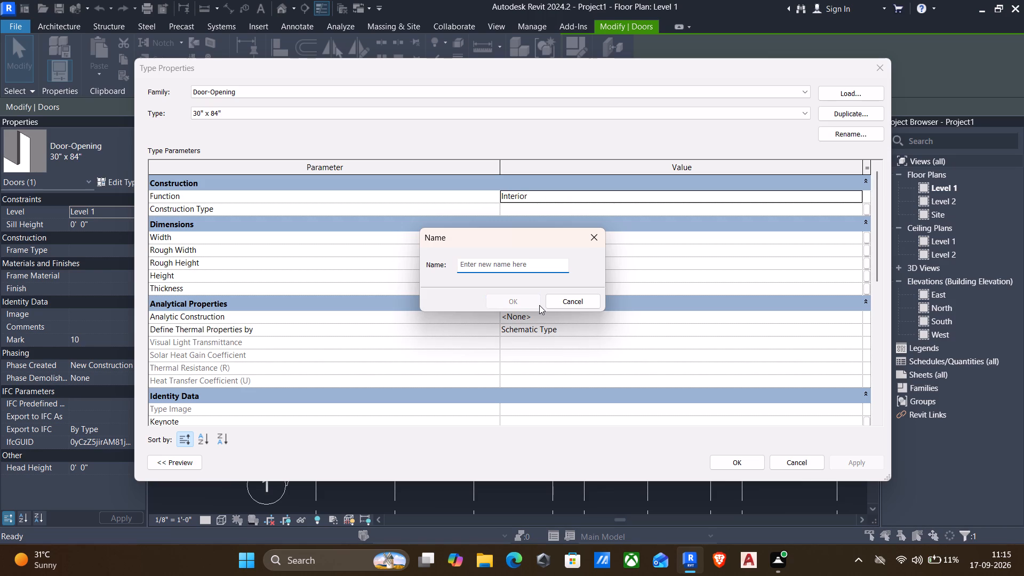
{"action": "key", "text": "6"}
{"action": "key", "text": "apostrophe"}
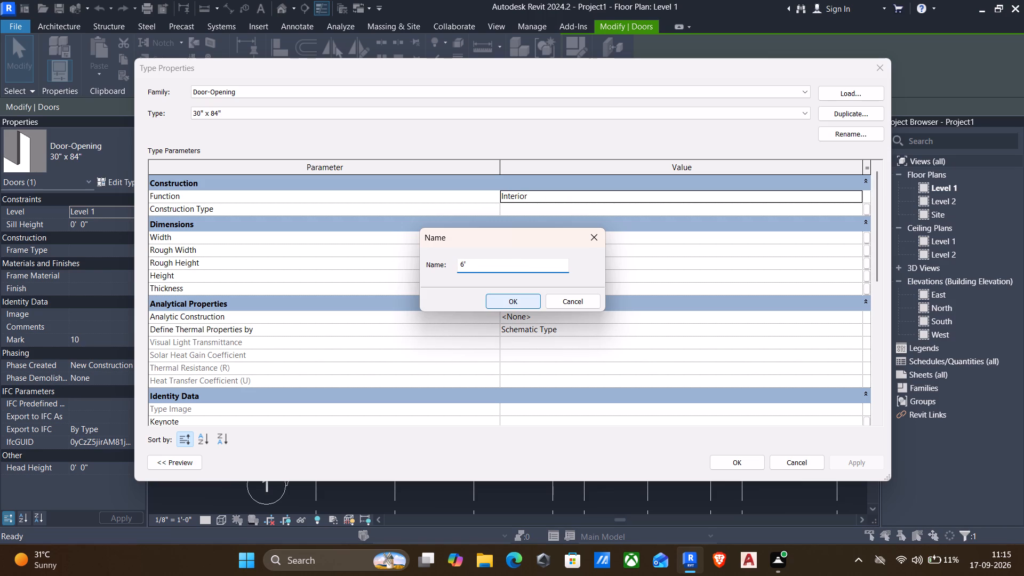
{"action": "key", "text": "space"}
{"action": "type", "text": "DOOR"}
{"action": "key", "text": "space"}
{"action": "type", "text": "OPENING"}
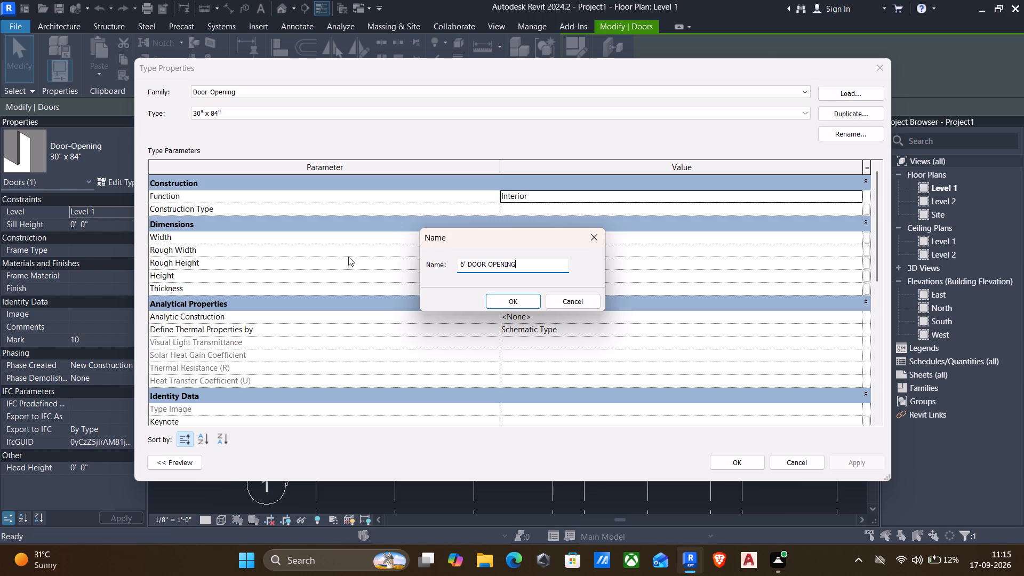
{"action": "left_click", "coordinate": [510, 302]}
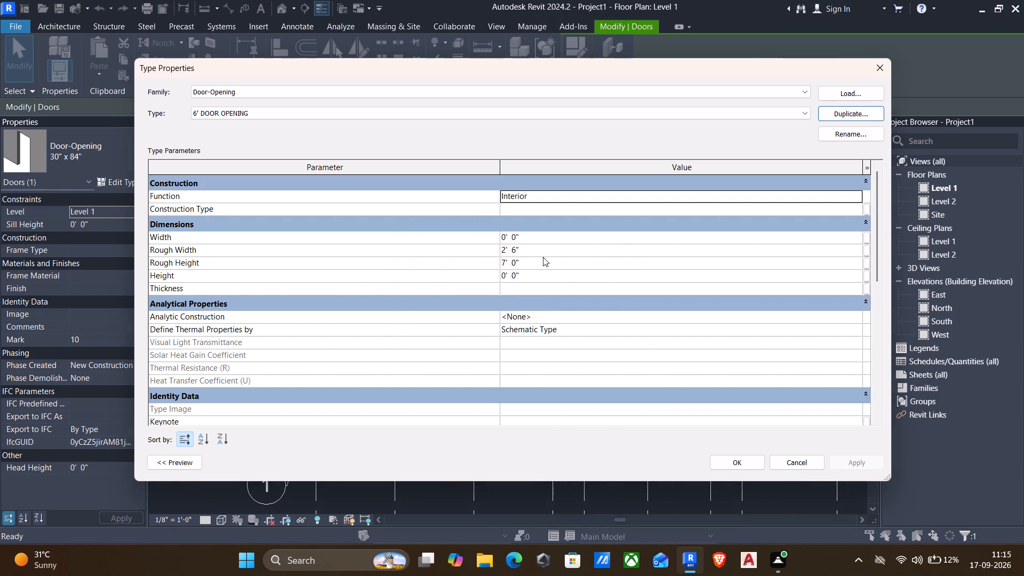
Set the Rough Width of the 6' DOOR OPENING type to 6' and apply it to the grid 3 wall's opening.
{"action": "left_click", "coordinate": [534, 250]}
{"action": "type", "text": "6'"}
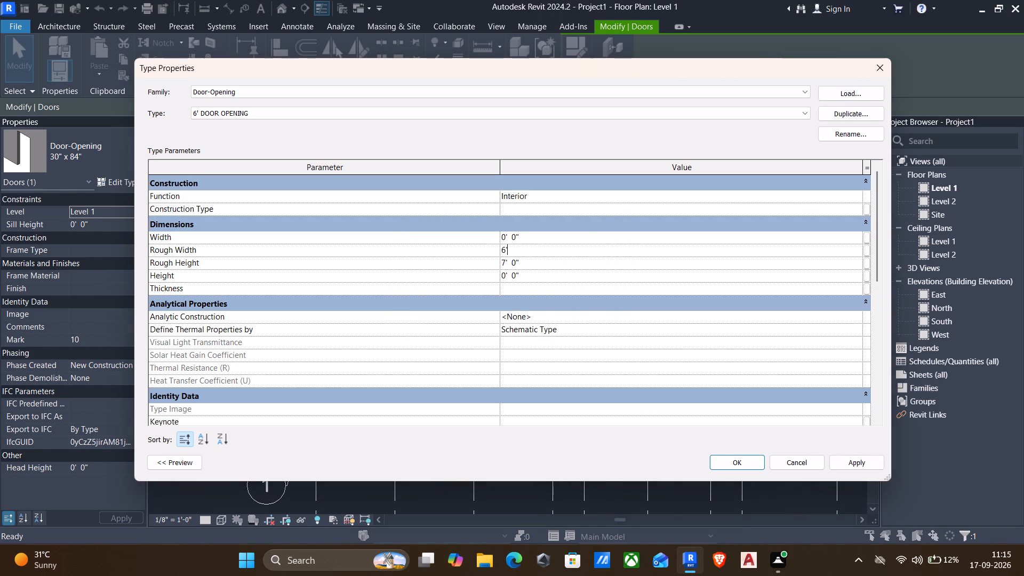
{"action": "left_click", "coordinate": [850, 462]}
{"action": "left_click", "coordinate": [723, 461]}
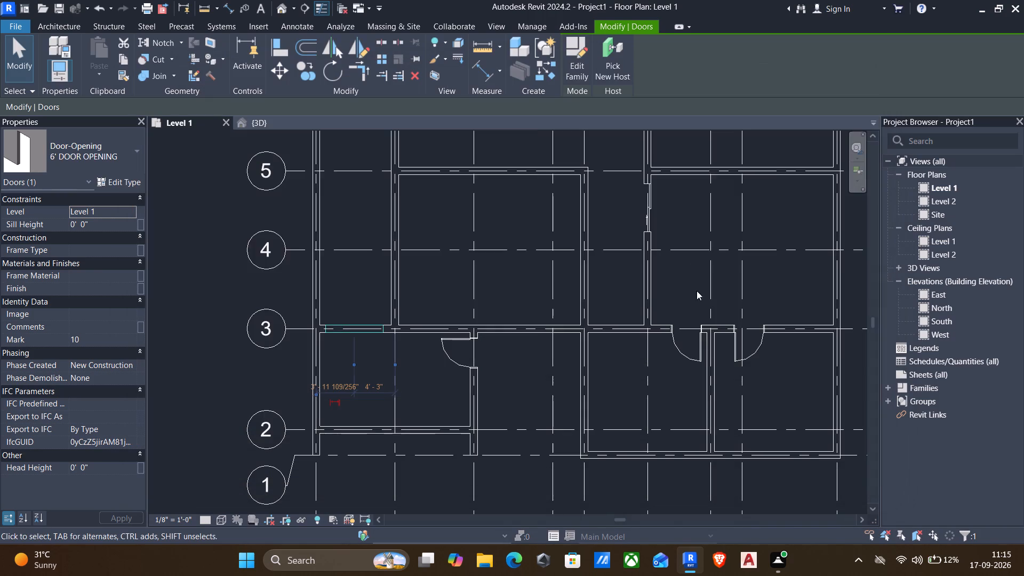
{"action": "scroll", "coordinate": [547, 263], "scroll_direction": "down", "scroll_amount": 1}
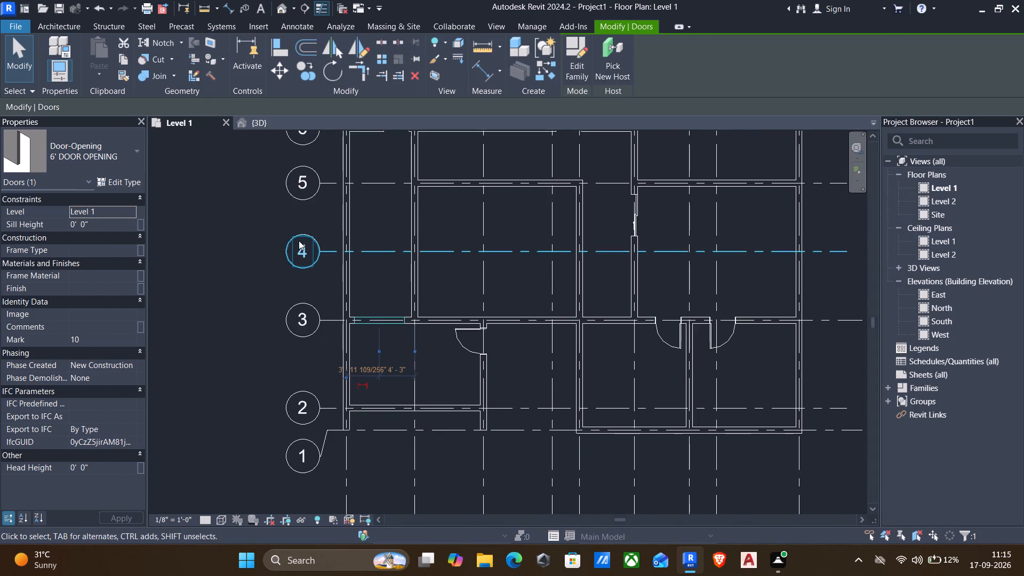
{"action": "left_click", "coordinate": [52, 161]}
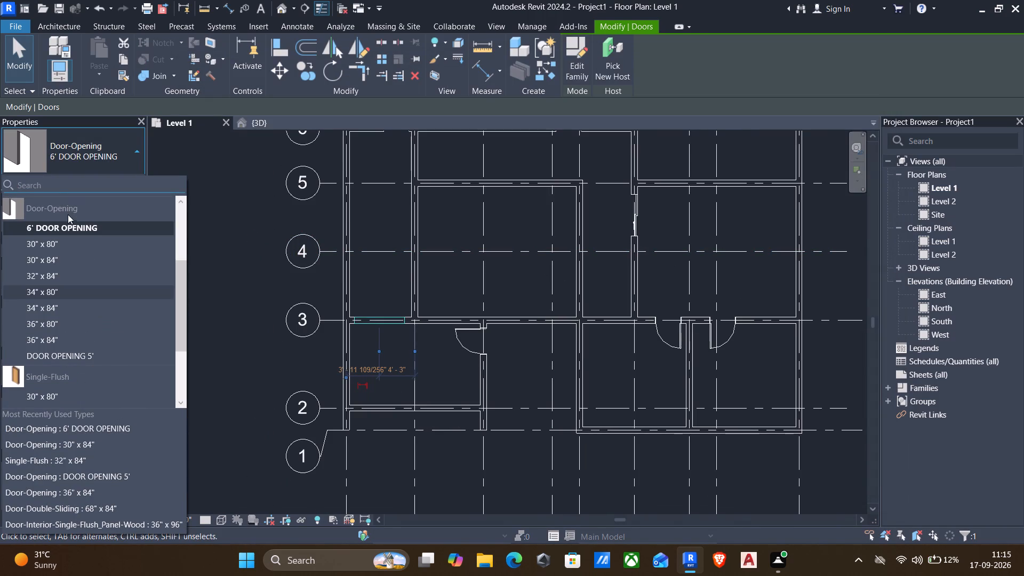
{"action": "left_click", "coordinate": [66, 225]}
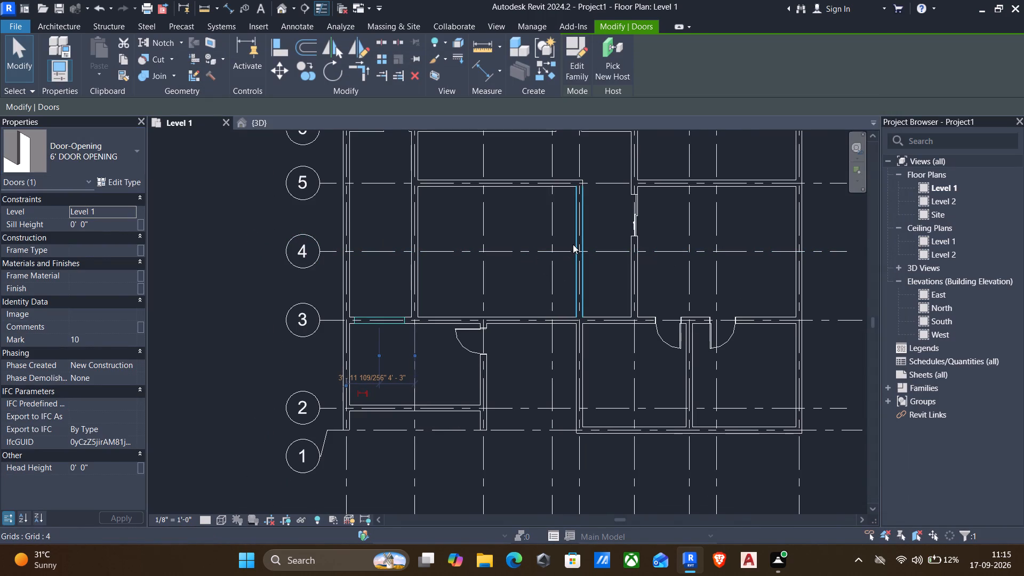
{"action": "key", "text": "Escape"}
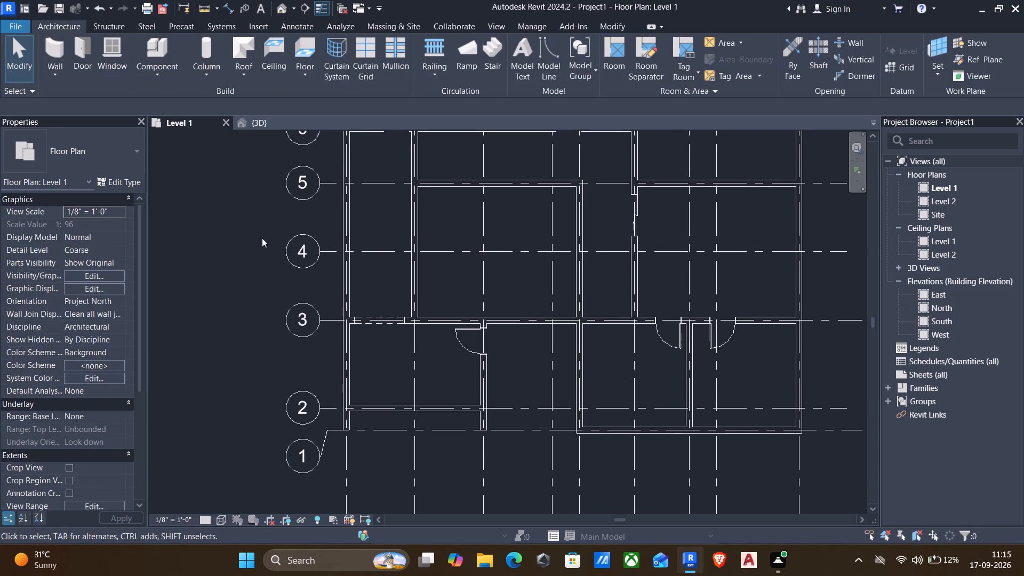
Place two 6' DOOR OPENING instances in the grid E wall, centred about 4'-6" from grid 5 and 3'-6" from grid 3.
{"action": "type", "text": "DR"}
{"action": "left_click", "coordinate": [78, 163]}
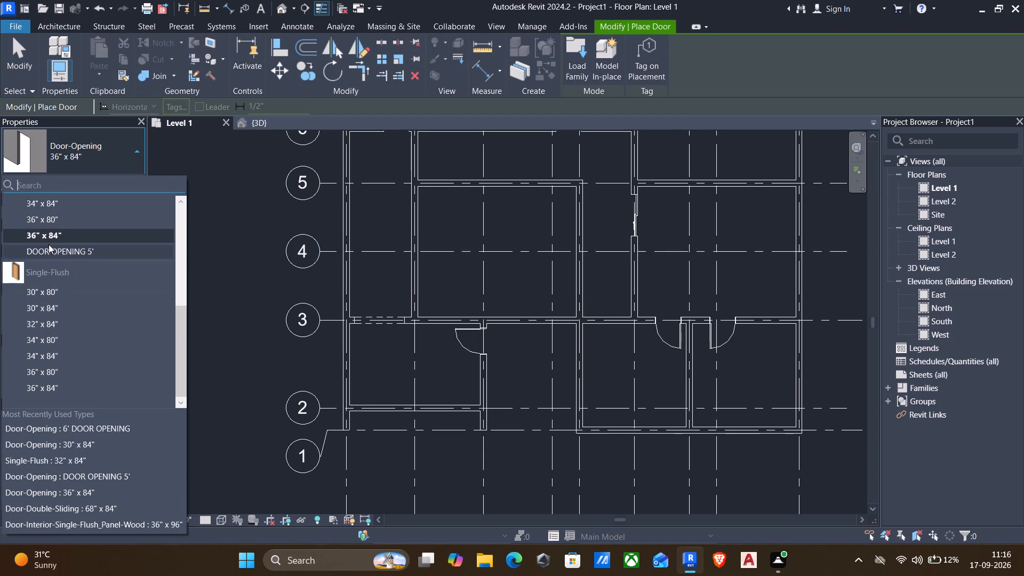
{"action": "scroll", "coordinate": [47, 239], "scroll_direction": "up", "scroll_amount": 2}
{"action": "left_click", "coordinate": [44, 226]}
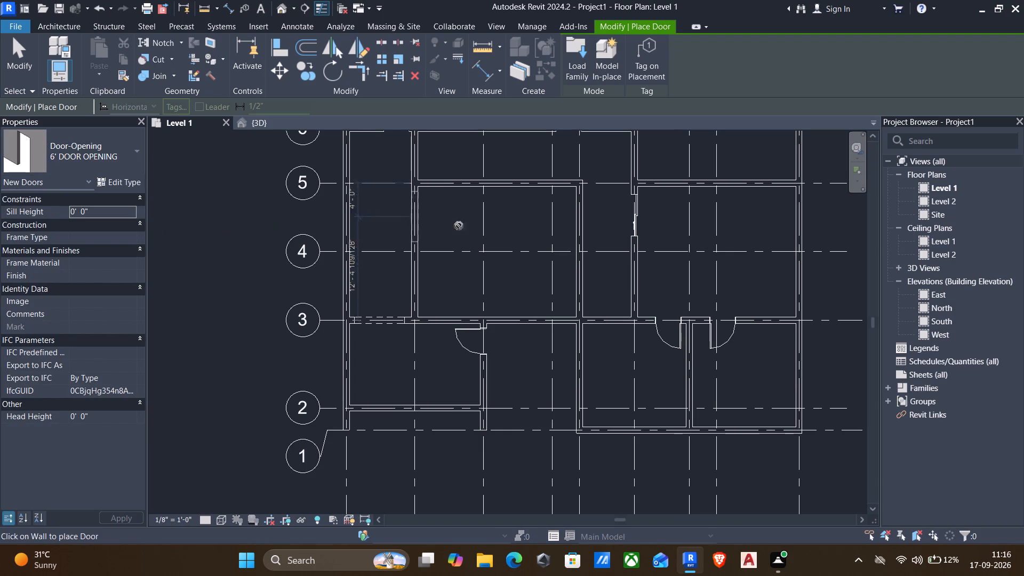
{"action": "left_click", "coordinate": [586, 219]}
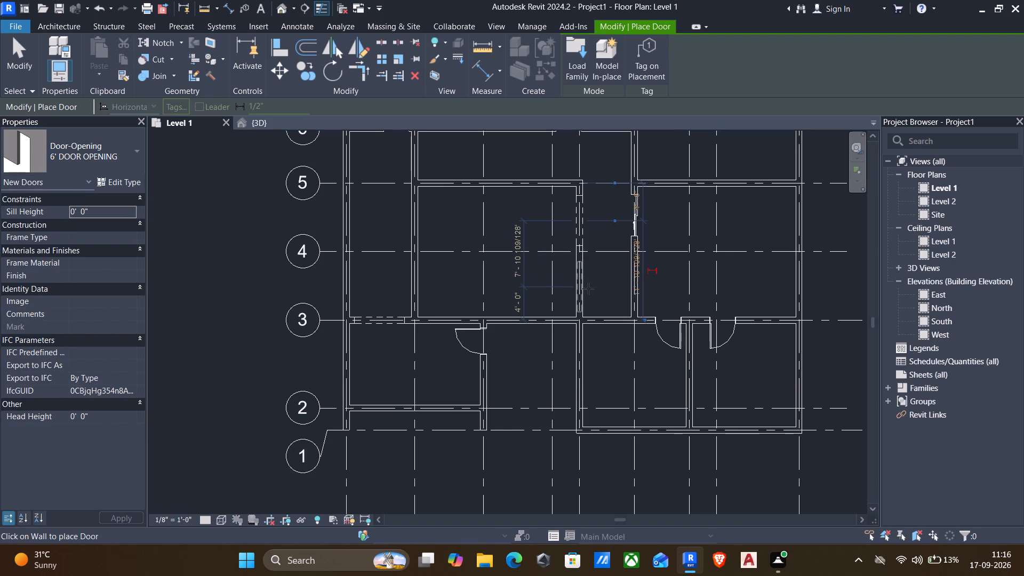
{"action": "scroll", "coordinate": [588, 289], "scroll_direction": "up", "scroll_amount": 2}
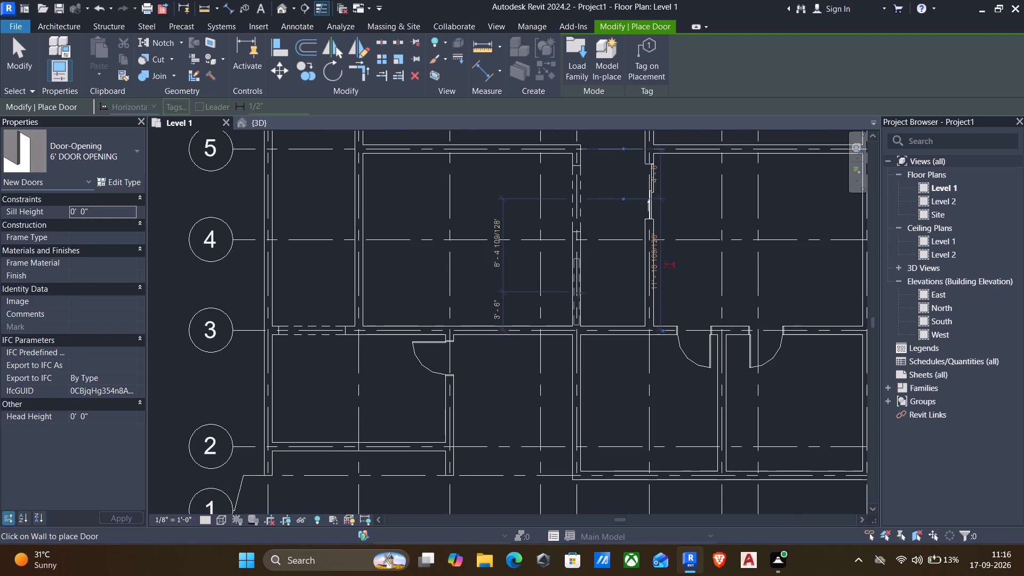
{"action": "left_click", "coordinate": [579, 293]}
Place two 6' DOOR OPENING instances in the grid 5 wall, centred about 5'-6" from grid E and 4'-6" from grid B.
{"action": "scroll", "coordinate": [561, 279], "scroll_direction": "down", "scroll_amount": 1}
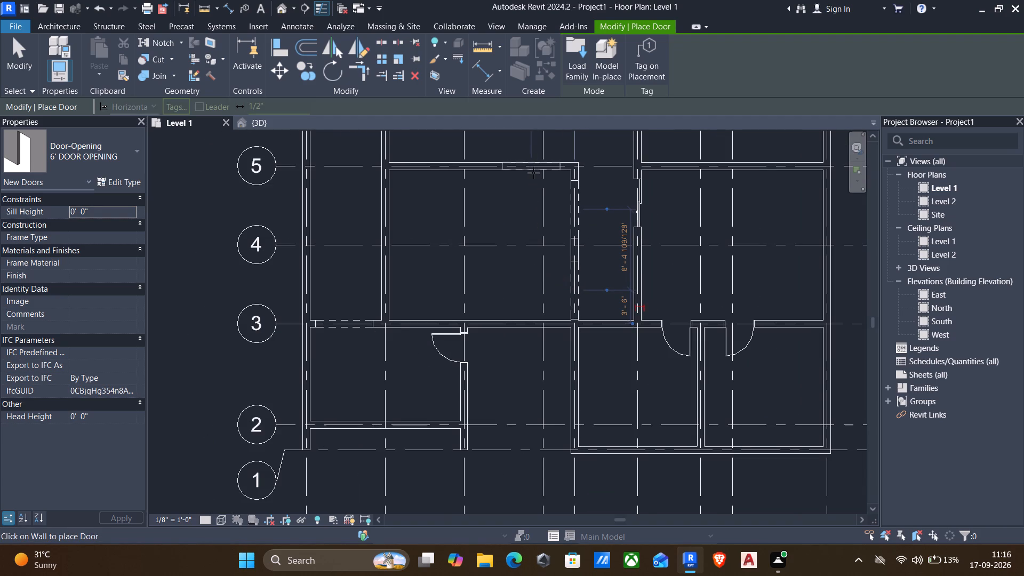
{"action": "left_click", "coordinate": [520, 170]}
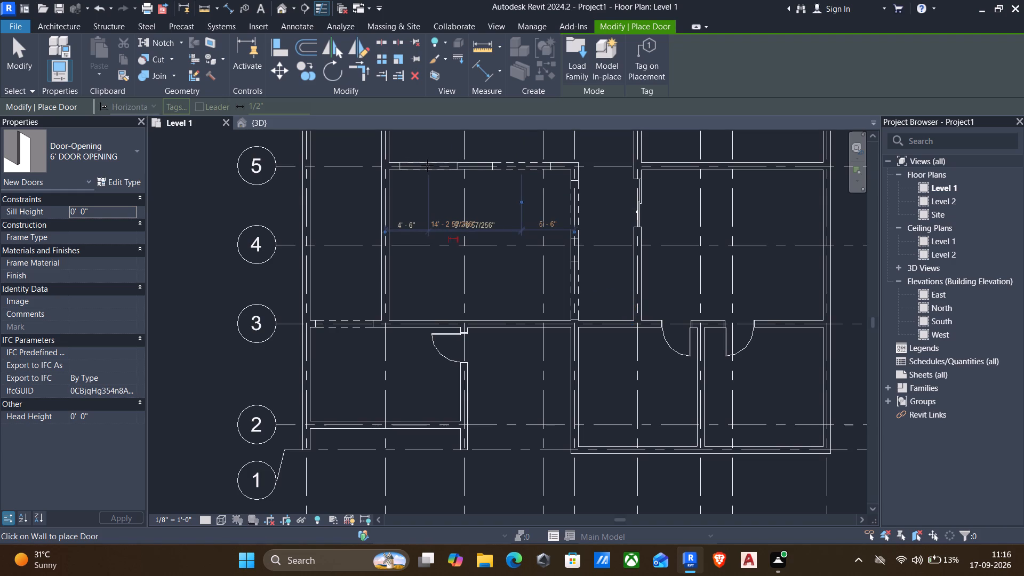
{"action": "left_click", "coordinate": [427, 165]}
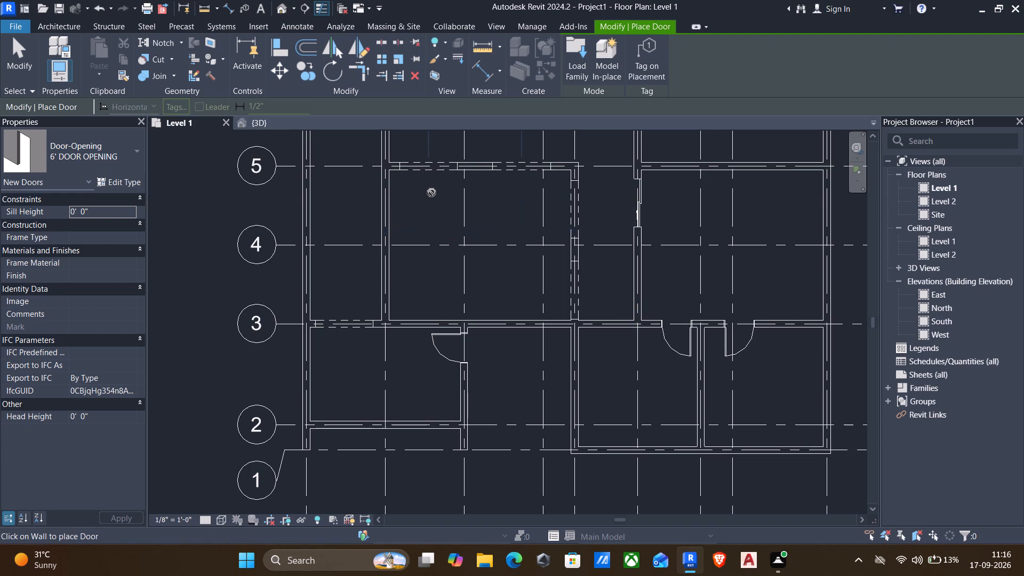
Place a 6' DOOR OPENING in the grid B wall between grids 3 and 5, centred about 5'-6" from grid 5.
{"action": "left_click", "coordinate": [385, 217]}
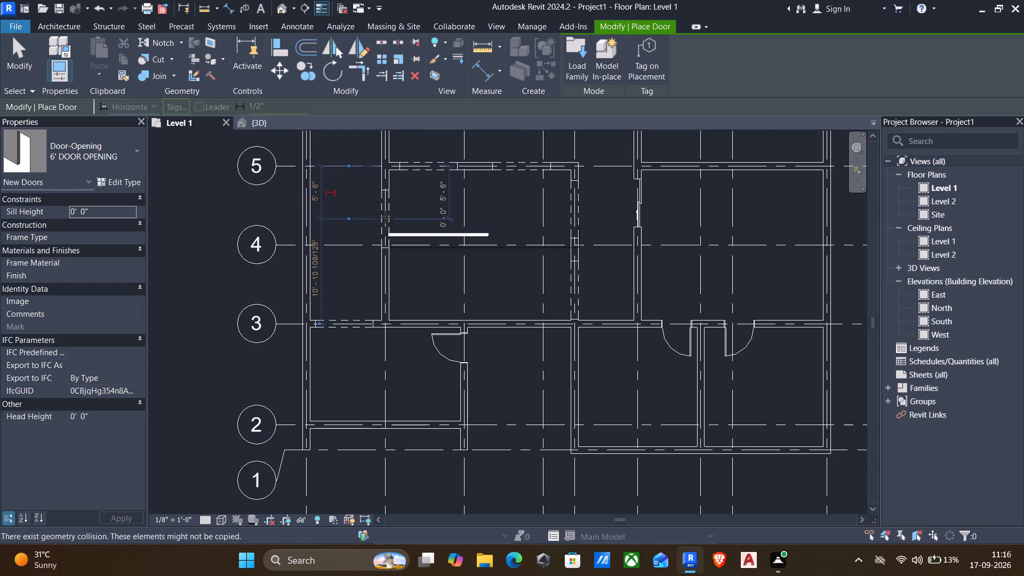
{"action": "key", "text": "Escape"}
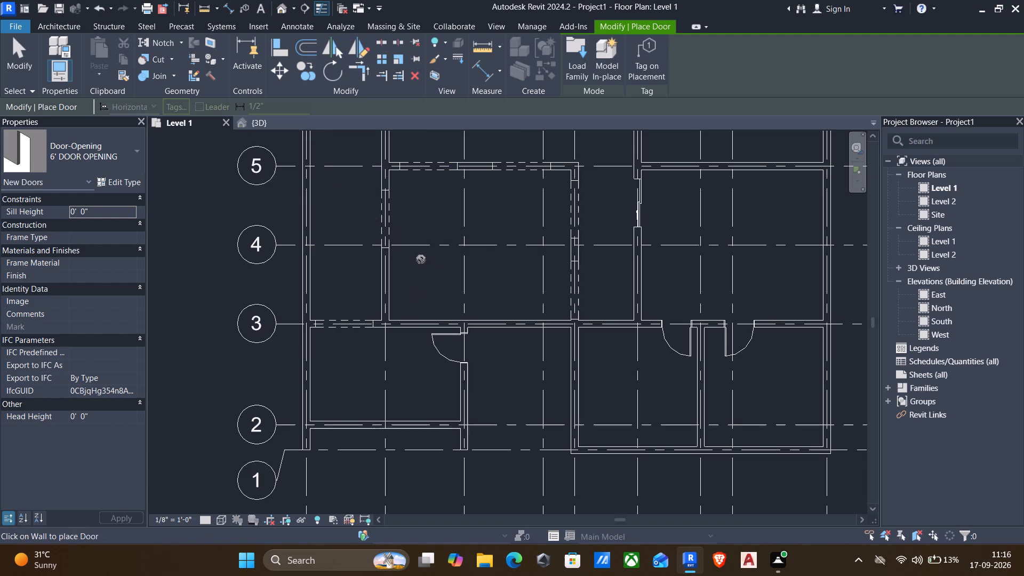
{"action": "key", "text": "Escape"}
Inspect the 6' door openings around the central room in the default 3D view from several angles.
{"action": "left_click", "coordinate": [281, 3]}
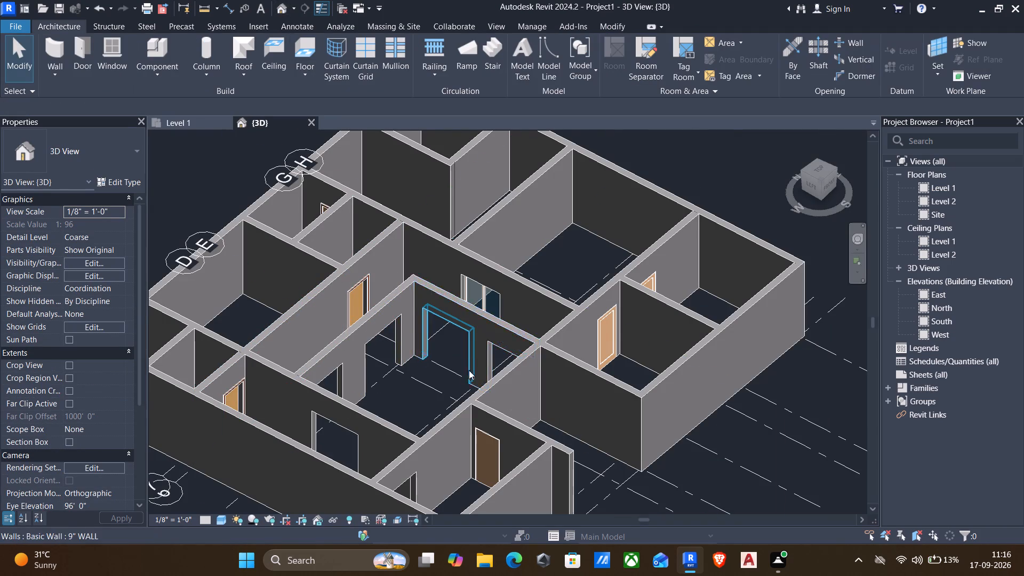
{"action": "scroll", "coordinate": [468, 375], "scroll_direction": "down", "scroll_amount": 1}
{"action": "middle_click_drag", "start_coordinate": [437, 372], "coordinate": [553, 363], "text": "shift"}
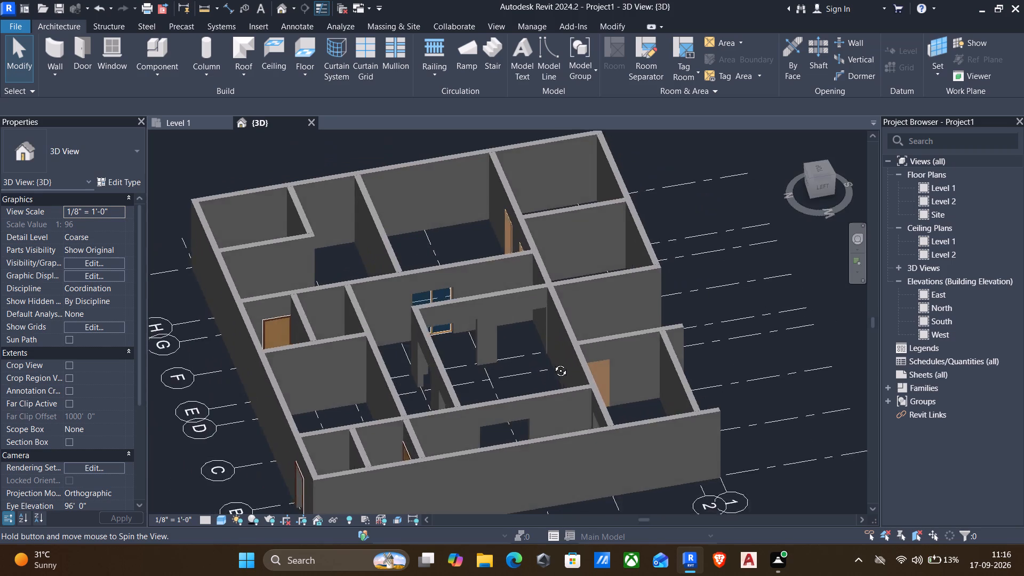
{"action": "middle_click_drag", "start_coordinate": [553, 363], "coordinate": [504, 348], "text": "shift"}
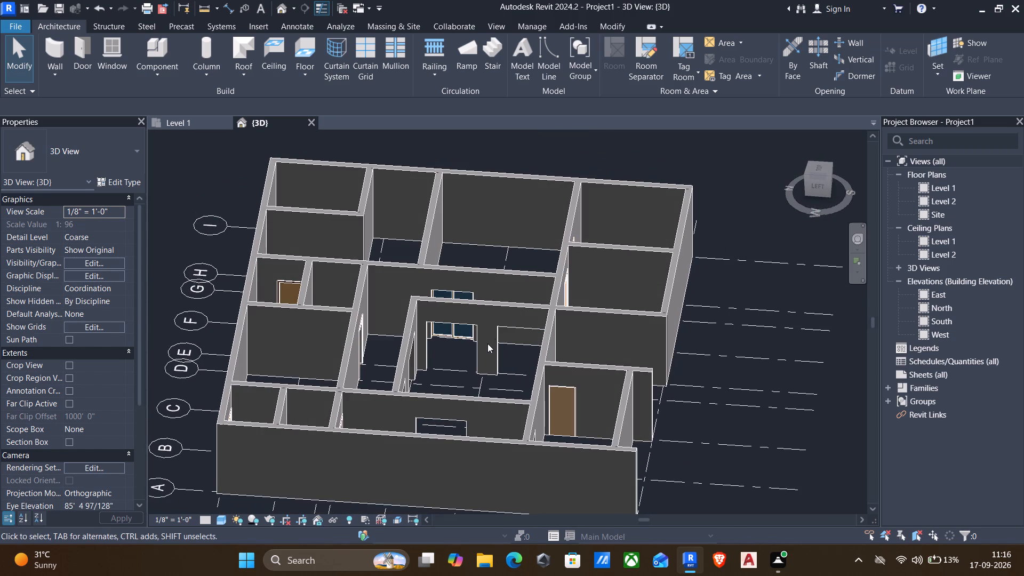
{"action": "scroll", "coordinate": [486, 345], "scroll_direction": "up", "scroll_amount": 3}
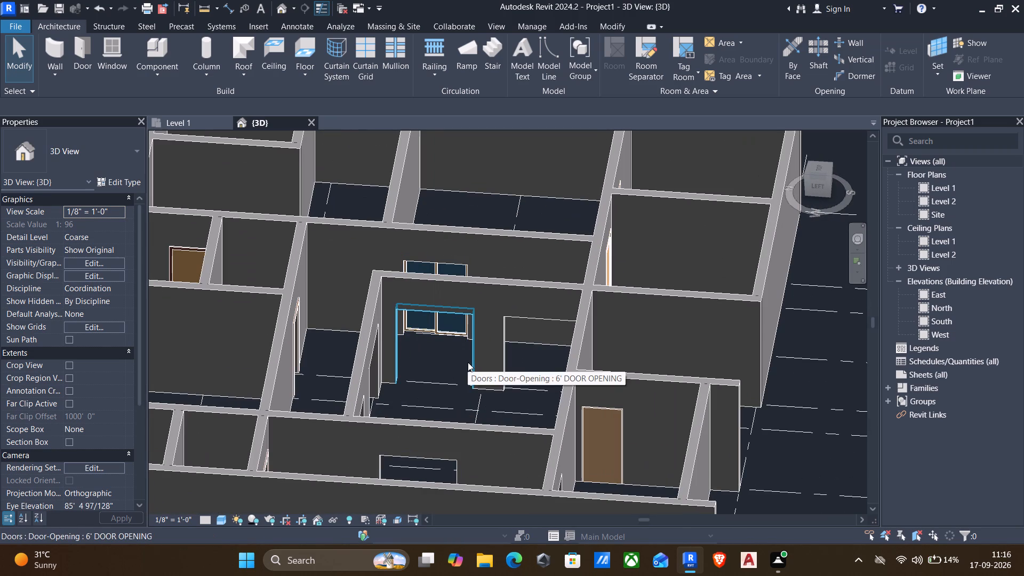
{"action": "scroll", "coordinate": [456, 373], "scroll_direction": "down", "scroll_amount": 2}
{"action": "middle_click_drag", "start_coordinate": [402, 374], "coordinate": [426, 373], "text": "shift"}
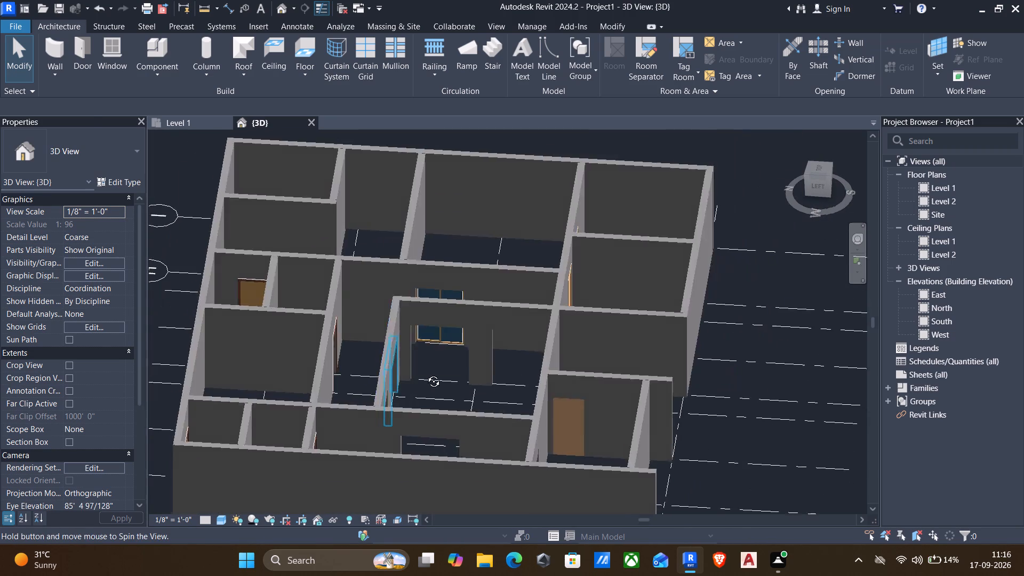
Examine the 6' door openings around the central room from further 3D angles and return to the Level 1 plan.
{"action": "middle_click_drag", "start_coordinate": [426, 373], "coordinate": [510, 430], "text": "shift"}
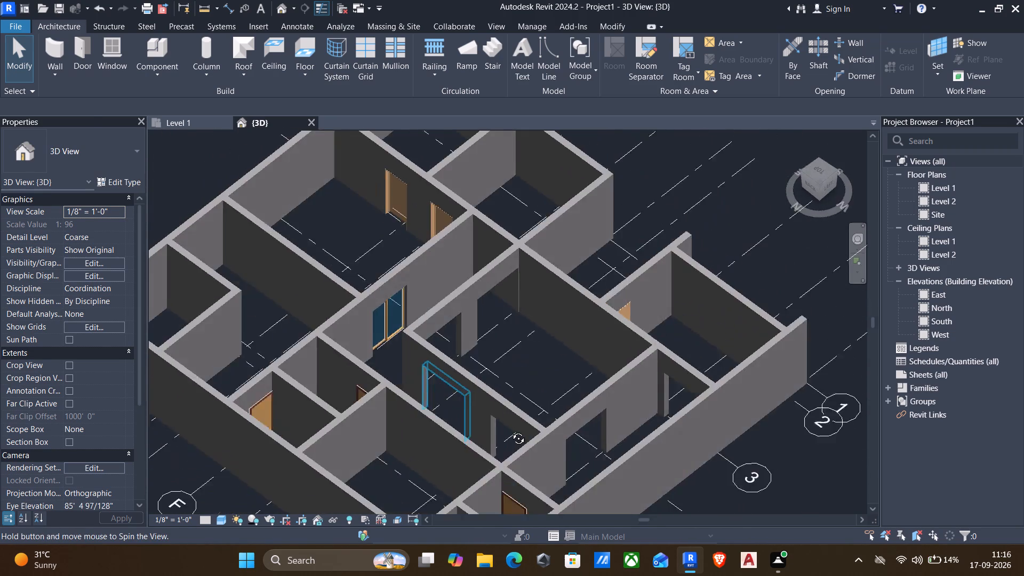
{"action": "middle_click_drag", "start_coordinate": [510, 430], "coordinate": [306, 407], "text": "shift"}
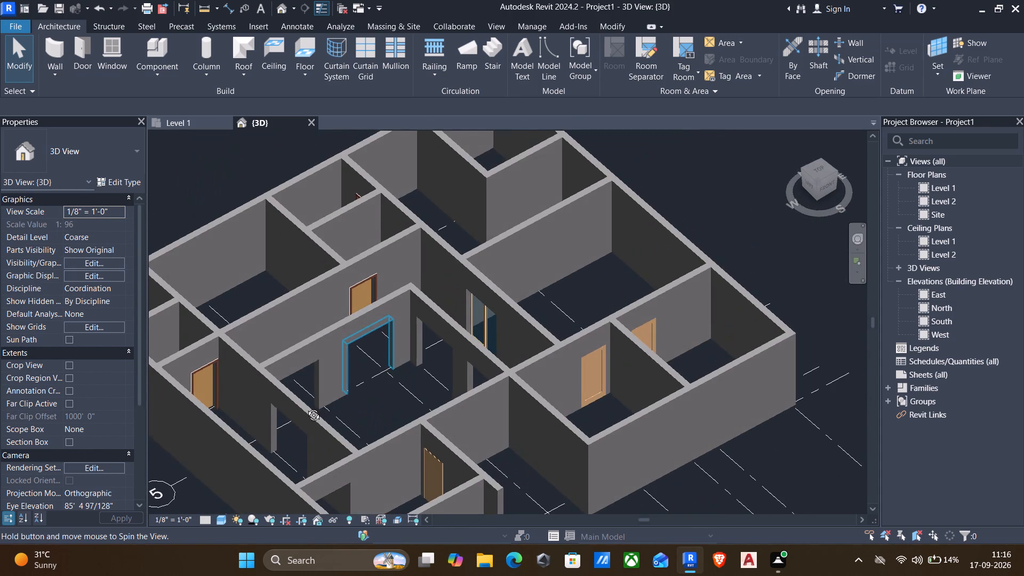
{"action": "middle_click_drag", "start_coordinate": [306, 407], "coordinate": [314, 440], "text": "shift"}
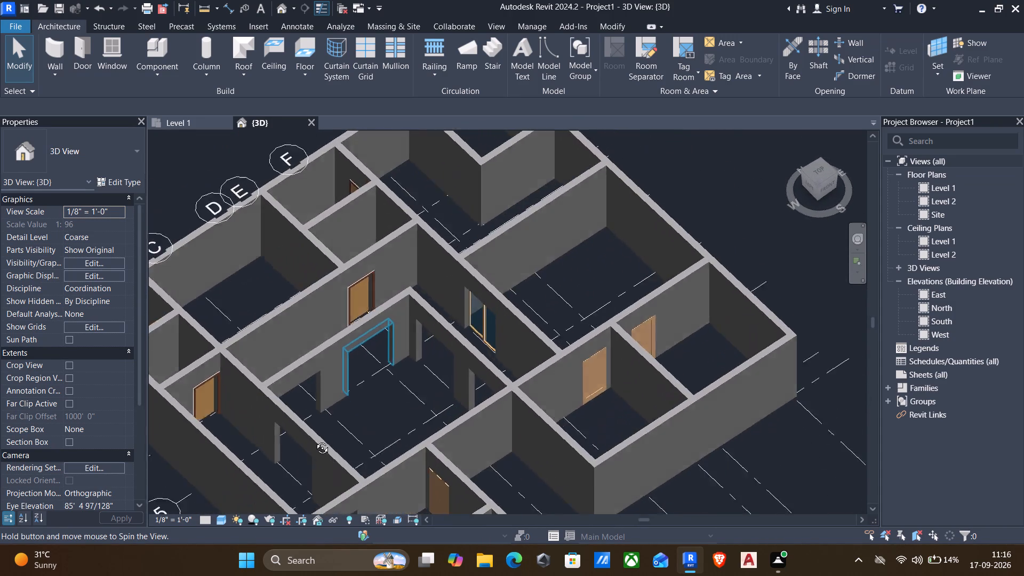
{"action": "middle_click_drag", "start_coordinate": [314, 440], "coordinate": [135, 396], "text": "shift"}
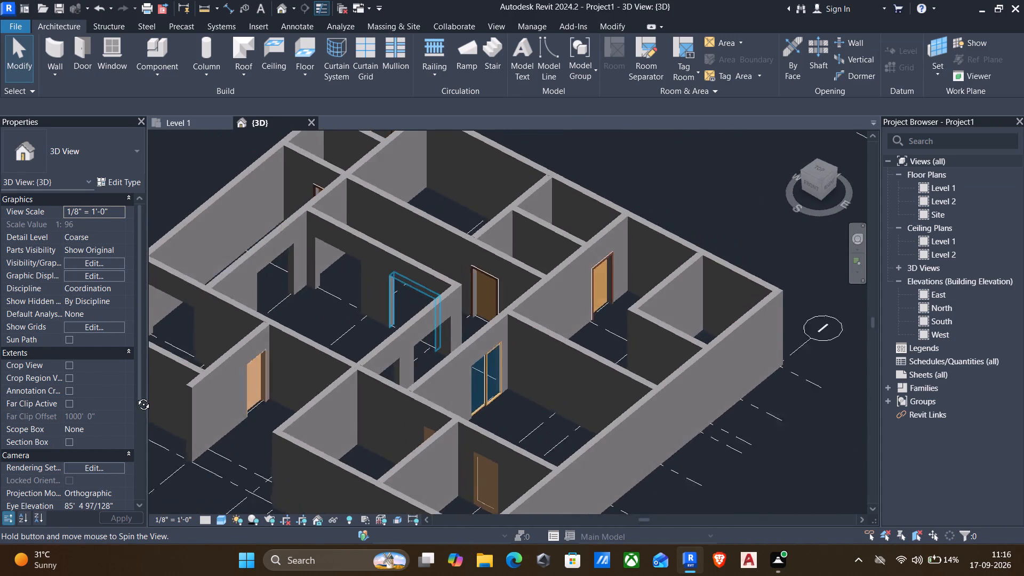
{"action": "middle_click_drag", "start_coordinate": [135, 396], "coordinate": [182, 421], "text": "shift"}
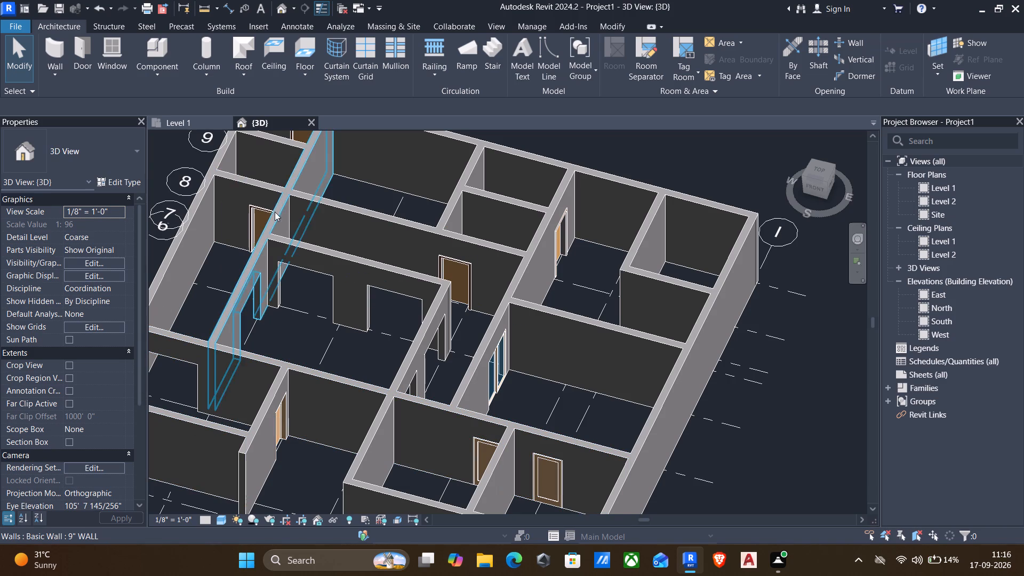
{"action": "left_click", "coordinate": [202, 122]}
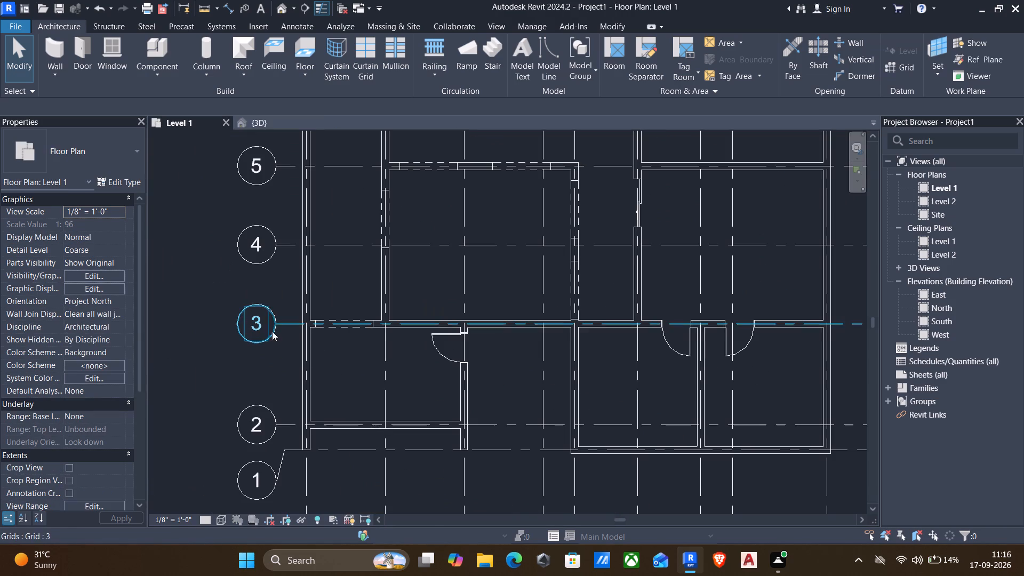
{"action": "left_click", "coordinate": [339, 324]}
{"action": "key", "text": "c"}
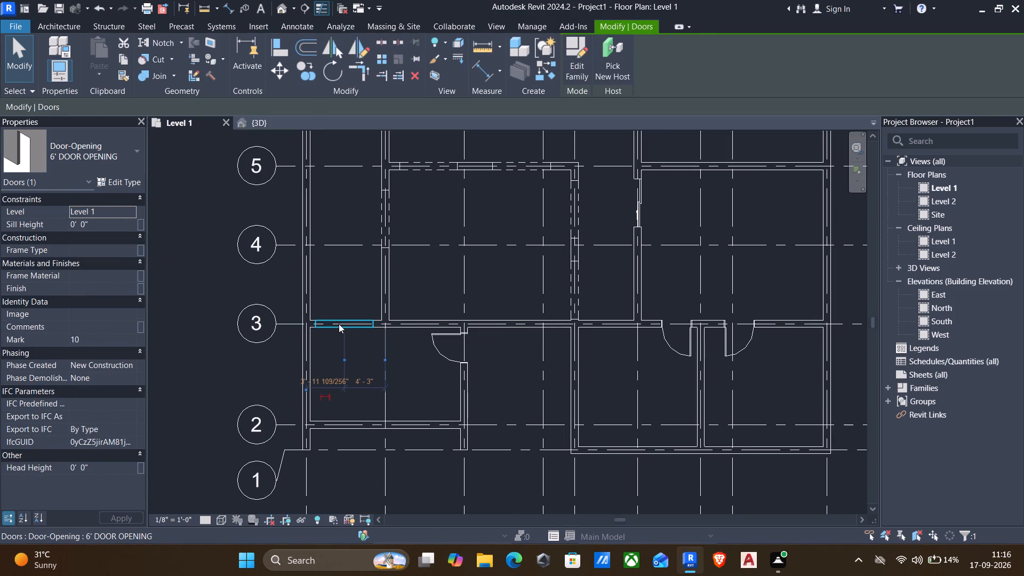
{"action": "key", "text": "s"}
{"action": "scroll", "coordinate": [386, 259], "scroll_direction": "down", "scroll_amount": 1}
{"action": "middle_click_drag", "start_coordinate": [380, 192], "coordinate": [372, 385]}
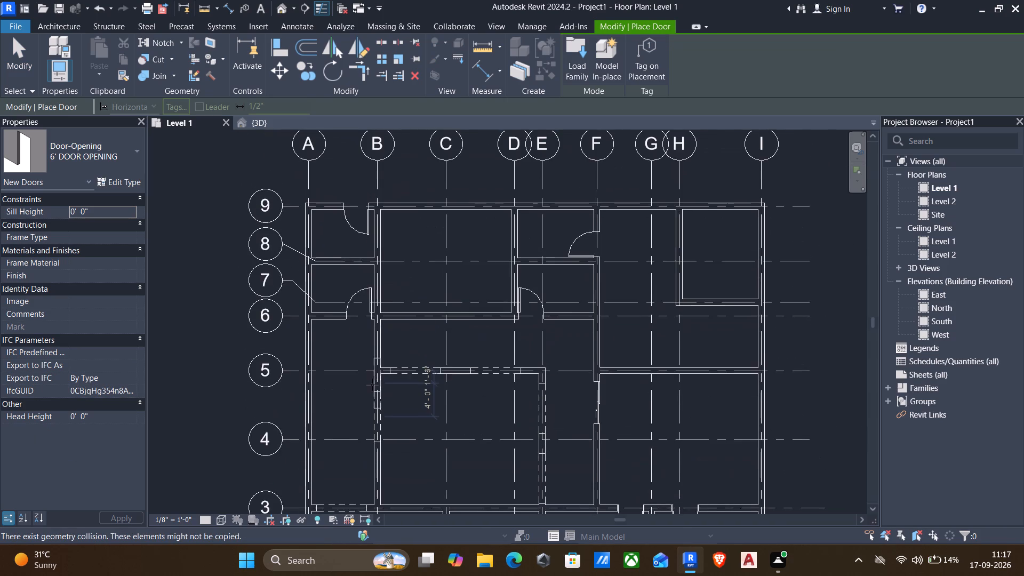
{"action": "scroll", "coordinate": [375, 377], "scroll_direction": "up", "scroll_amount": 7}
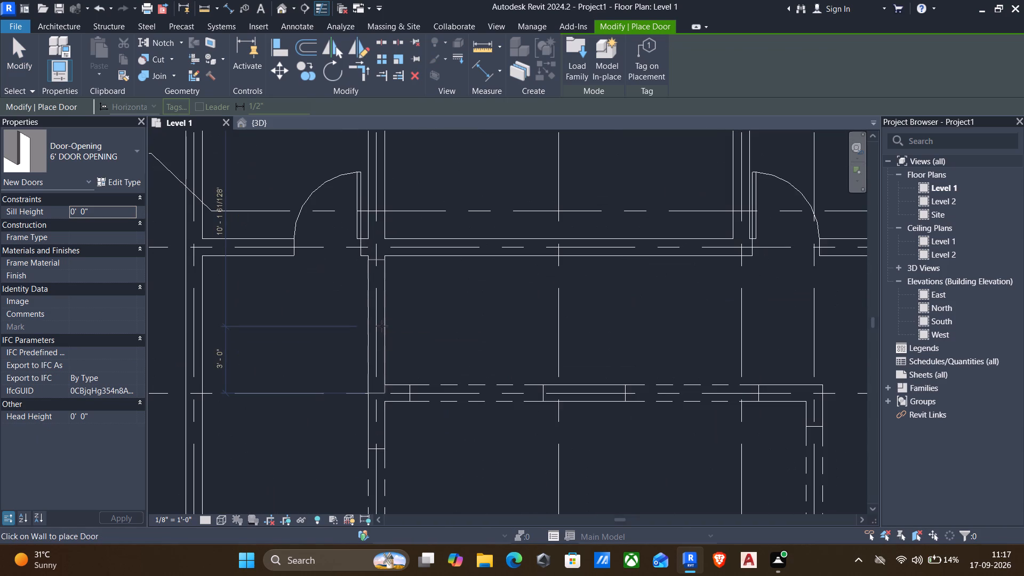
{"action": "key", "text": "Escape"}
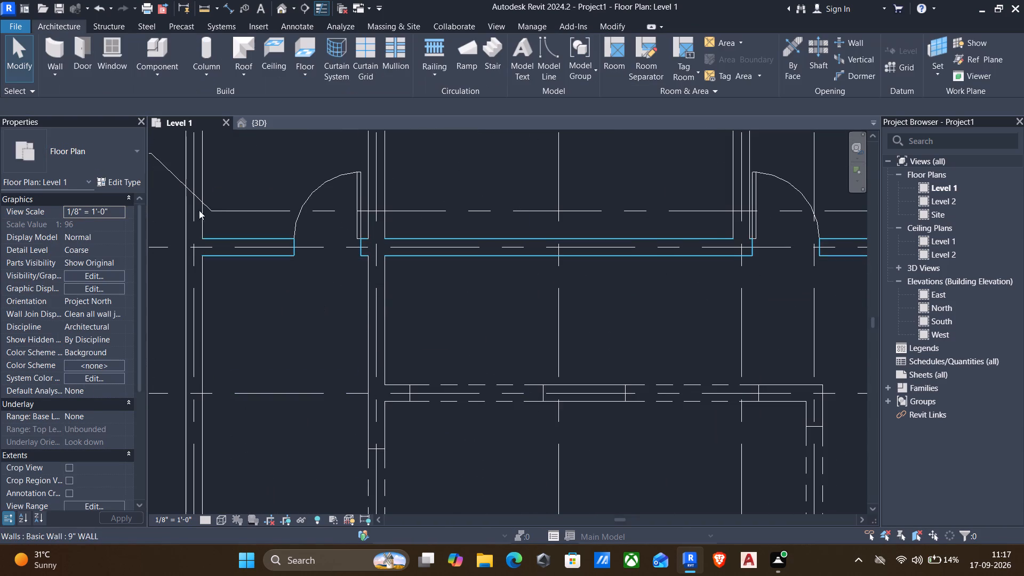
Place a 34" x 84" Door-Opening in the grid B wall between grids 5 and 6, centred about 3'-6" from grid 5.
{"action": "key", "text": "d"}
{"action": "key", "text": "r"}
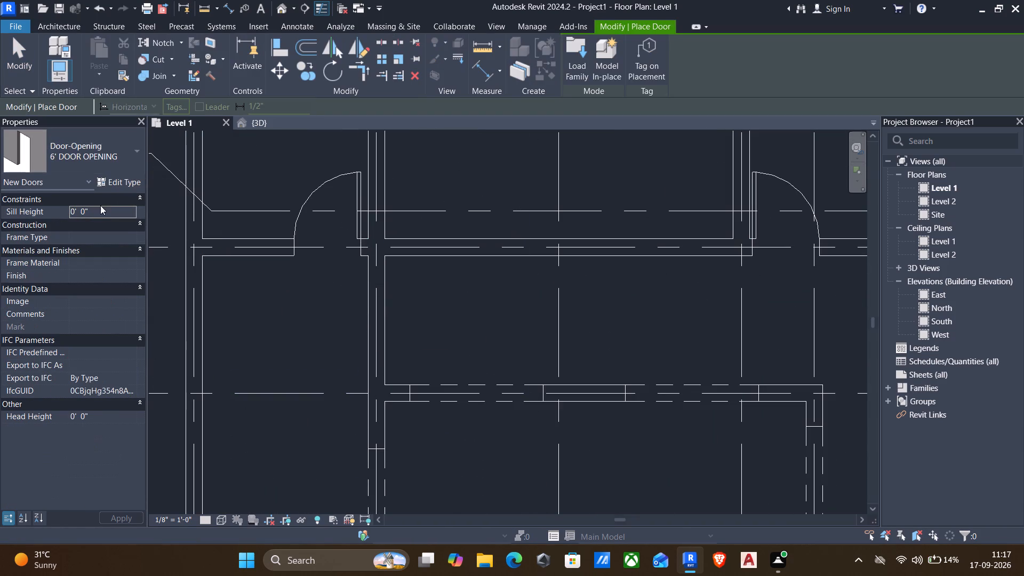
{"action": "left_click", "coordinate": [101, 150]}
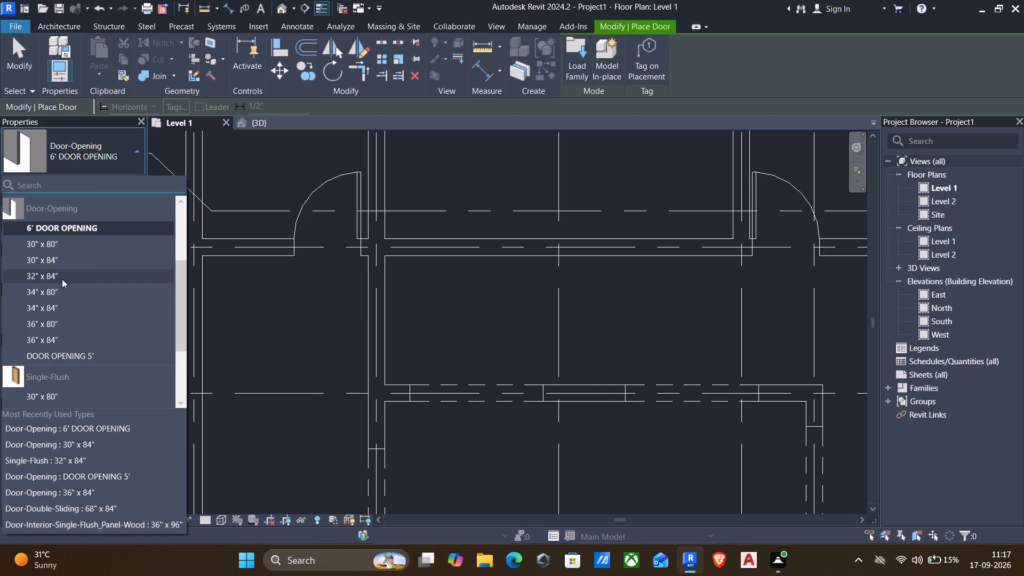
{"action": "left_click", "coordinate": [51, 310]}
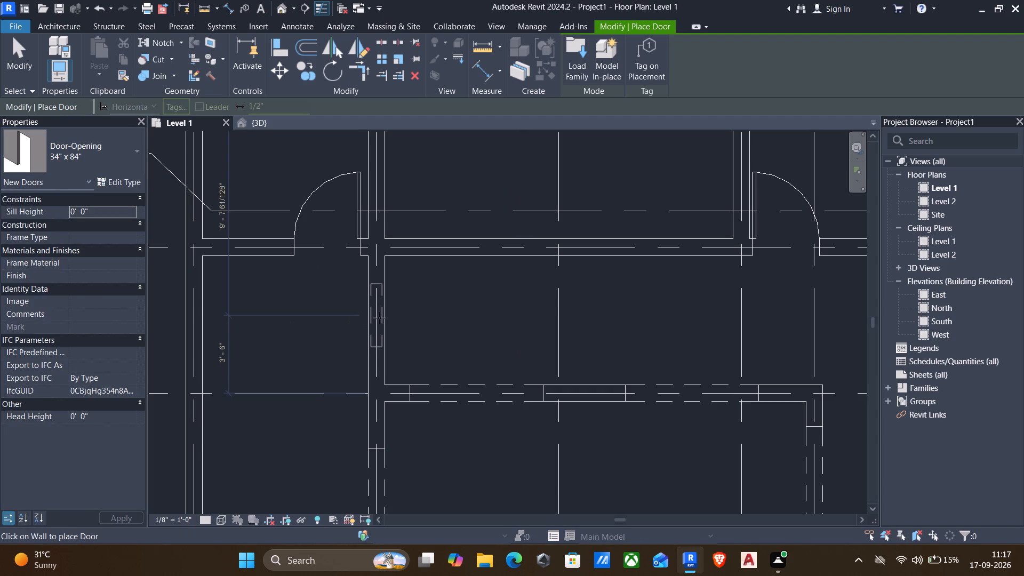
{"action": "left_click", "coordinate": [379, 318]}
{"action": "key", "text": "Escape"}
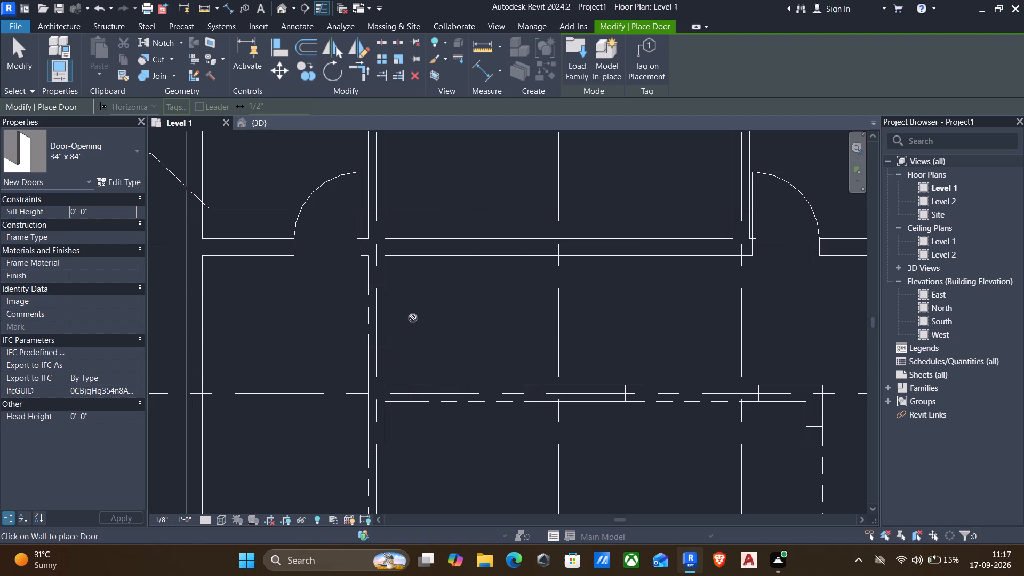
{"action": "scroll", "coordinate": [413, 318], "scroll_direction": "down", "scroll_amount": 1}
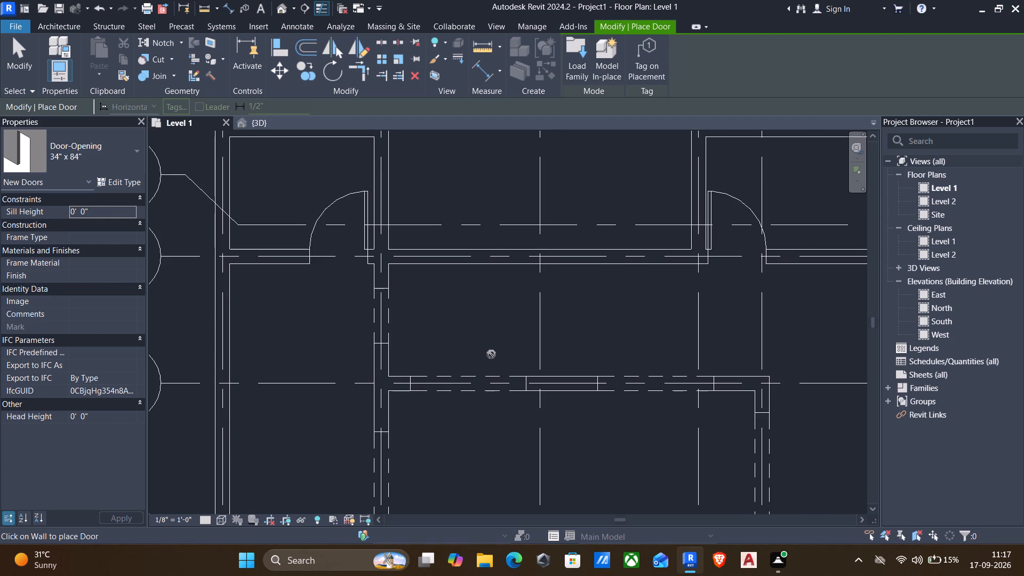
{"action": "key", "text": "Escape"}
Place two overlapping 34" x 84" Door-Opening instances in the grid 5 wall, centred about 3'-0" and 4'-6" from grid F toward grid G.
{"action": "scroll", "coordinate": [324, 364], "scroll_direction": "down", "scroll_amount": 1}
{"action": "middle_click_drag", "start_coordinate": [570, 345], "coordinate": [615, 325]}
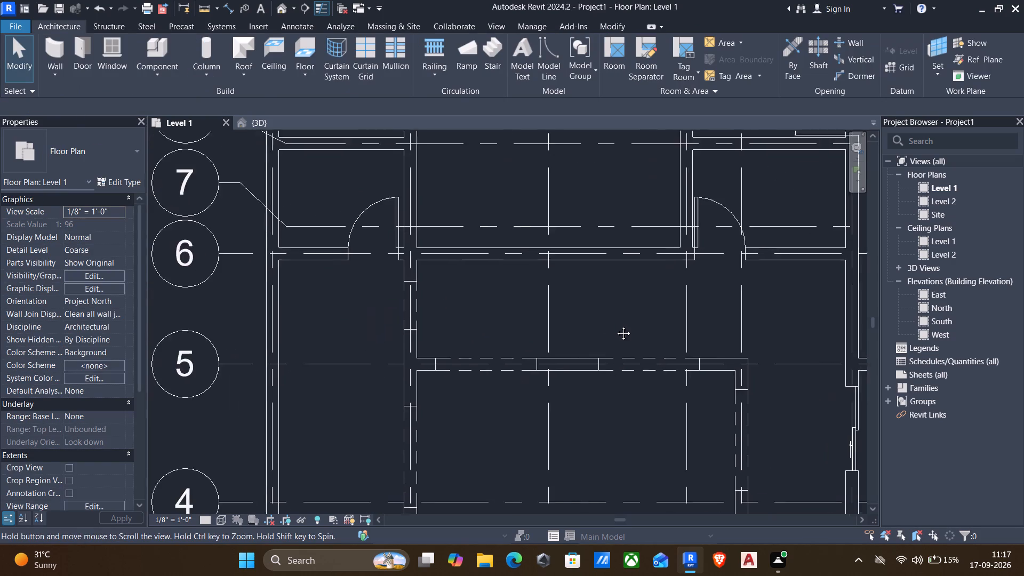
{"action": "middle_click_drag", "start_coordinate": [615, 325], "coordinate": [535, 370]}
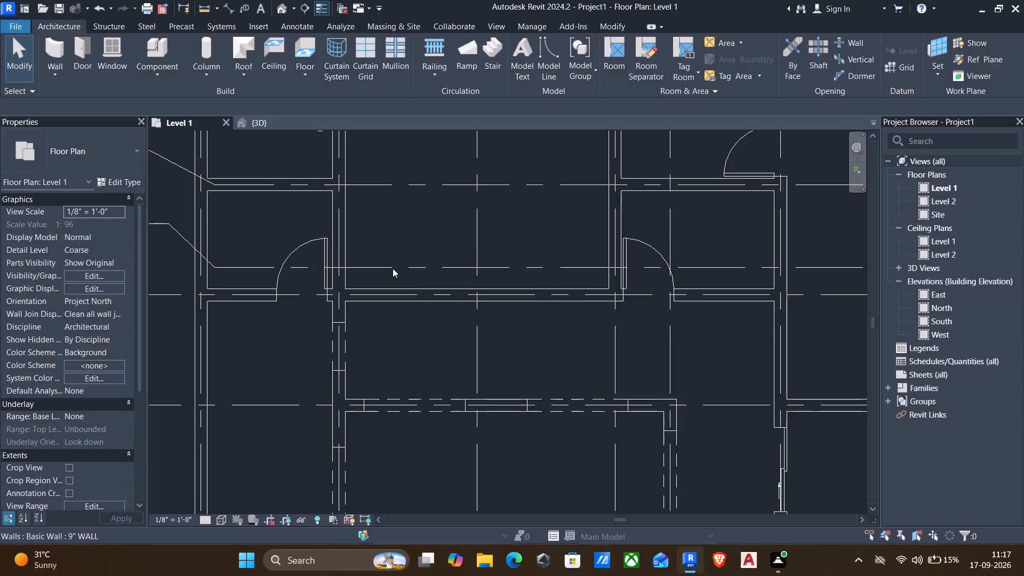
{"action": "scroll", "coordinate": [325, 253], "scroll_direction": "down", "scroll_amount": 2}
{"action": "middle_click_drag", "start_coordinate": [315, 213], "coordinate": [316, 342]}
{"action": "scroll", "coordinate": [322, 303], "scroll_direction": "down", "scroll_amount": 2}
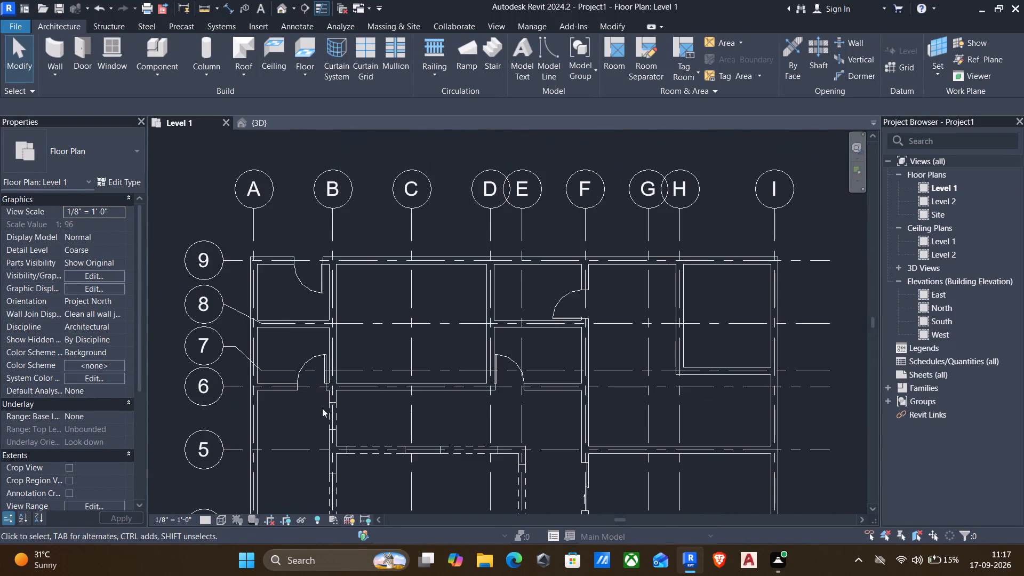
{"action": "left_click", "coordinate": [335, 416]}
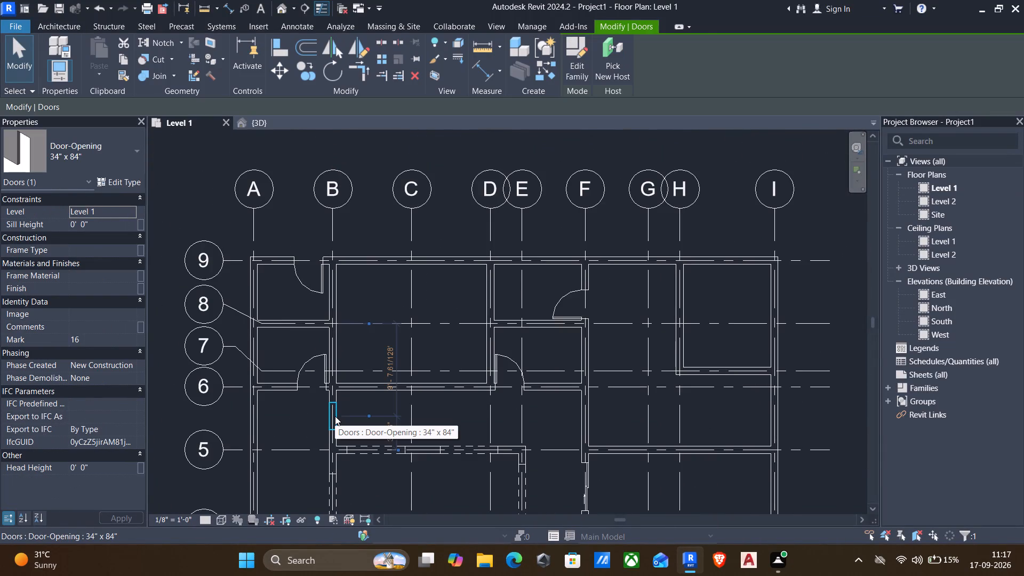
{"action": "type", "text": "CS"}
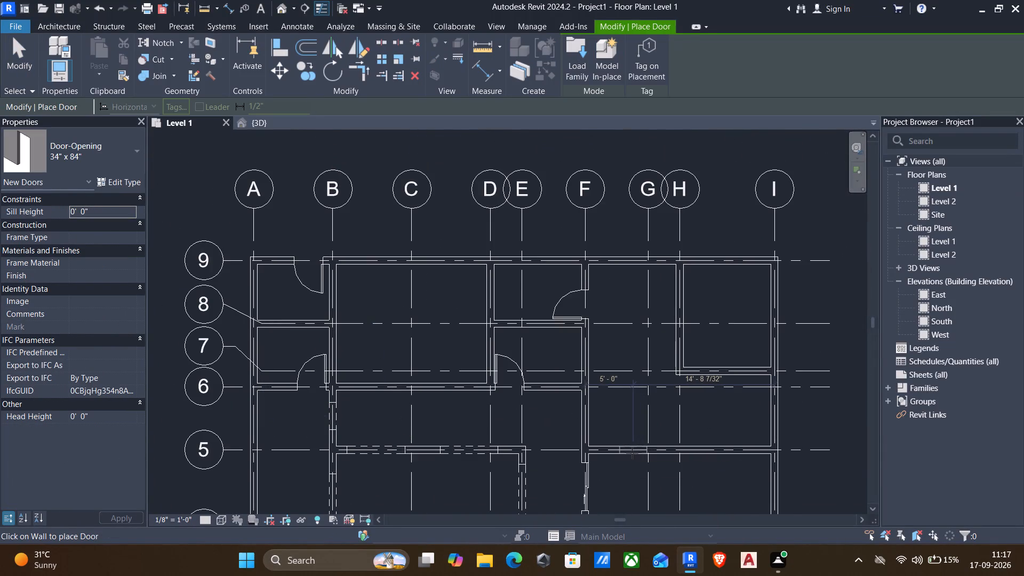
{"action": "scroll", "coordinate": [632, 453], "scroll_direction": "up", "scroll_amount": 2}
{"action": "left_click_drag", "start_coordinate": [611, 450], "coordinate": [611, 459]}
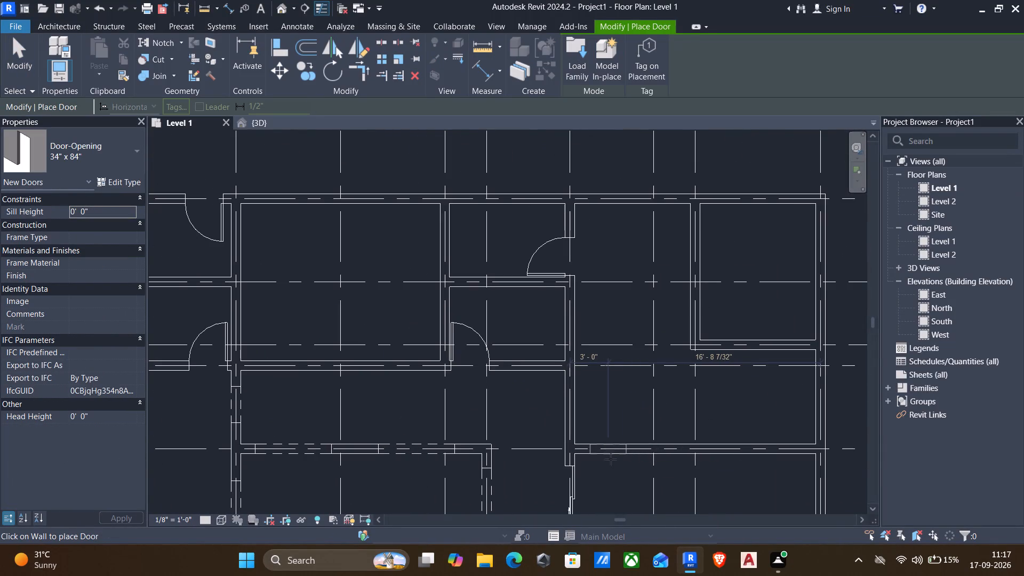
{"action": "left_click_drag", "start_coordinate": [611, 459], "coordinate": [611, 461]}
{"action": "left_click", "coordinate": [608, 455]}
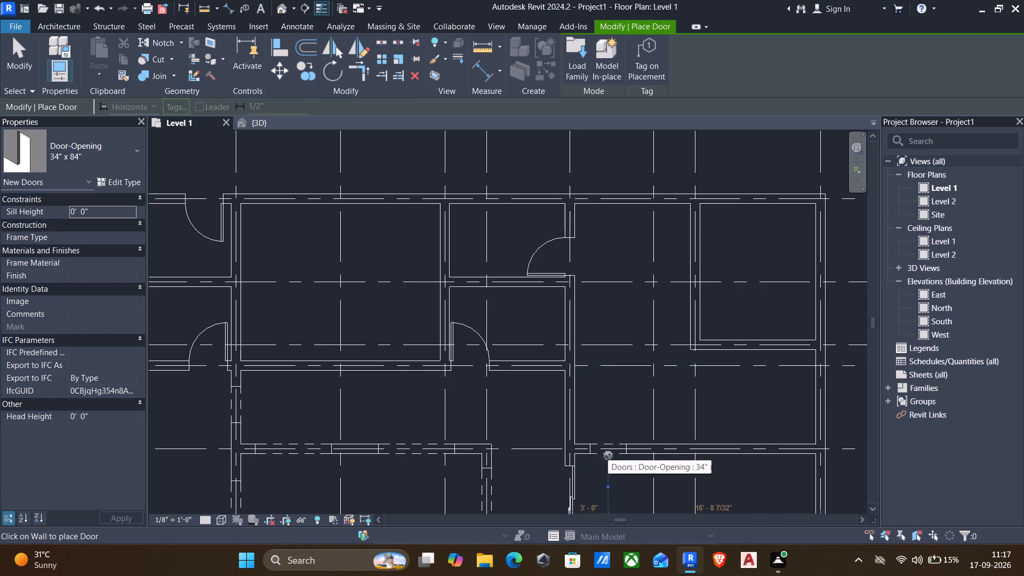
{"action": "key", "text": "Escape"}
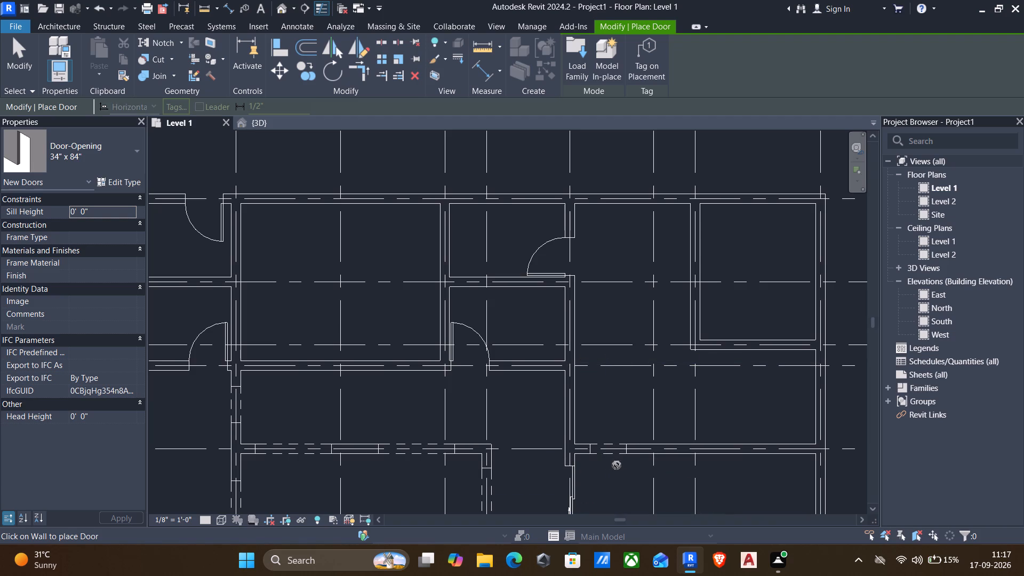
{"action": "left_click", "coordinate": [630, 447]}
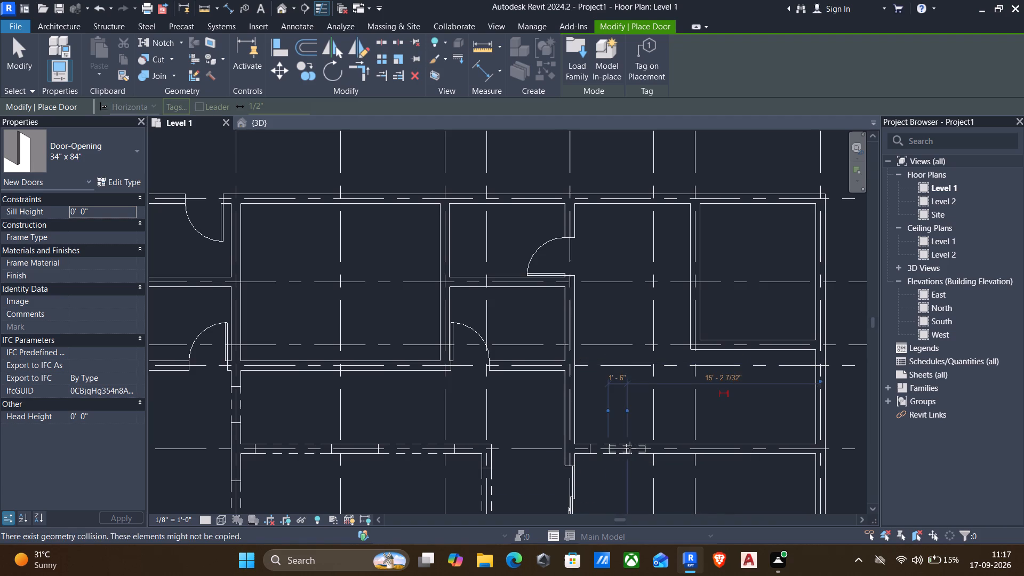
{"action": "key", "text": "Escape"}
{"action": "key", "text": "Escape"}
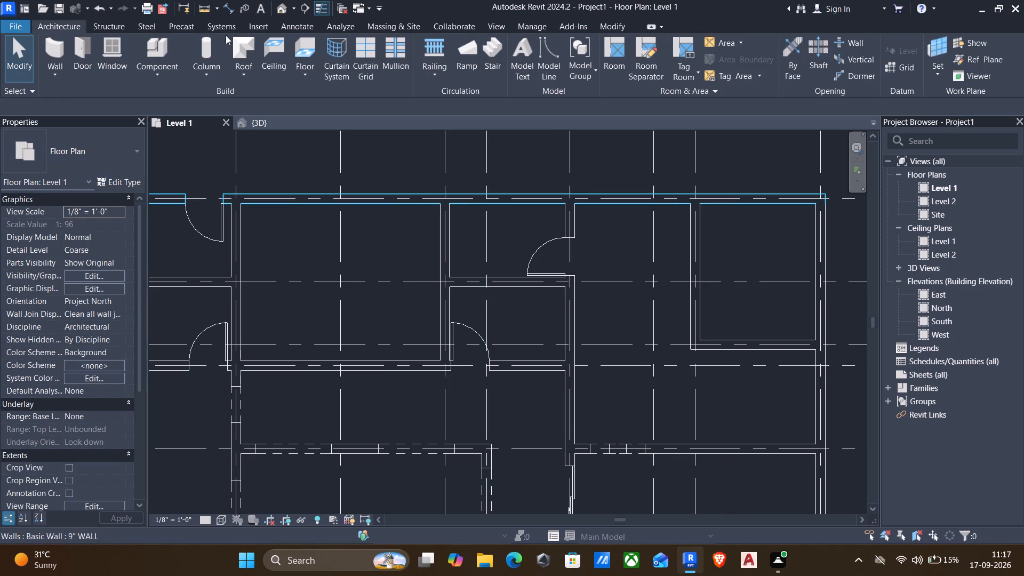
Inspect the new 34" x 84" openings in the default 3D view from several angles and return to the Level 1 plan.
{"action": "left_click", "coordinate": [283, 6]}
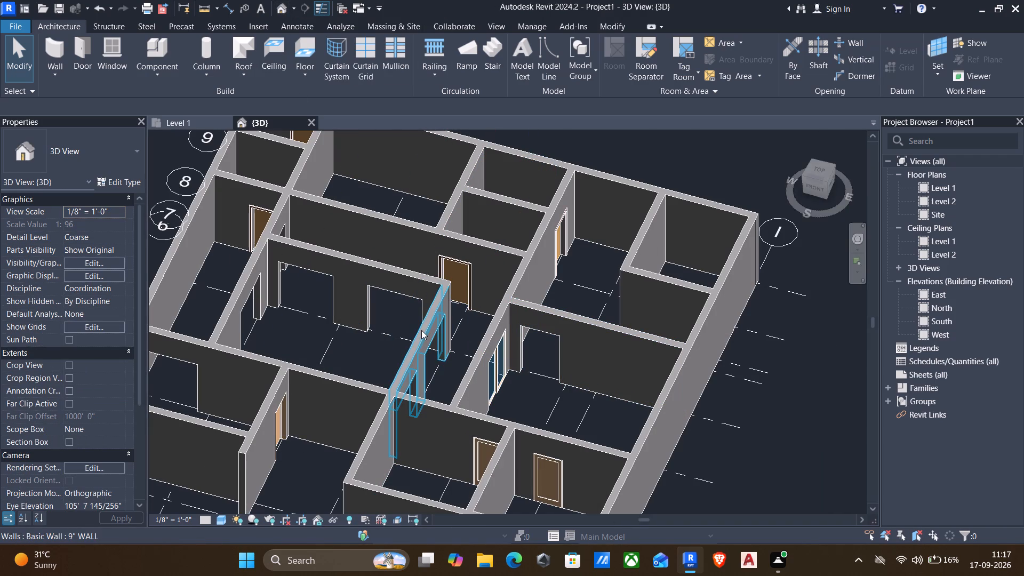
{"action": "scroll", "coordinate": [340, 332], "scroll_direction": "down", "scroll_amount": 2}
{"action": "middle_click_drag", "start_coordinate": [350, 333], "coordinate": [261, 338], "text": "shift"}
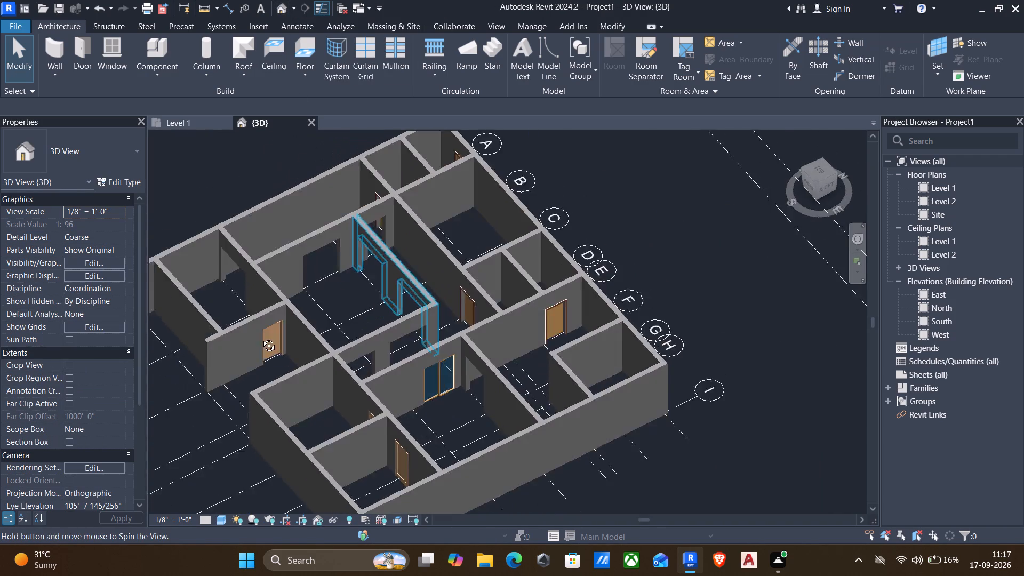
{"action": "middle_click_drag", "start_coordinate": [261, 338], "coordinate": [421, 315], "text": "shift"}
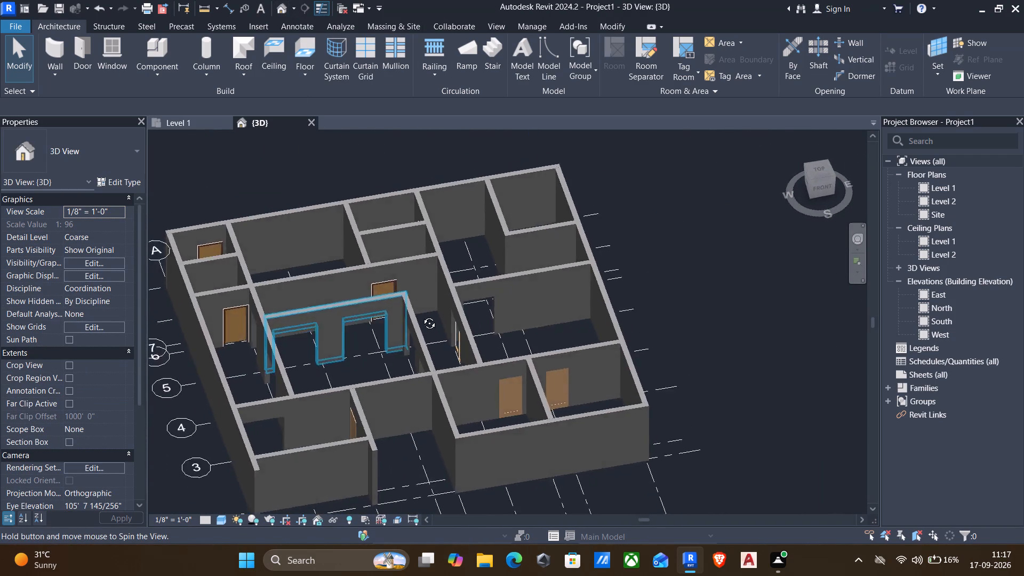
{"action": "middle_click_drag", "start_coordinate": [421, 315], "coordinate": [342, 309], "text": "shift"}
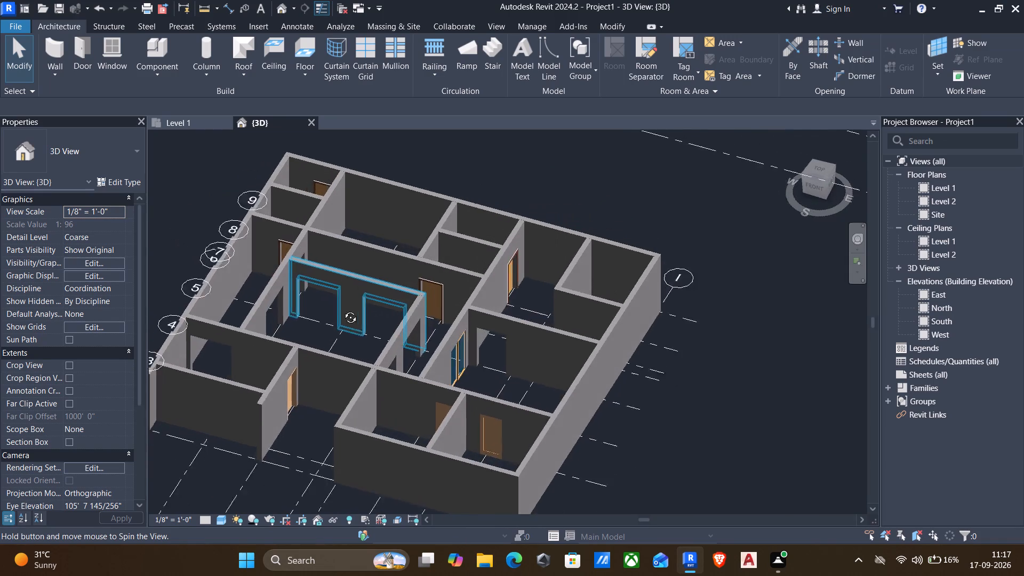
{"action": "middle_click_drag", "start_coordinate": [342, 309], "coordinate": [342, 309], "text": "shift"}
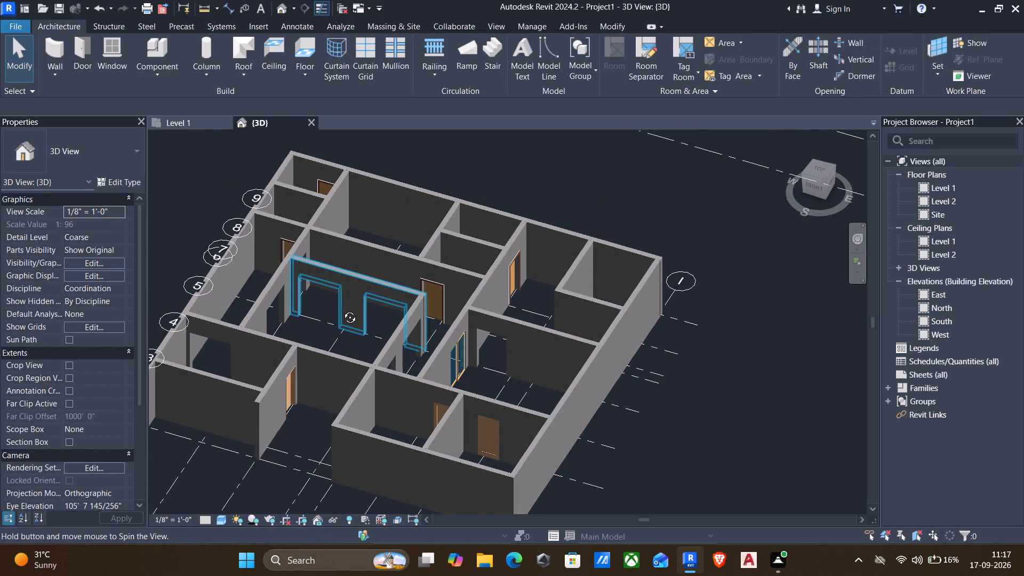
{"action": "middle_click_drag", "start_coordinate": [342, 309], "coordinate": [330, 303], "text": "shift"}
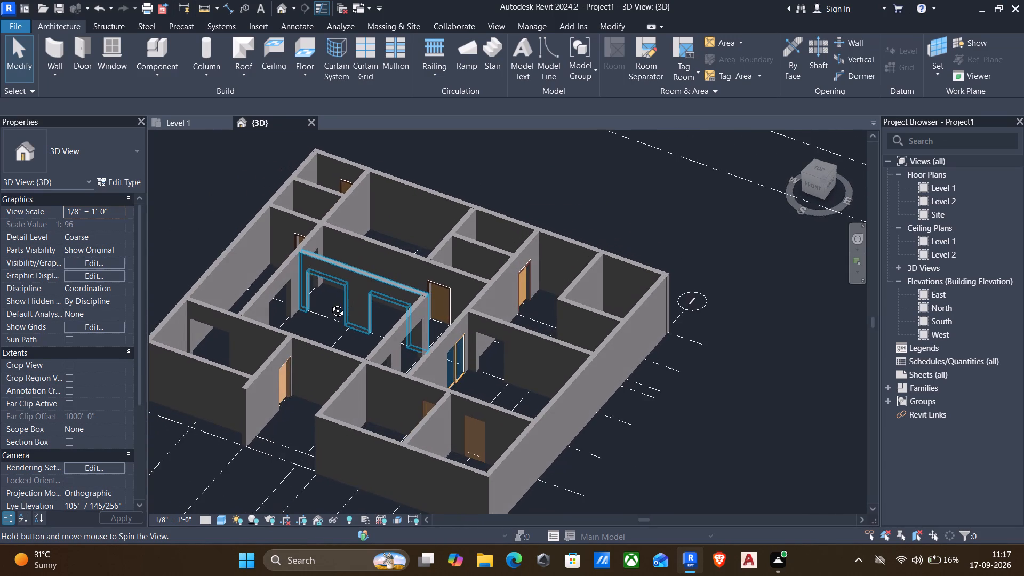
{"action": "middle_click_drag", "start_coordinate": [330, 303], "coordinate": [393, 299], "text": "shift"}
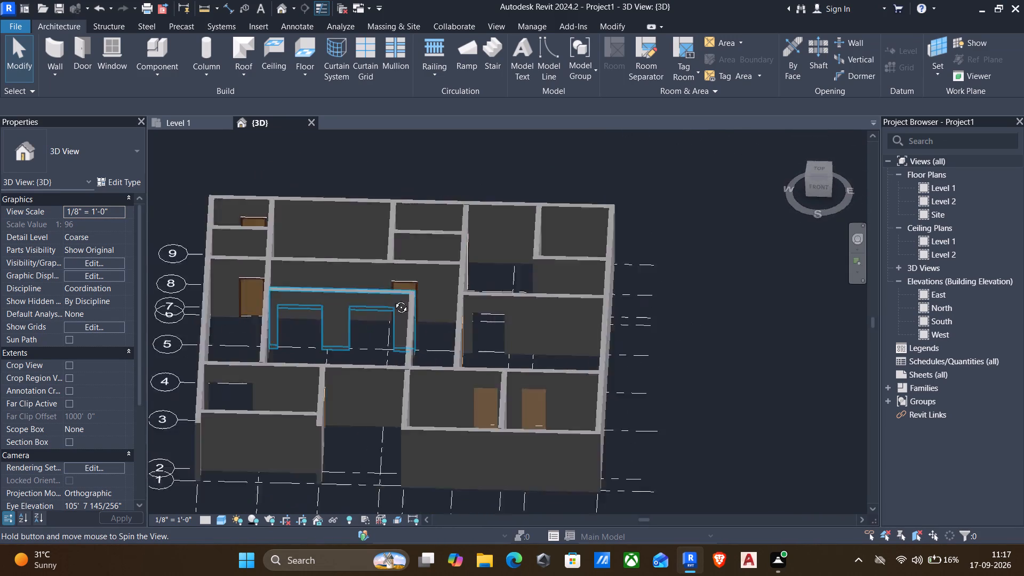
{"action": "middle_click_drag", "start_coordinate": [393, 299], "coordinate": [390, 318], "text": "shift"}
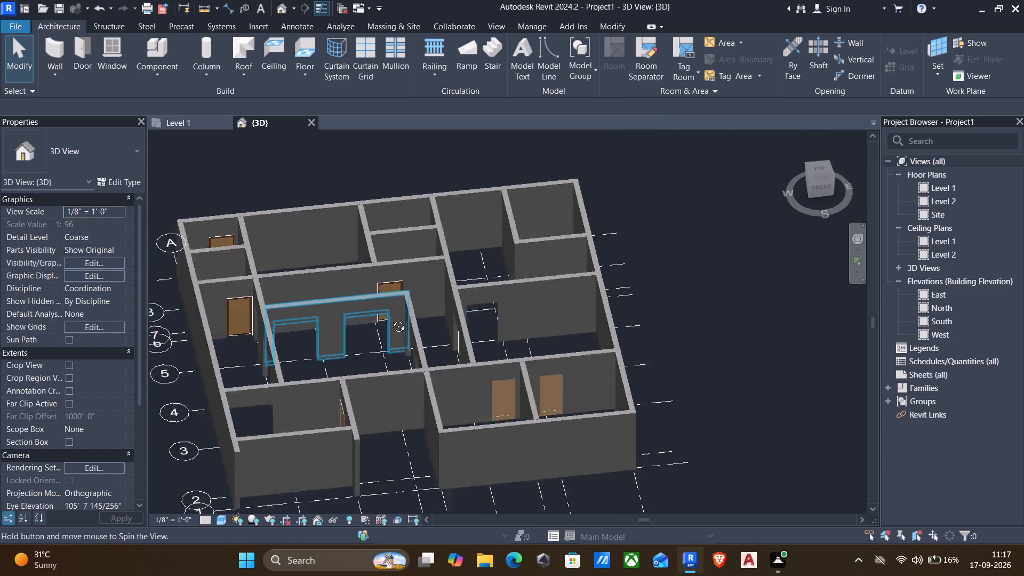
{"action": "middle_click_drag", "start_coordinate": [390, 318], "coordinate": [346, 319], "text": "shift"}
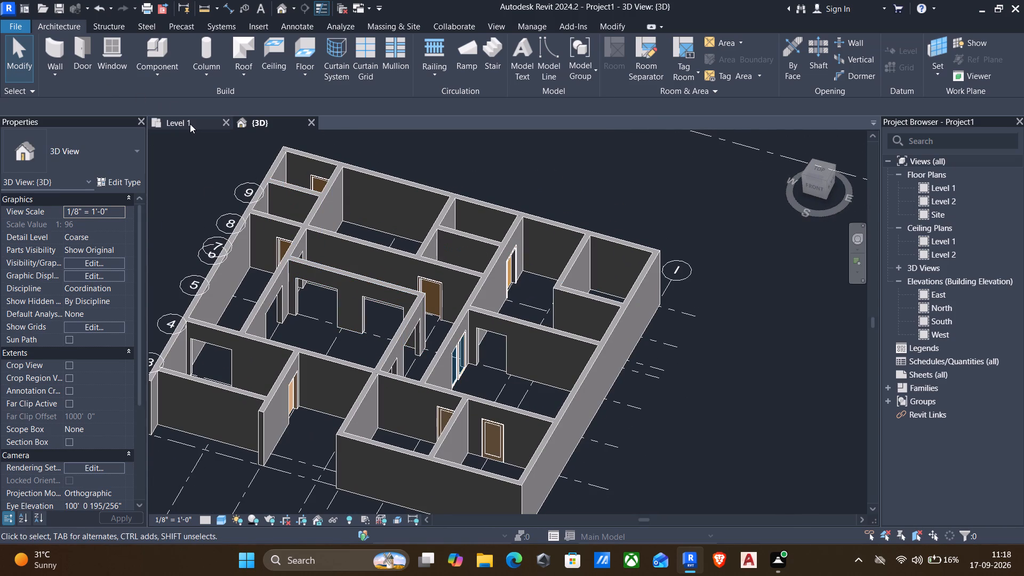
{"action": "left_click", "coordinate": [173, 121]}
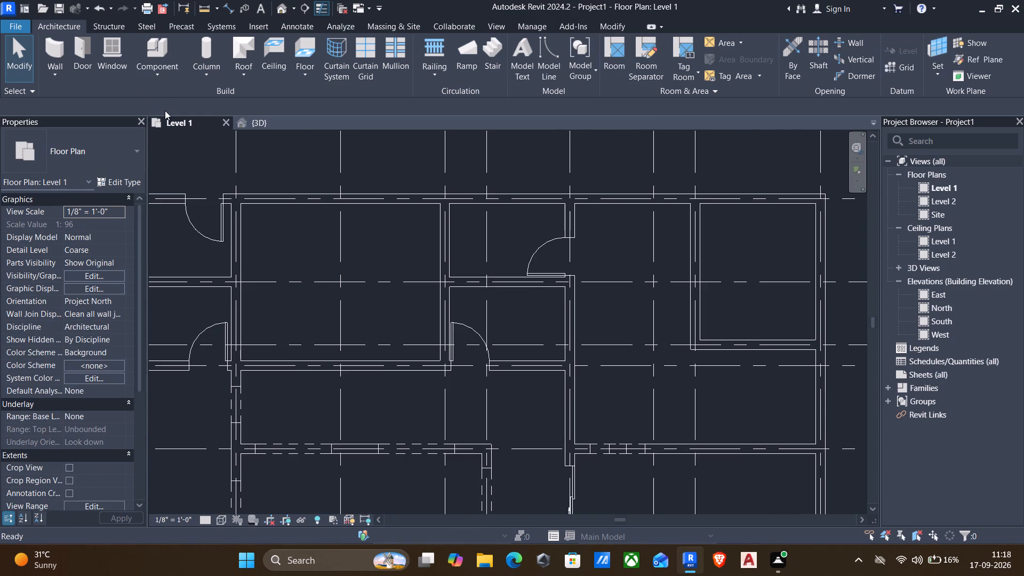
Start window placement with the Window-Casement-Double 34" x 36" type and set its type height and width to 4' each.
{"action": "scroll", "coordinate": [358, 303], "scroll_direction": "down", "scroll_amount": 1}
{"action": "middle_click_drag", "start_coordinate": [380, 344], "coordinate": [389, 311]}
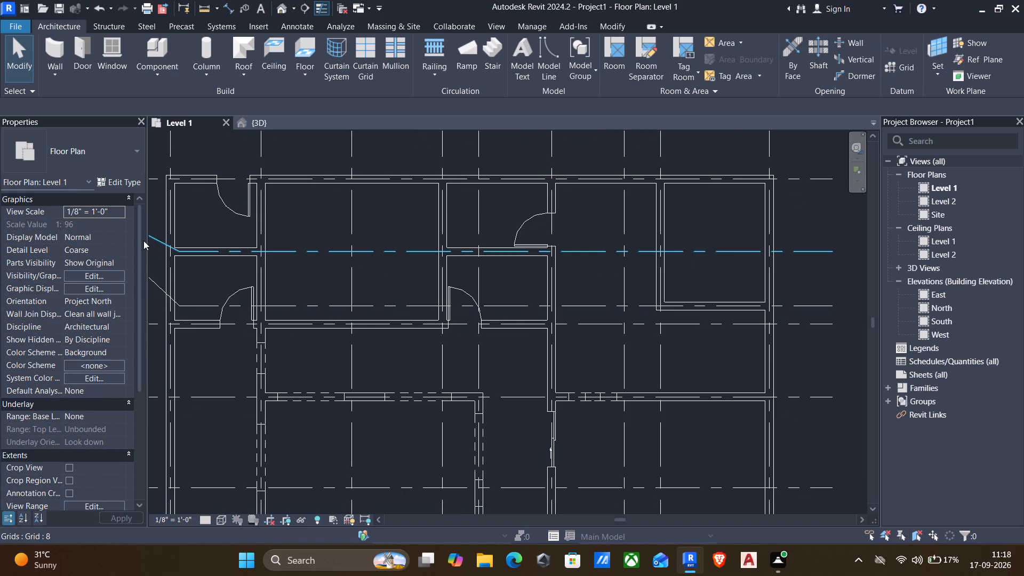
{"action": "type", "text": "WN"}
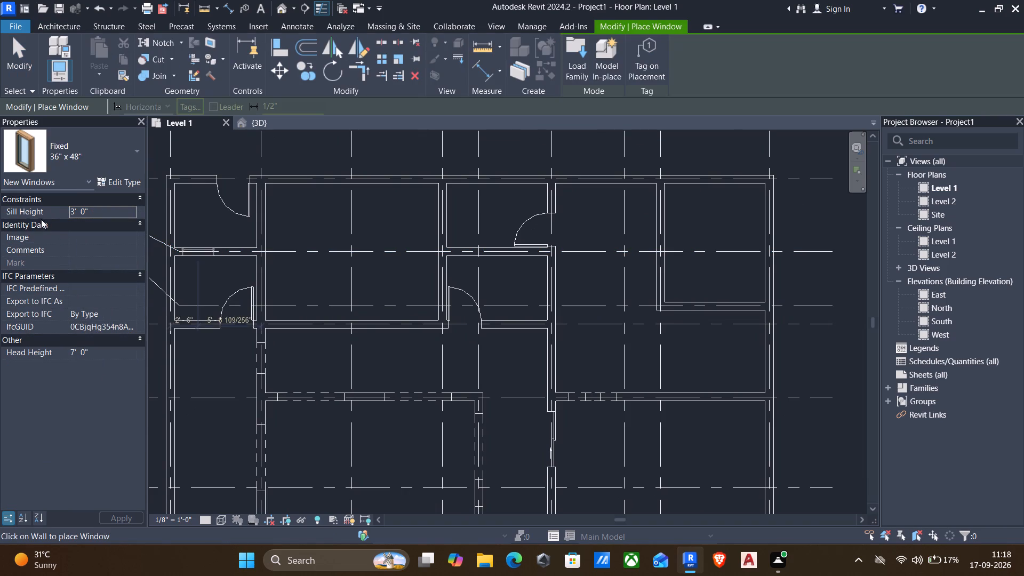
{"action": "left_click", "coordinate": [140, 154]}
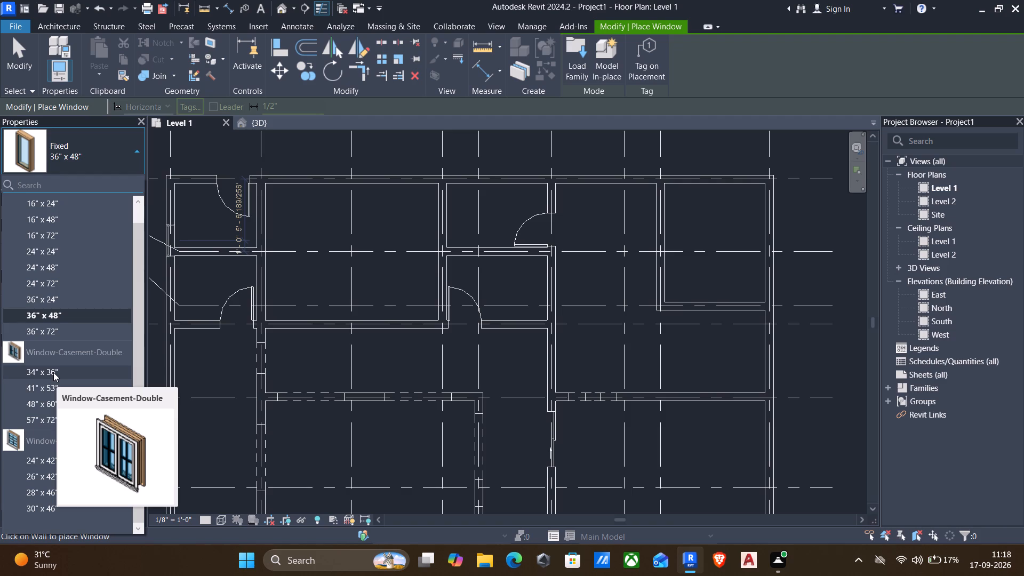
{"action": "left_click", "coordinate": [52, 371]}
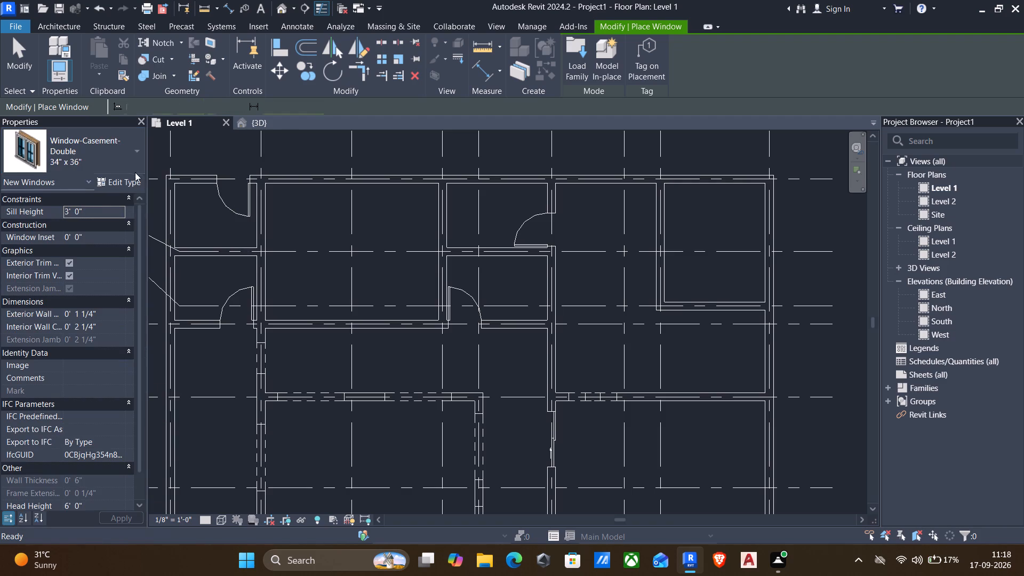
{"action": "left_click", "coordinate": [117, 180]}
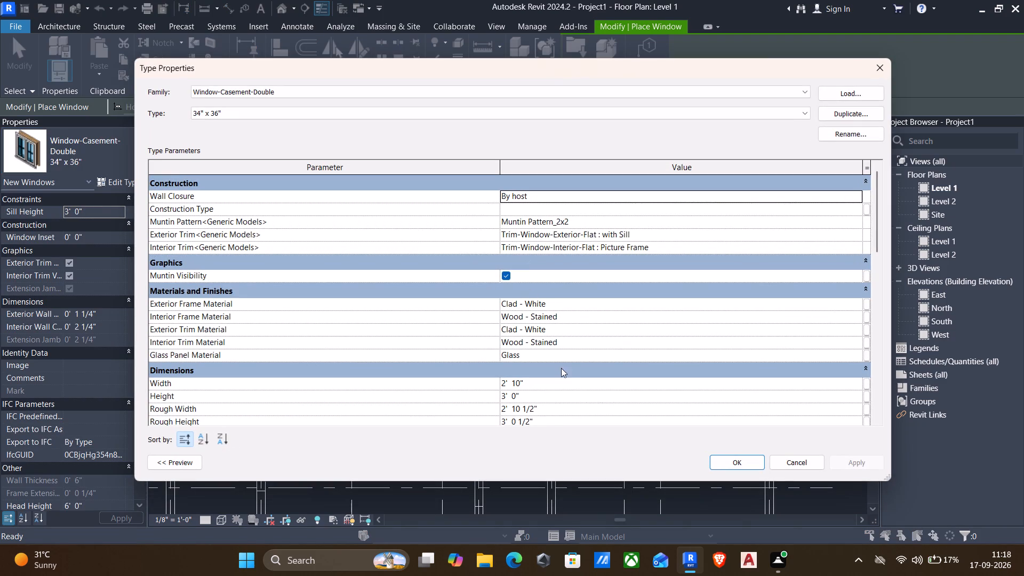
{"action": "scroll", "coordinate": [517, 397], "scroll_direction": "down", "scroll_amount": 1}
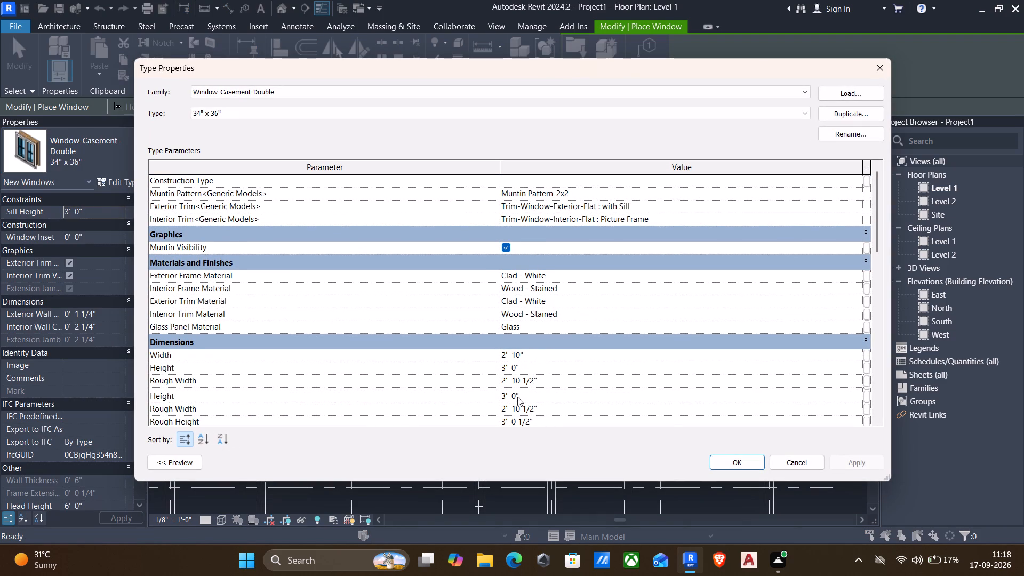
{"action": "left_click", "coordinate": [531, 367]}
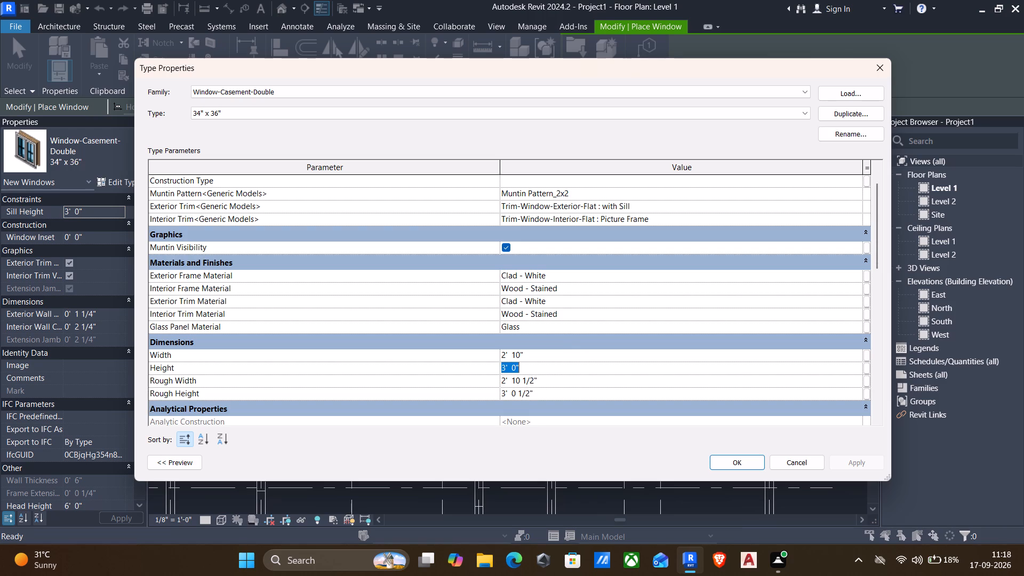
{"action": "type", "text": "4'"}
{"action": "left_click", "coordinate": [555, 354]}
{"action": "type", "text": "4'"}
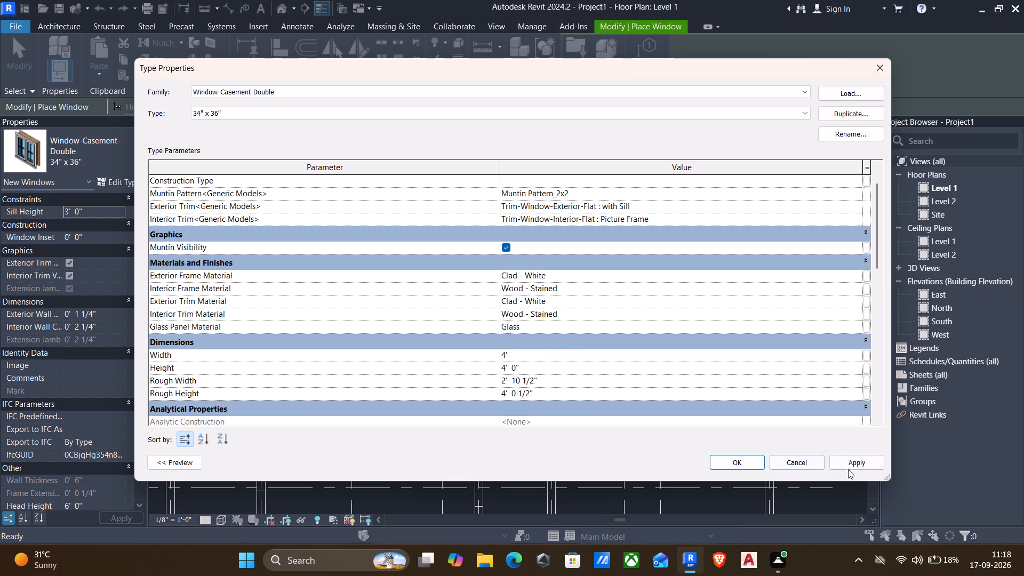
{"action": "left_click", "coordinate": [850, 462]}
{"action": "left_click", "coordinate": [751, 464]}
Place two Window-Casement-Double windows in the grid 1 wall, one about 5'-0" from grid G toward E, the other between G and I.
{"action": "scroll", "coordinate": [557, 411], "scroll_direction": "down", "scroll_amount": 2}
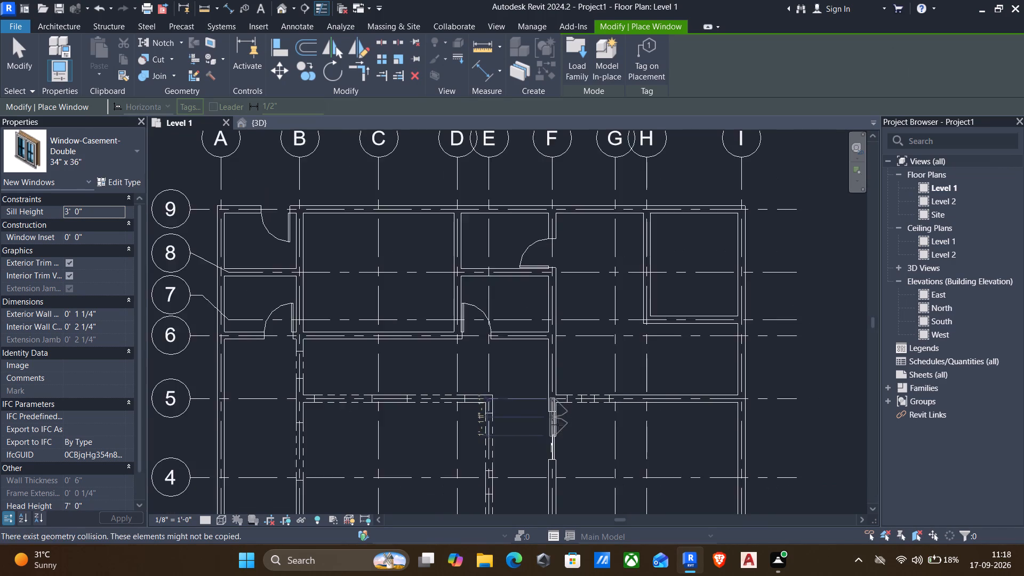
{"action": "middle_click_drag", "start_coordinate": [564, 439], "coordinate": [550, 384]}
{"action": "scroll", "coordinate": [589, 430], "scroll_direction": "down", "scroll_amount": 1}
{"action": "middle_click_drag", "start_coordinate": [589, 430], "coordinate": [569, 336]}
{"action": "middle_click_drag", "start_coordinate": [481, 430], "coordinate": [477, 427]}
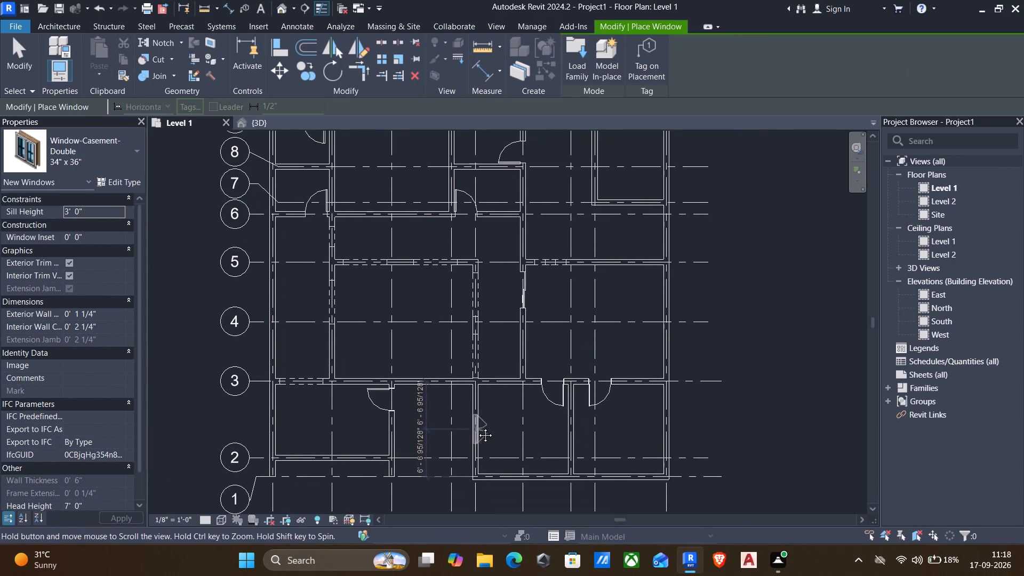
{"action": "middle_click_drag", "start_coordinate": [477, 427], "coordinate": [511, 339]}
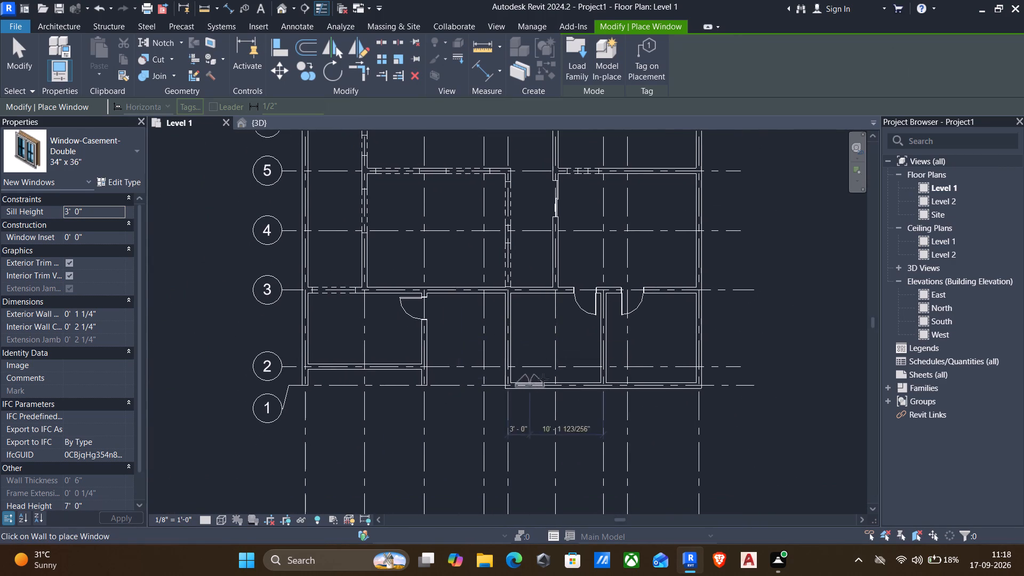
{"action": "left_click", "coordinate": [565, 386]}
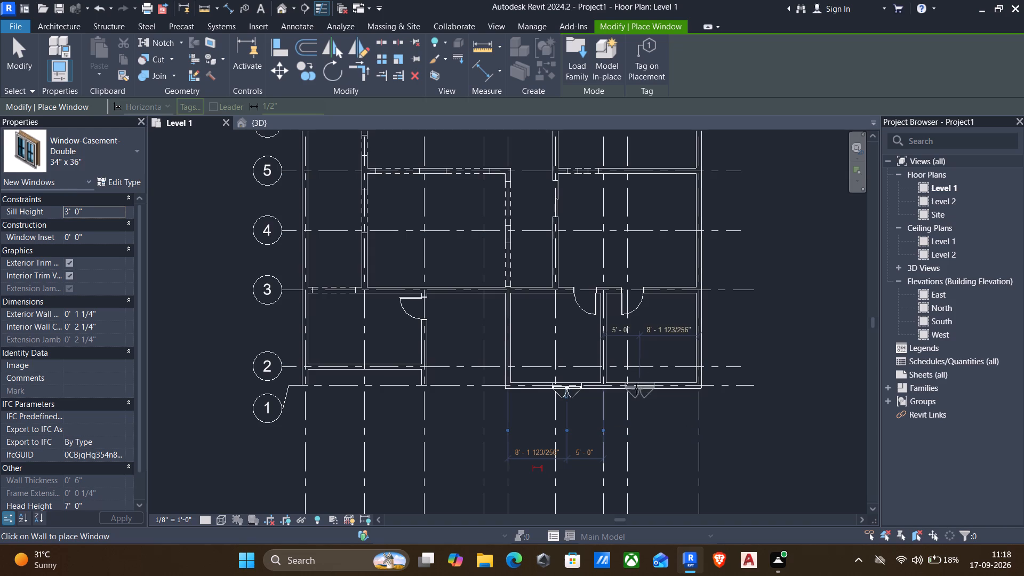
{"action": "left_click", "coordinate": [635, 388]}
{"action": "key", "text": "Escape"}
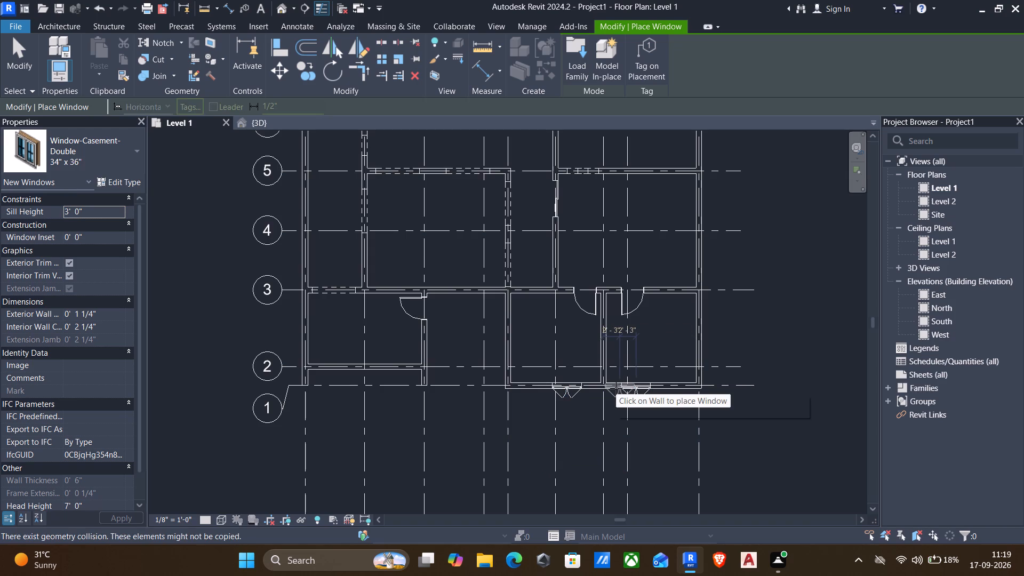
Place casement windows in the grid A wall about 4'-0" from grid 2 toward 3, and grid I wall about 3'-6" from grid 3 toward 4.
{"action": "left_click", "coordinate": [303, 337]}
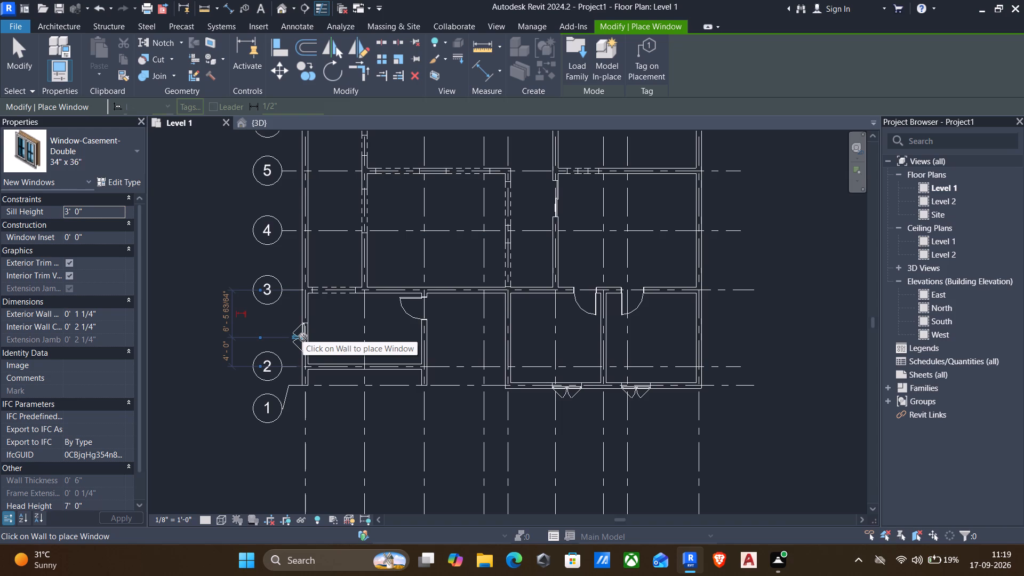
{"action": "left_click", "coordinate": [701, 264]}
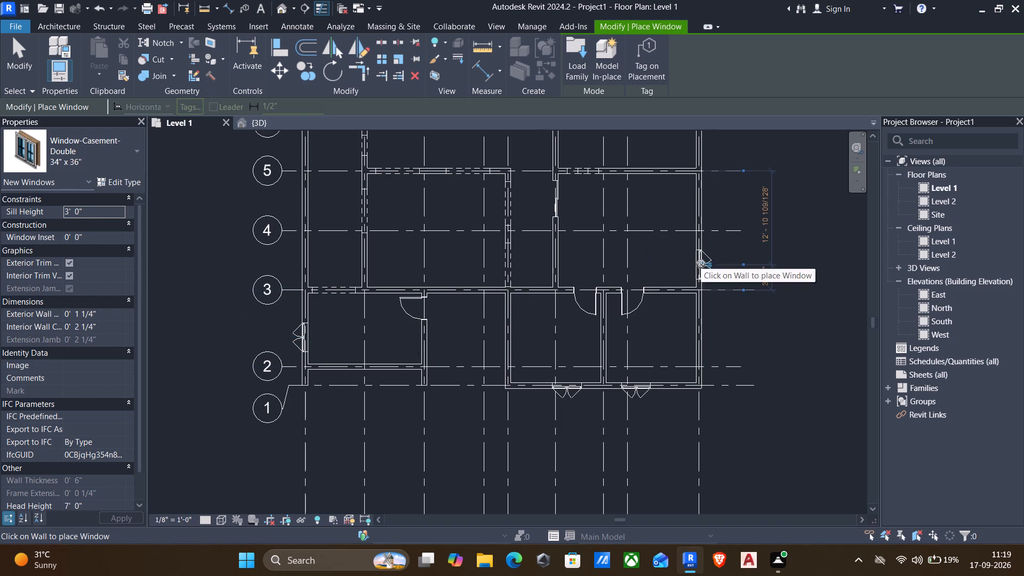
Place two casement windows in the grid 9 wall between grids B and D, about 3'-0" from grid D and 3'-6" from grid B.
{"action": "middle_click_drag", "start_coordinate": [561, 260], "coordinate": [540, 450]}
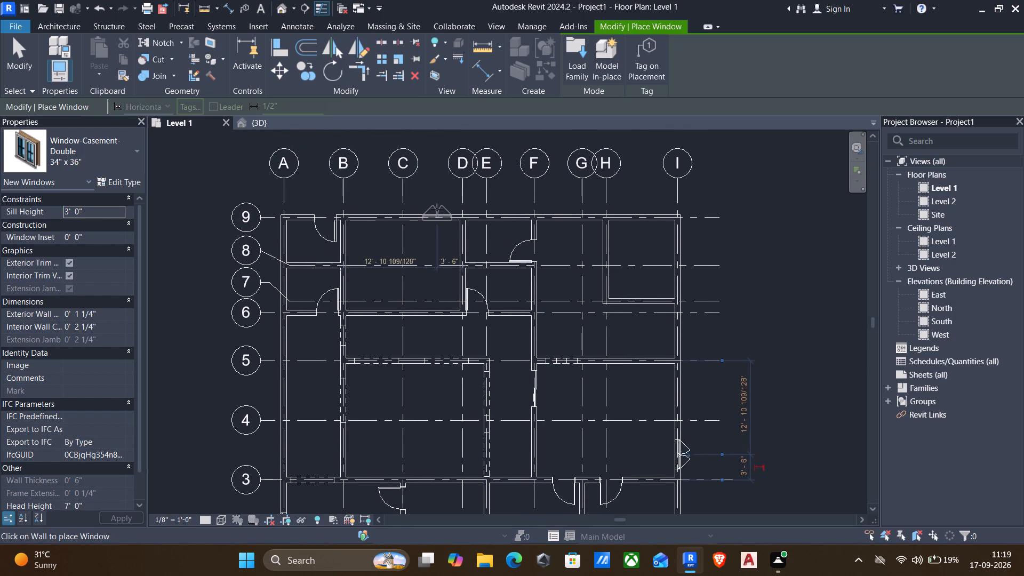
{"action": "left_click", "coordinate": [443, 211]}
{"action": "left_click", "coordinate": [368, 216]}
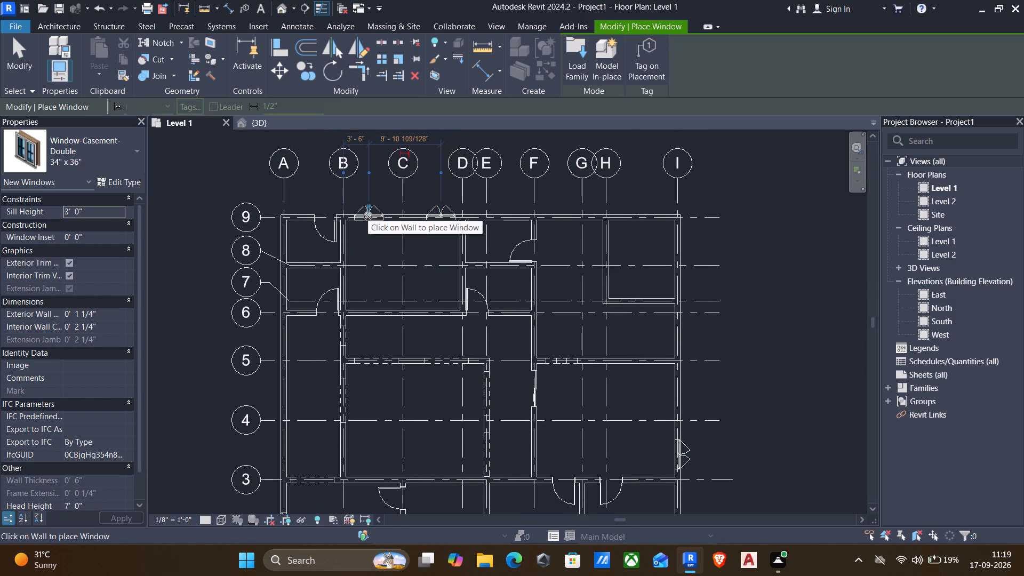
{"action": "key", "text": "Escape"}
{"action": "middle_click_drag", "start_coordinate": [421, 319], "coordinate": [411, 300]}
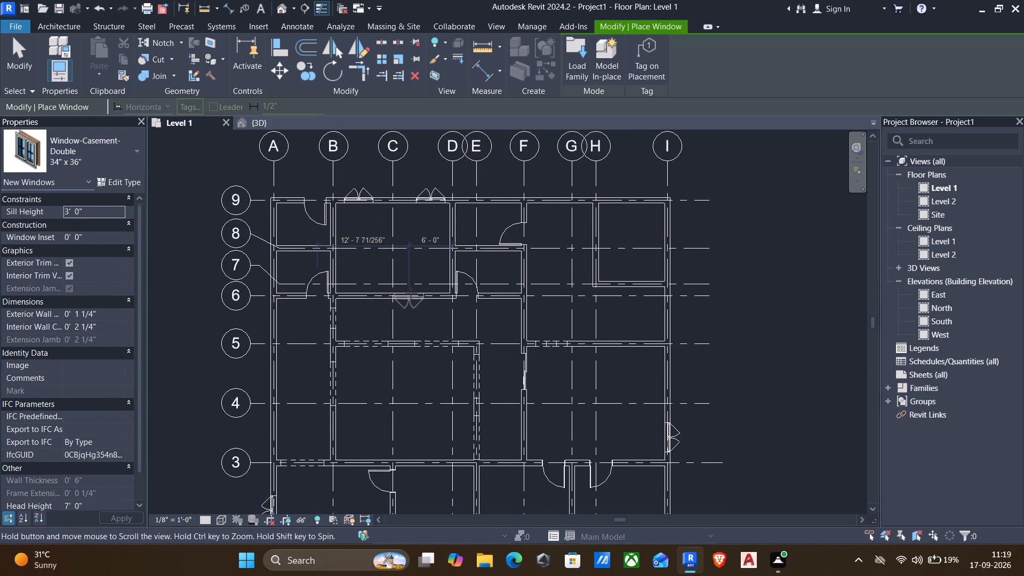
{"action": "key", "text": "Escape"}
Review the placed casement windows in the Level 1 plan and the default 3D view, and return to the plan.
{"action": "middle_click_drag", "start_coordinate": [364, 316], "coordinate": [373, 260]}
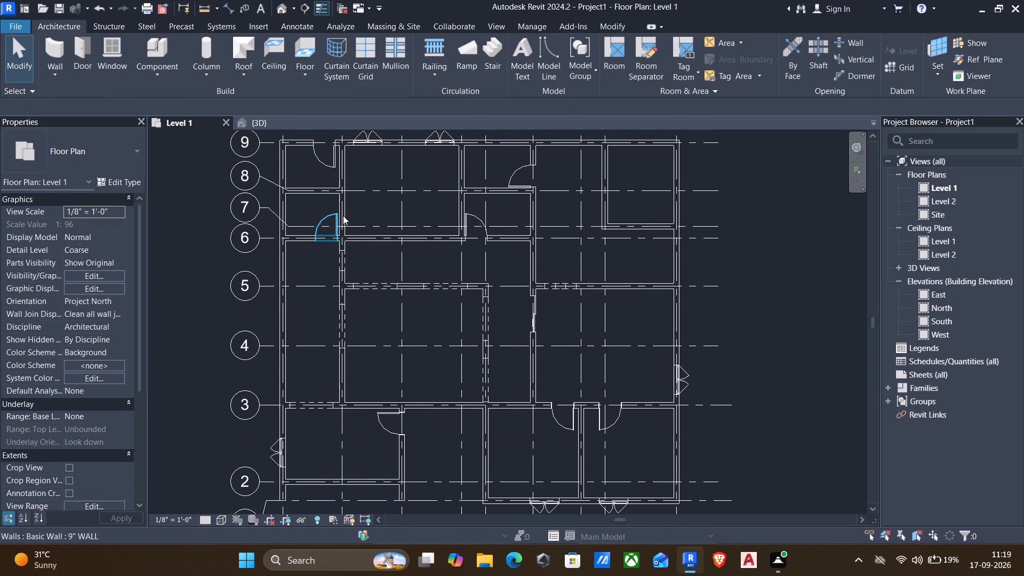
{"action": "scroll", "coordinate": [299, 320], "scroll_direction": "down", "scroll_amount": 1}
{"action": "middle_click_drag", "start_coordinate": [317, 401], "coordinate": [315, 361]}
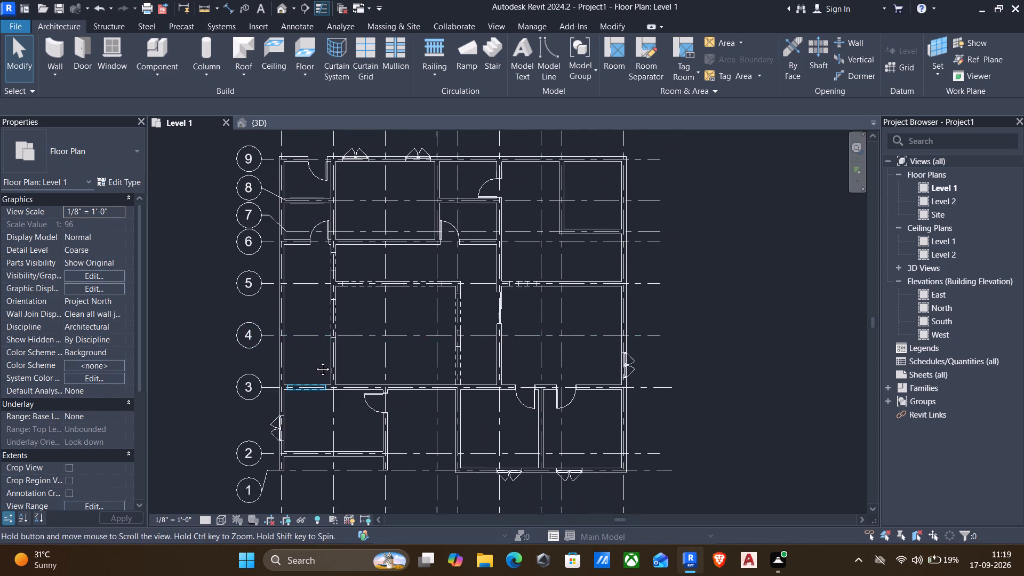
{"action": "middle_click_drag", "start_coordinate": [315, 361], "coordinate": [321, 307]}
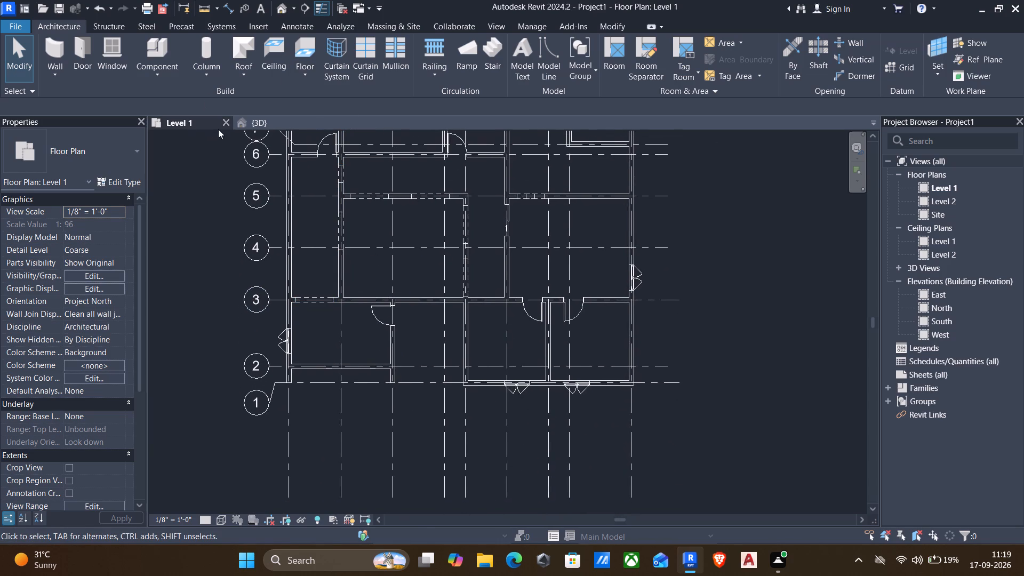
{"action": "left_click", "coordinate": [249, 124]}
{"action": "middle_click_drag", "start_coordinate": [426, 379], "coordinate": [453, 322]}
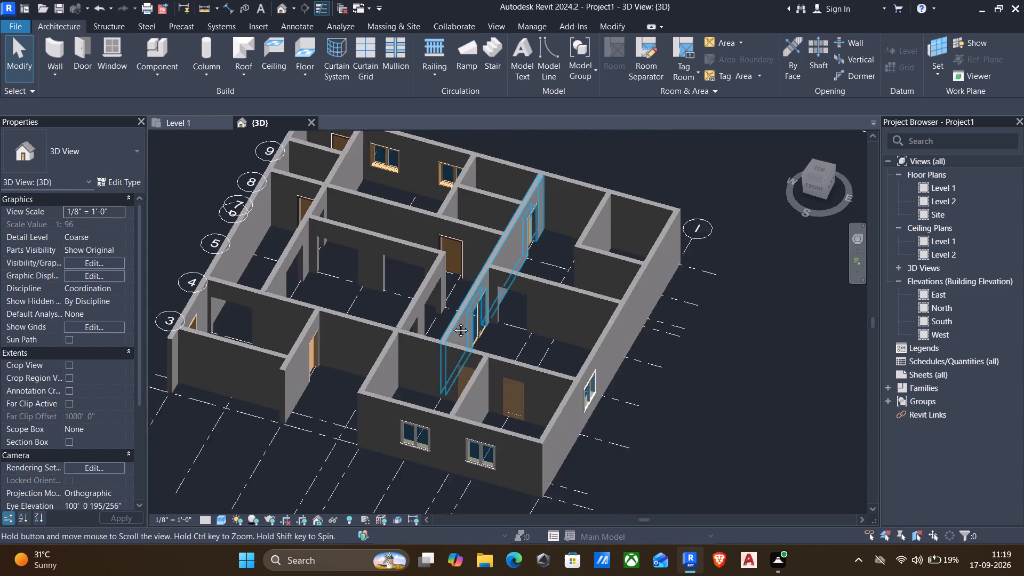
{"action": "middle_click_drag", "start_coordinate": [453, 322], "coordinate": [469, 288]}
{"action": "scroll", "coordinate": [411, 393], "scroll_direction": "up", "scroll_amount": 2}
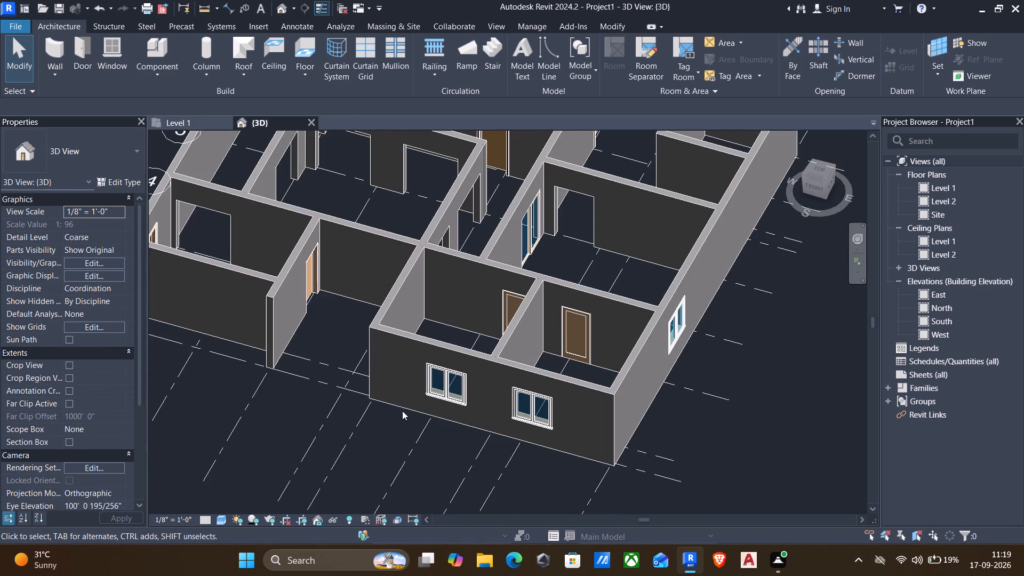
{"action": "scroll", "coordinate": [401, 425], "scroll_direction": "down", "scroll_amount": 2}
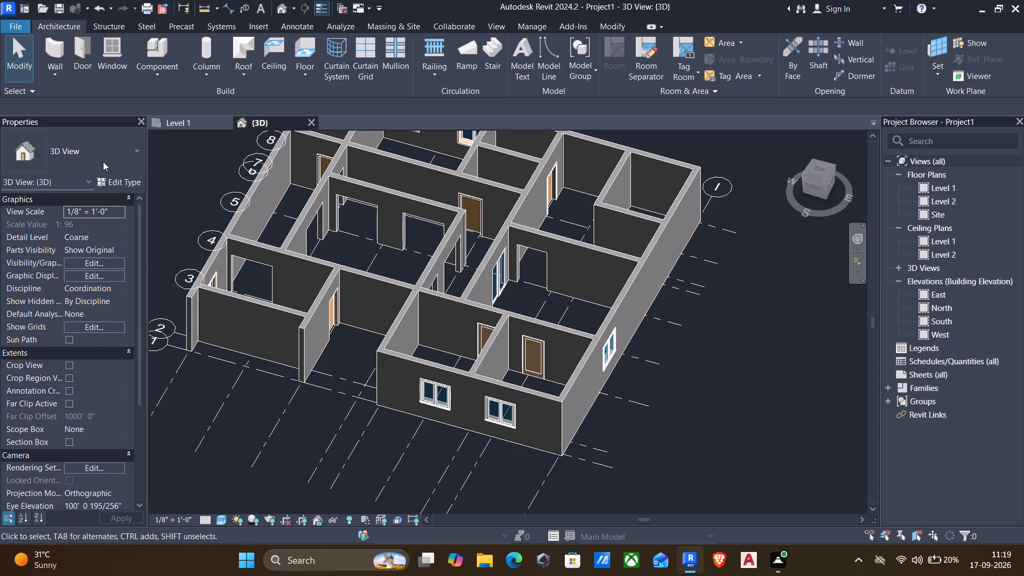
{"action": "left_click", "coordinate": [192, 118]}
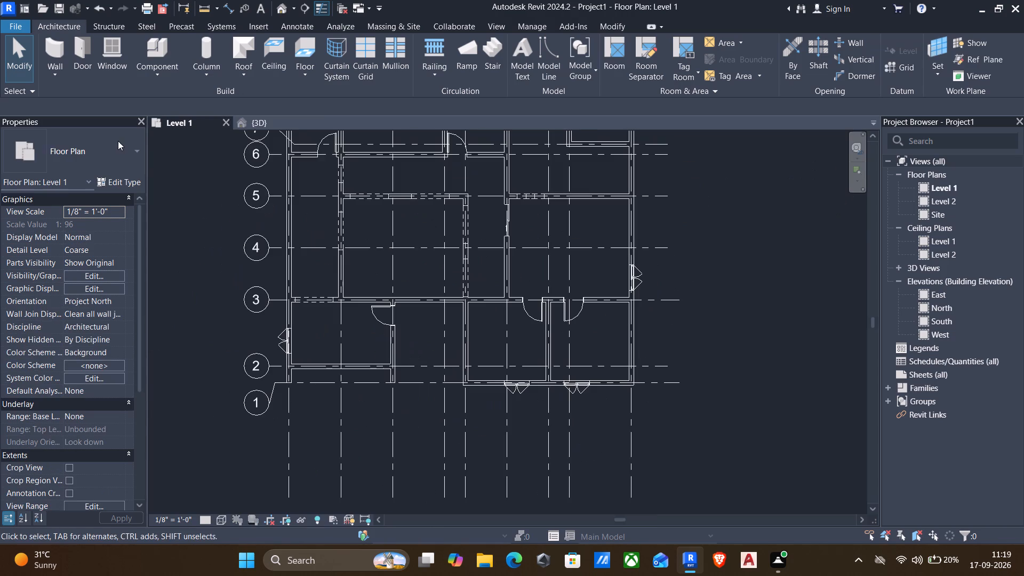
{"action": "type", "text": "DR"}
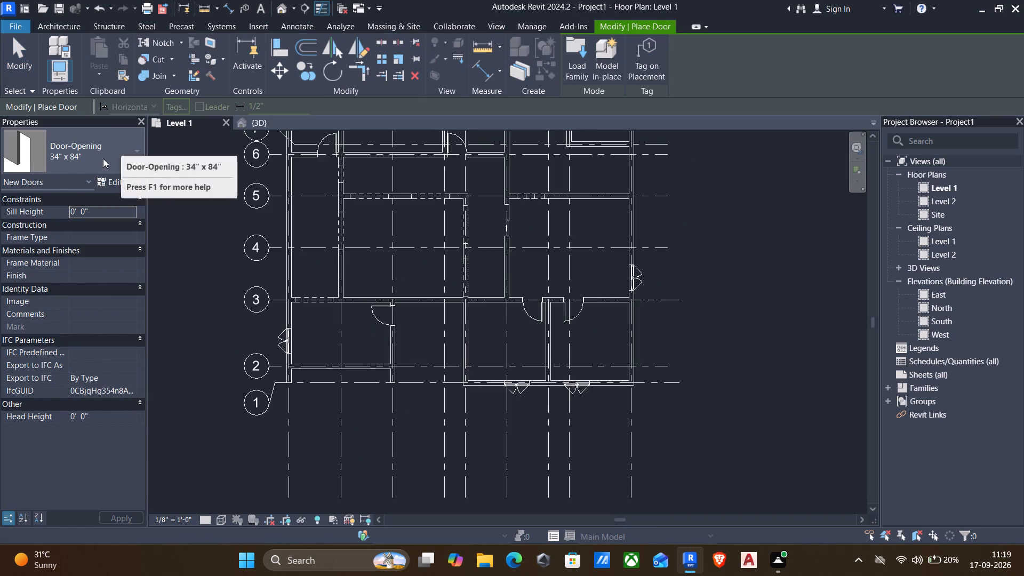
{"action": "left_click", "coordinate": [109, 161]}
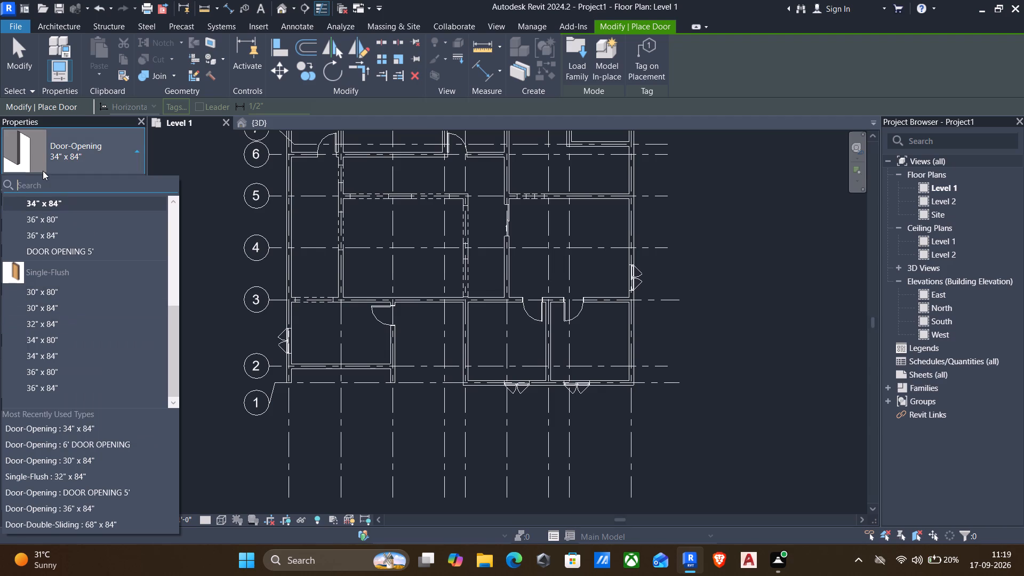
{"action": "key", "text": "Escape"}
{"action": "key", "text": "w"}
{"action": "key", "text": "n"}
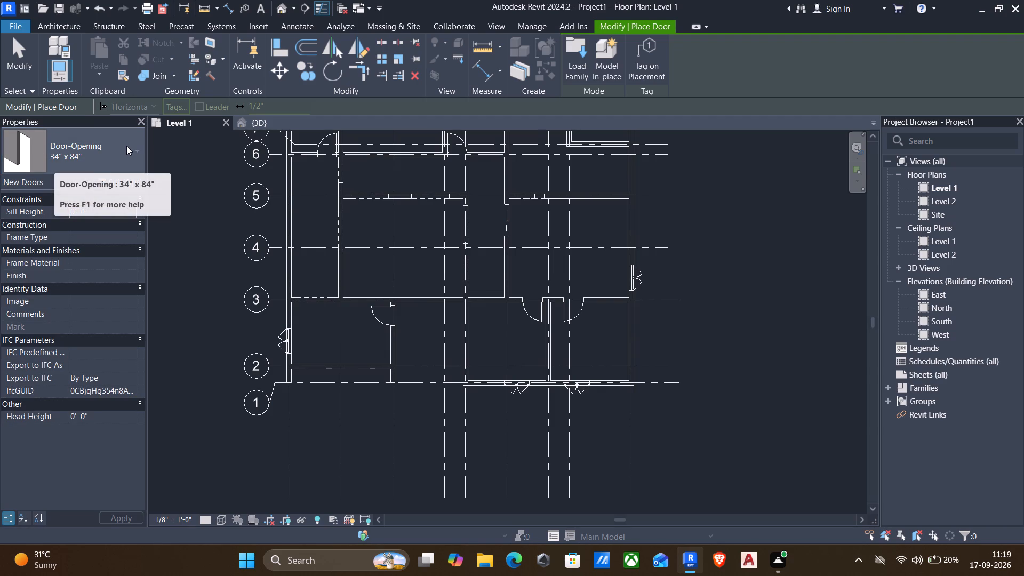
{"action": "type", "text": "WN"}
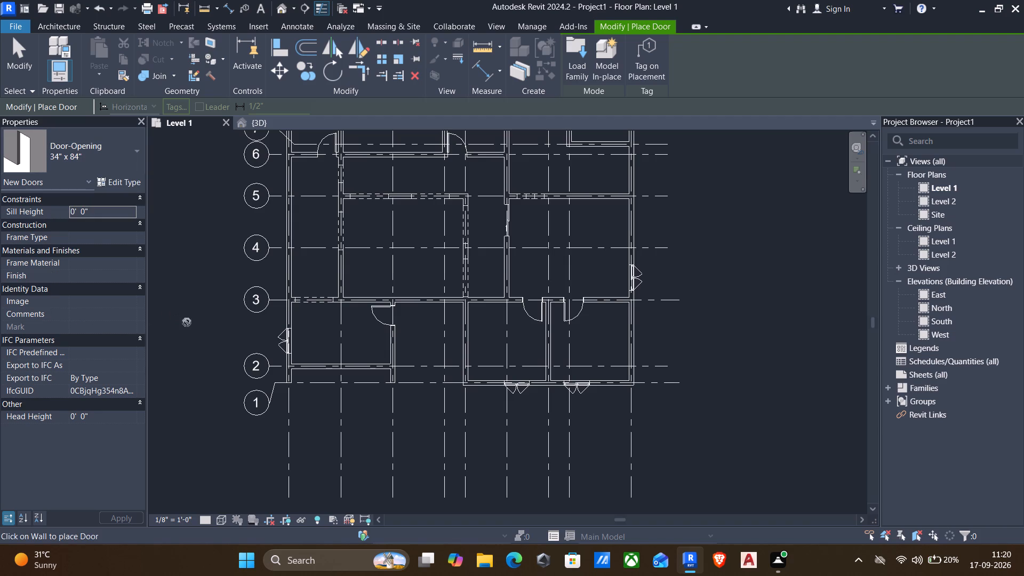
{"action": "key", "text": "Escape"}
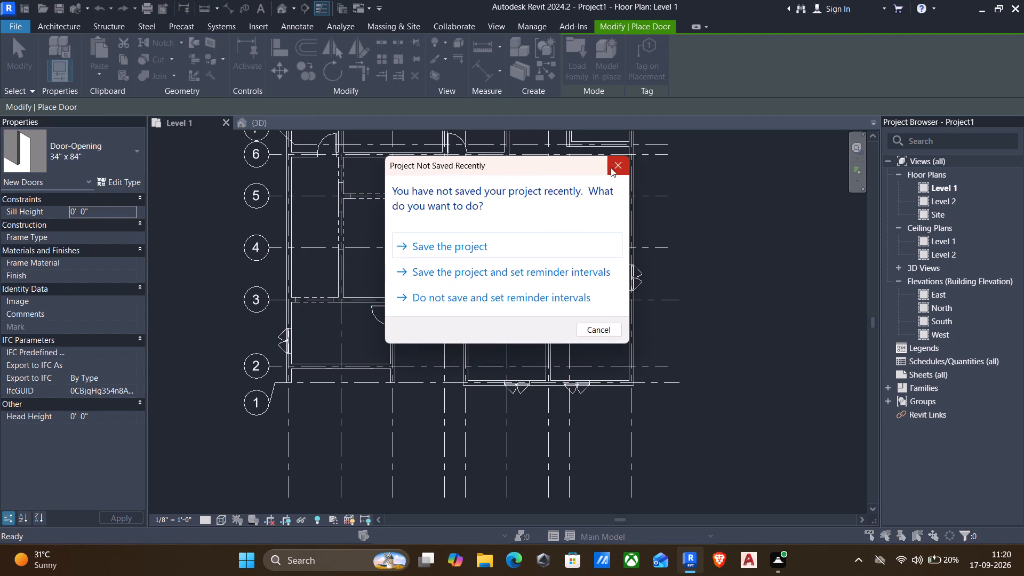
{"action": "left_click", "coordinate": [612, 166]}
Place two Window-Double-Hung 26" x 42" windows in the grid A wall, about 3'-6" from grid 3 toward 4 and 1'-6" from grid 6 toward 7.
{"action": "key", "text": "w"}
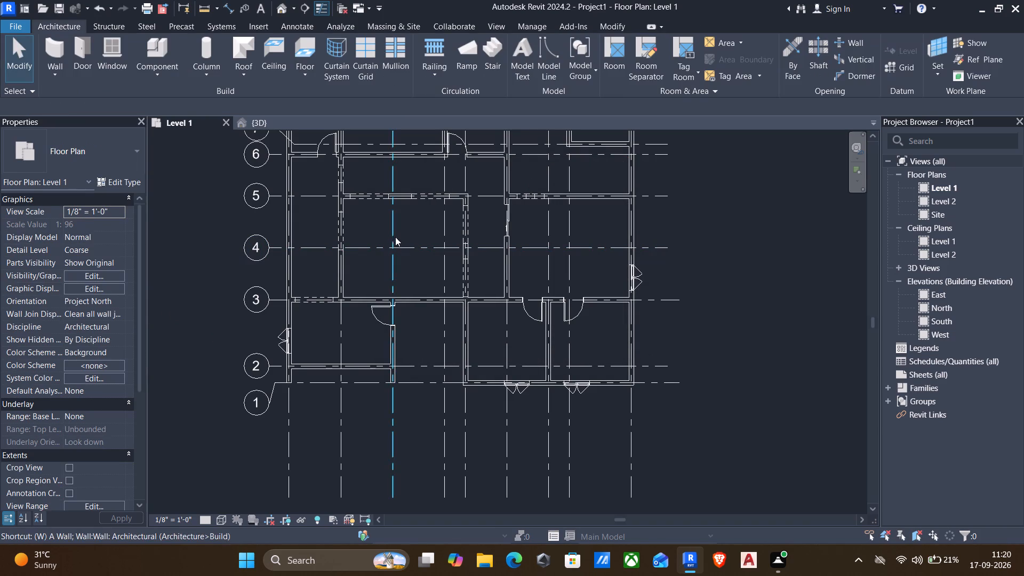
{"action": "key", "text": "n"}
{"action": "left_click", "coordinate": [127, 156]}
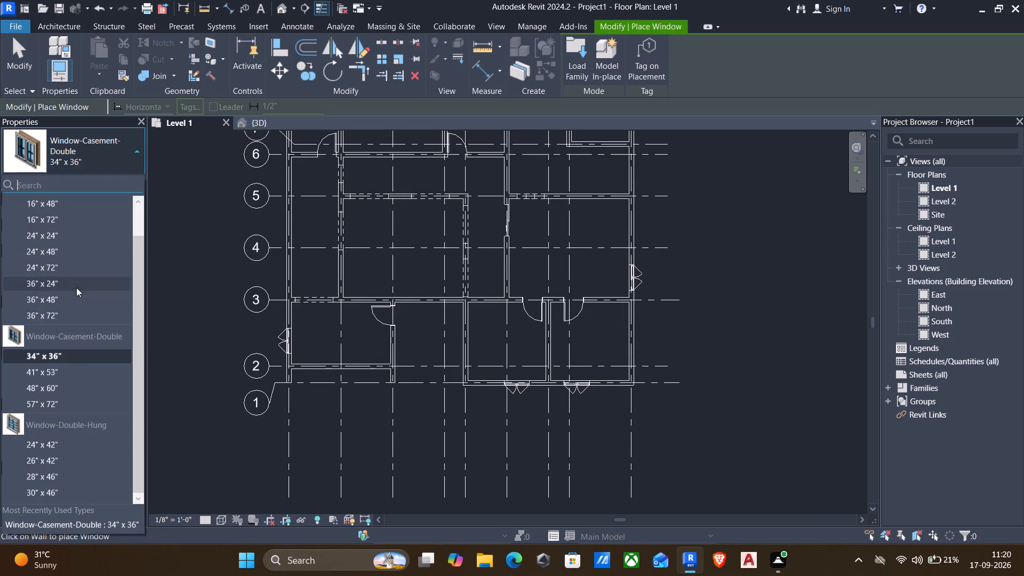
{"action": "scroll", "coordinate": [78, 383], "scroll_direction": "down", "scroll_amount": 2}
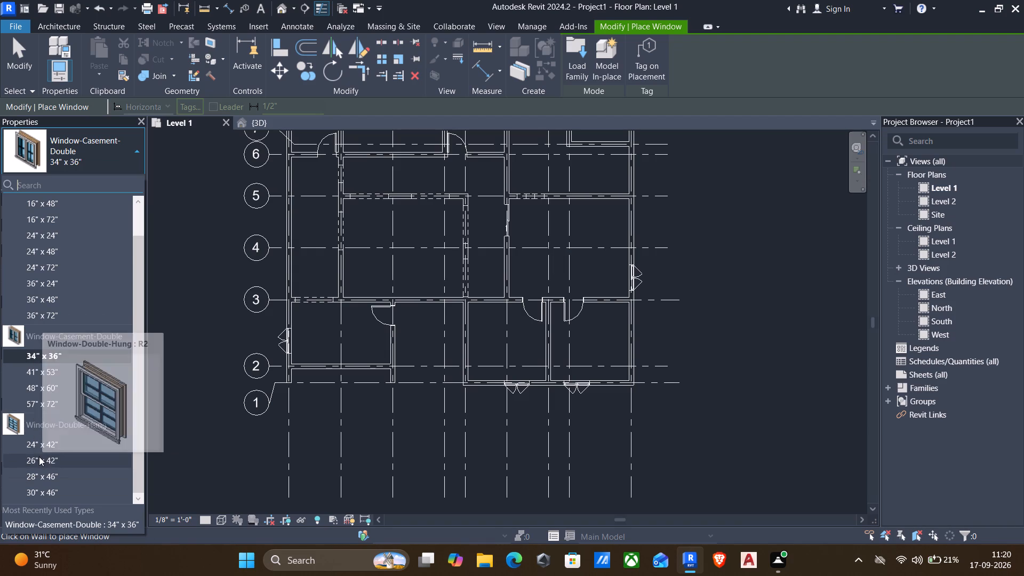
{"action": "left_click", "coordinate": [39, 457]}
{"action": "middle_click_drag", "start_coordinate": [218, 290], "coordinate": [219, 327]}
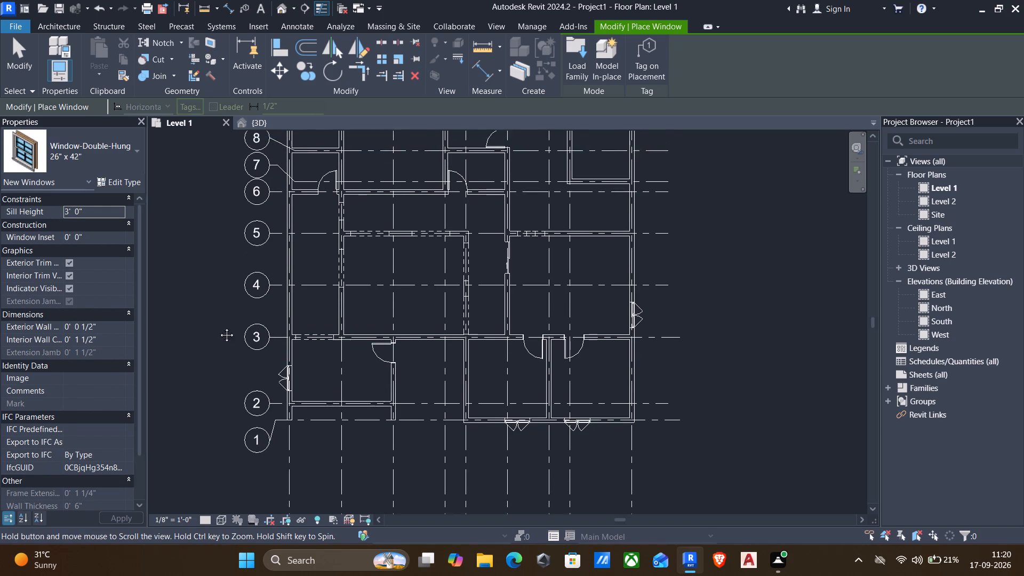
{"action": "middle_click_drag", "start_coordinate": [219, 327], "coordinate": [229, 356]}
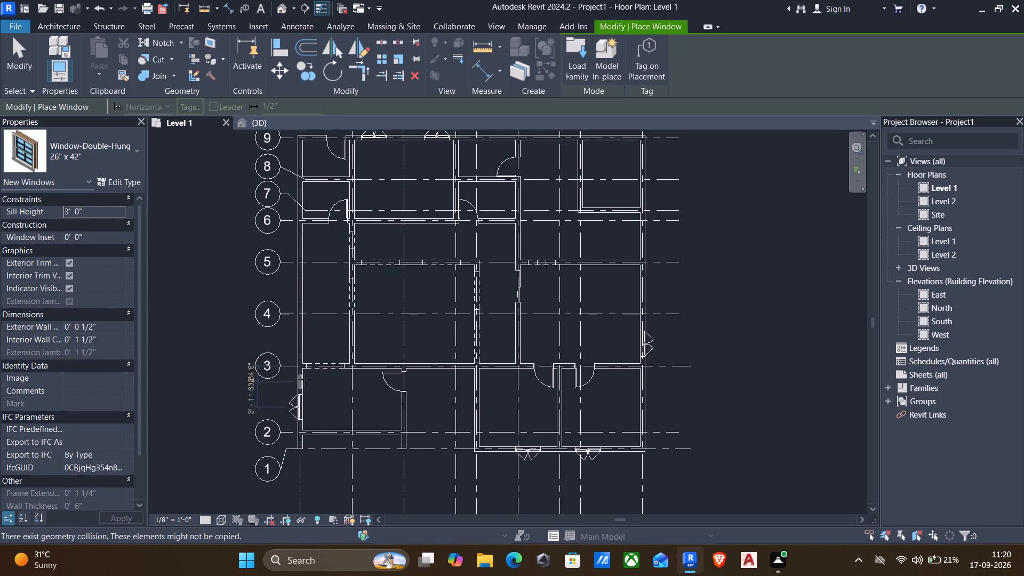
{"action": "left_click", "coordinate": [302, 344]}
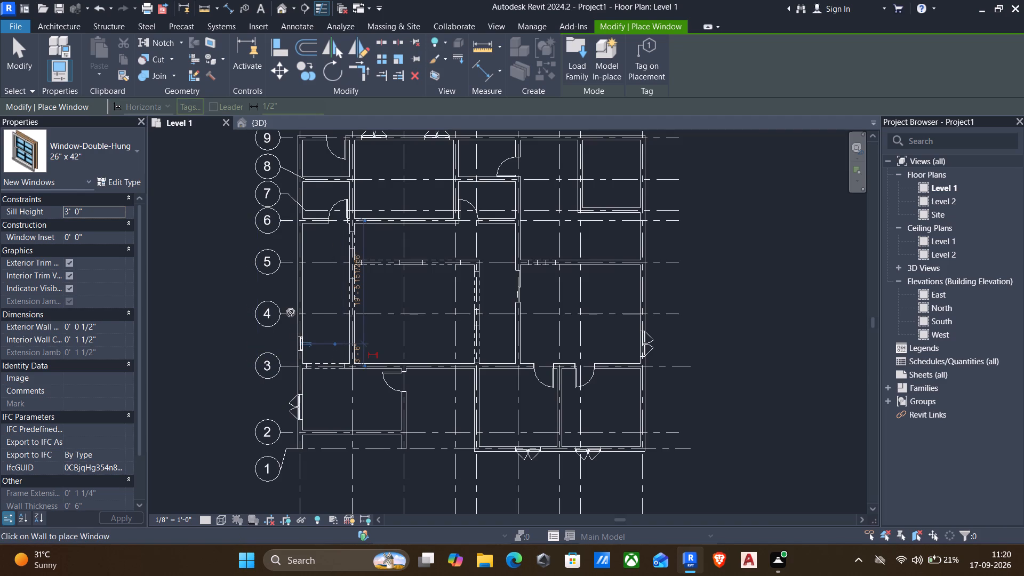
{"action": "middle_click_drag", "start_coordinate": [285, 312], "coordinate": [265, 351]}
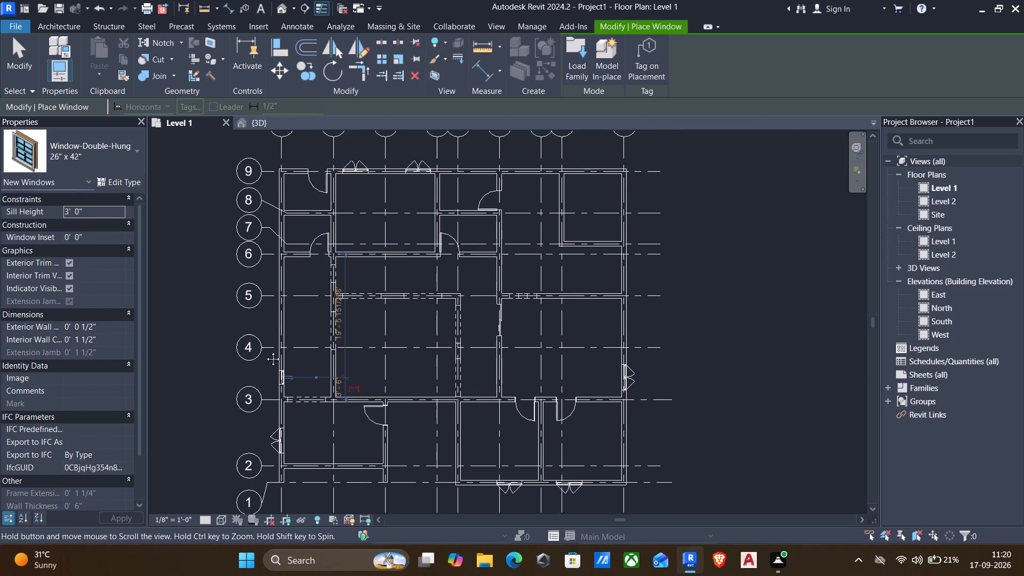
{"action": "middle_click_drag", "start_coordinate": [265, 351], "coordinate": [266, 461]}
{"action": "scroll", "coordinate": [276, 361], "scroll_direction": "up", "scroll_amount": 3}
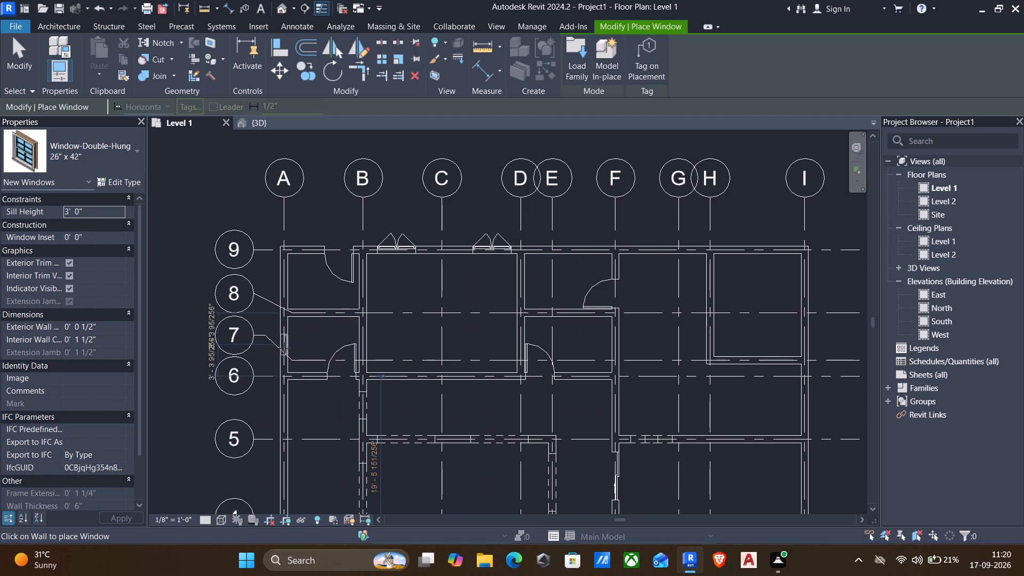
{"action": "left_click", "coordinate": [281, 361]}
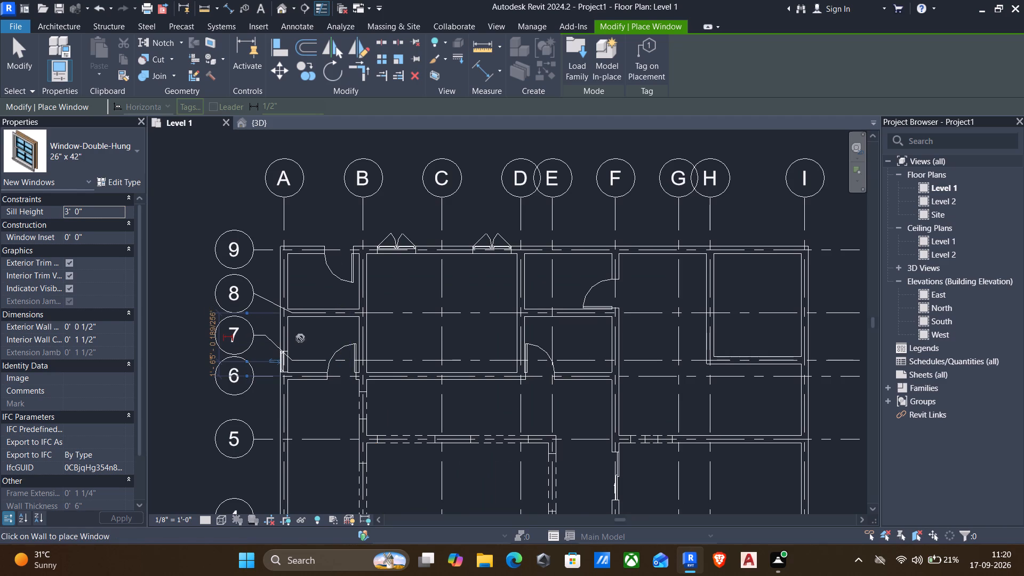
Place two more 26" x 42" double-hung windows in the grid 9 wall, one between grids A and B, the other about 4'-6" from grid H toward F.
{"action": "left_click", "coordinate": [303, 250]}
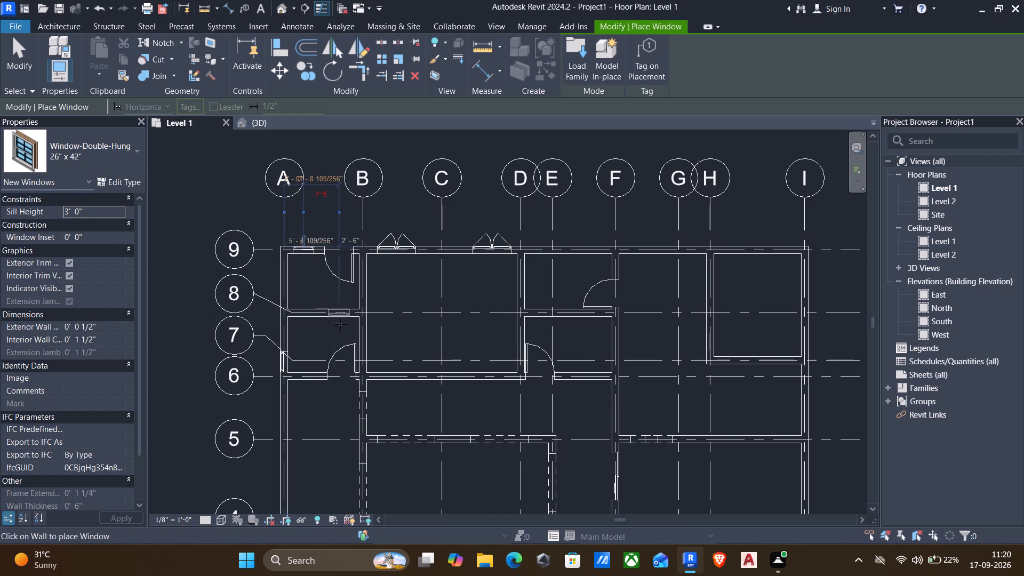
{"action": "scroll", "coordinate": [341, 327], "scroll_direction": "down", "scroll_amount": 1}
{"action": "middle_click_drag", "start_coordinate": [393, 359], "coordinate": [418, 295]}
{"action": "scroll", "coordinate": [434, 290], "scroll_direction": "down", "scroll_amount": 2}
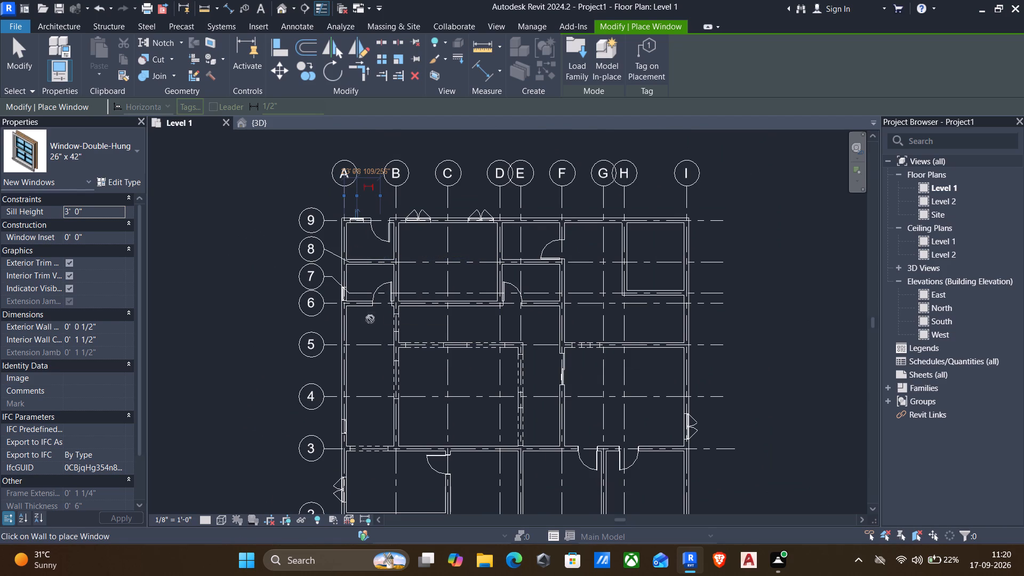
{"action": "scroll", "coordinate": [607, 221], "scroll_direction": "up", "scroll_amount": 2}
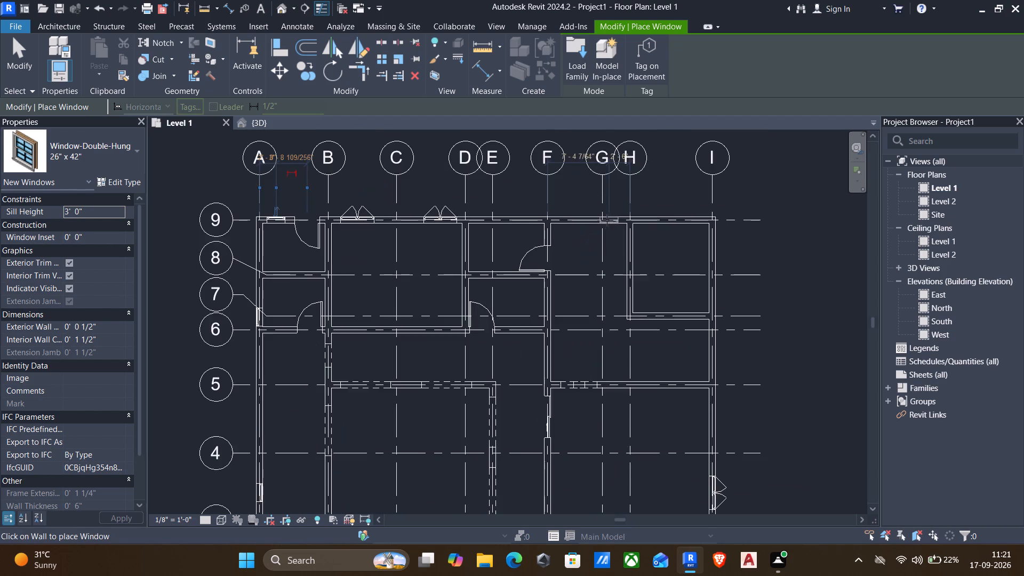
{"action": "scroll", "coordinate": [602, 221], "scroll_direction": "up", "scroll_amount": 2}
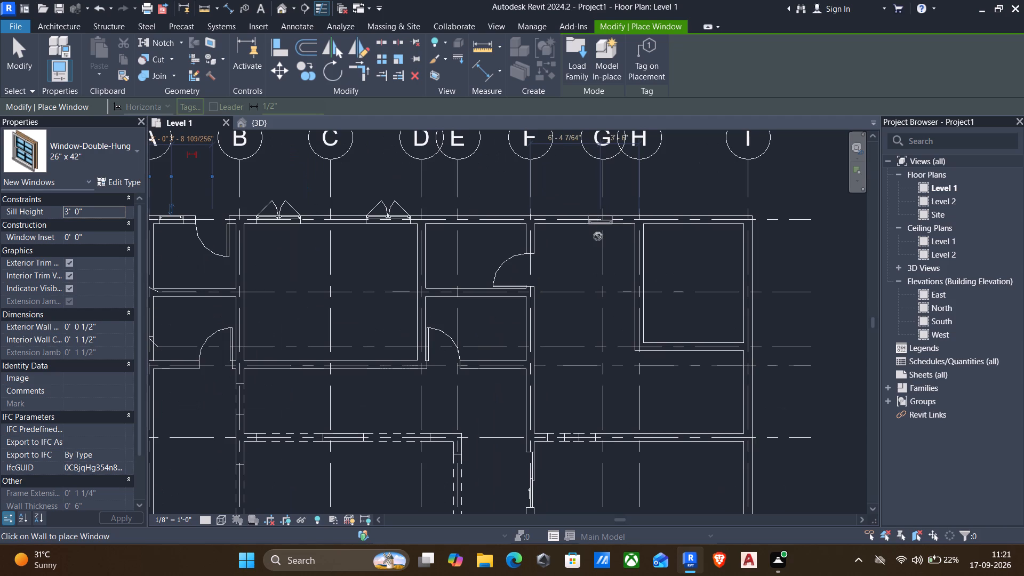
{"action": "scroll", "coordinate": [598, 237], "scroll_direction": "up", "scroll_amount": 2}
{"action": "left_click", "coordinate": [587, 221]}
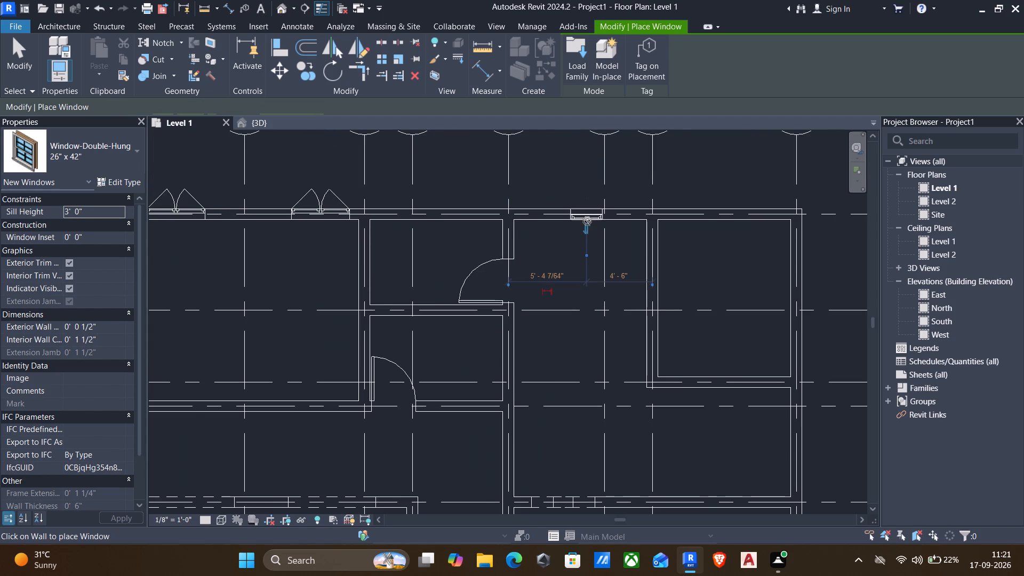
{"action": "key", "text": "Escape"}
{"action": "key", "text": "Escape"}
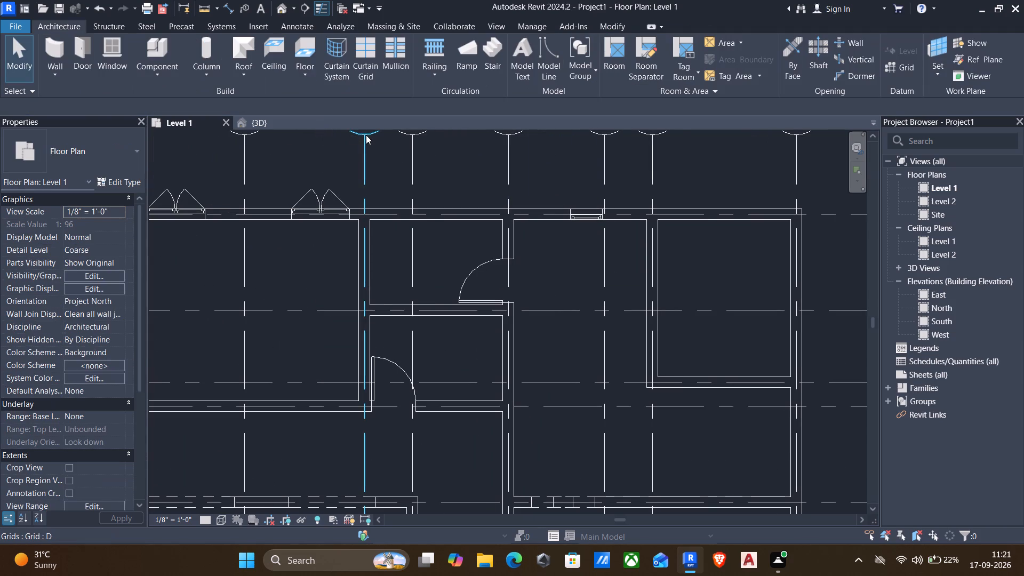
Examine the placed double-hung and casement windows from several sides in the default 3D view, and return to the Level 1 plan.
{"action": "left_click", "coordinate": [264, 113]}
{"action": "left_click", "coordinate": [273, 126]}
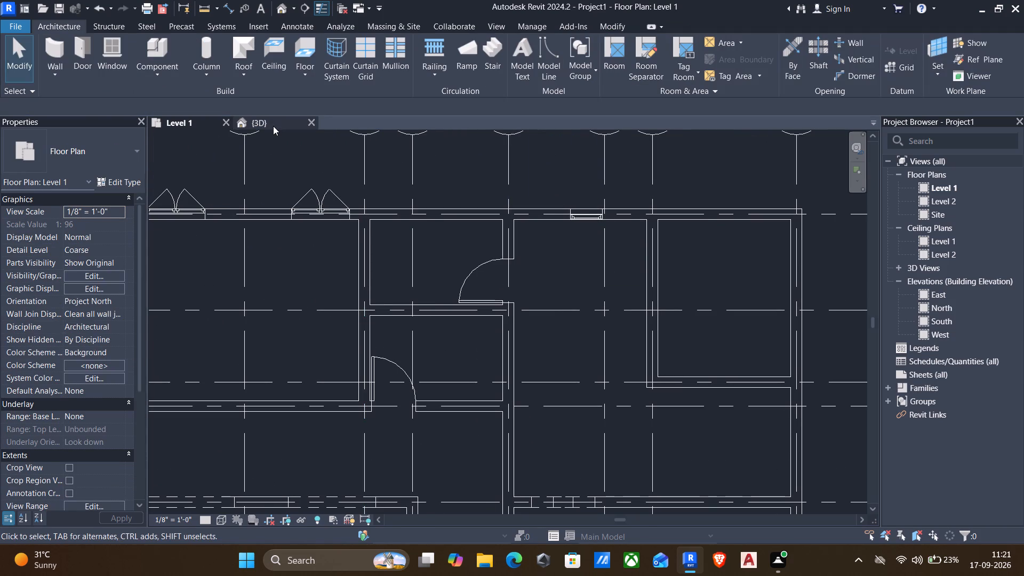
{"action": "scroll", "coordinate": [381, 234], "scroll_direction": "down", "scroll_amount": 1}
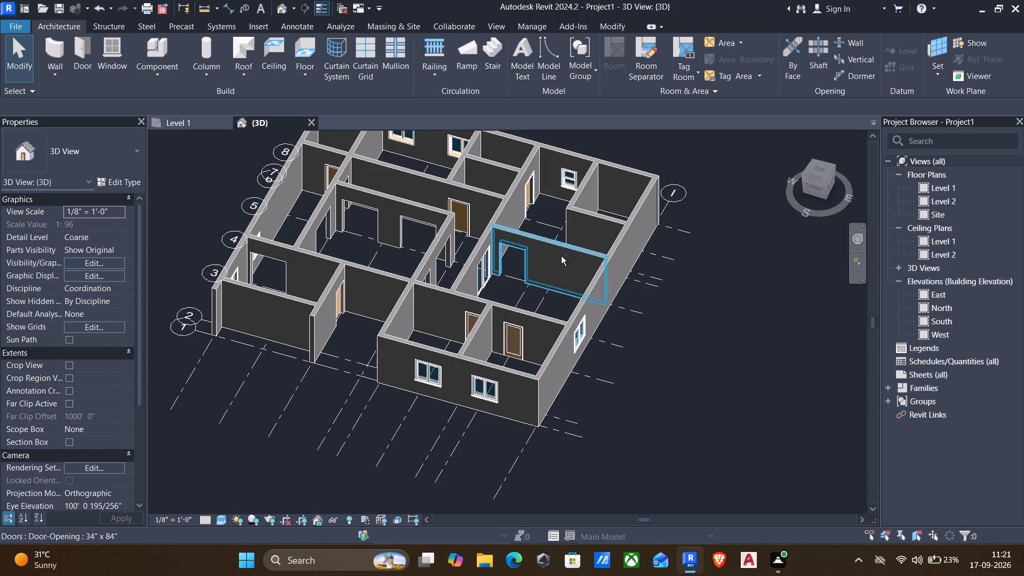
{"action": "middle_click_drag", "start_coordinate": [561, 256], "coordinate": [307, 217], "text": "shift"}
{"action": "scroll", "coordinate": [557, 256], "scroll_direction": "down", "scroll_amount": 1, "text": "shift"}
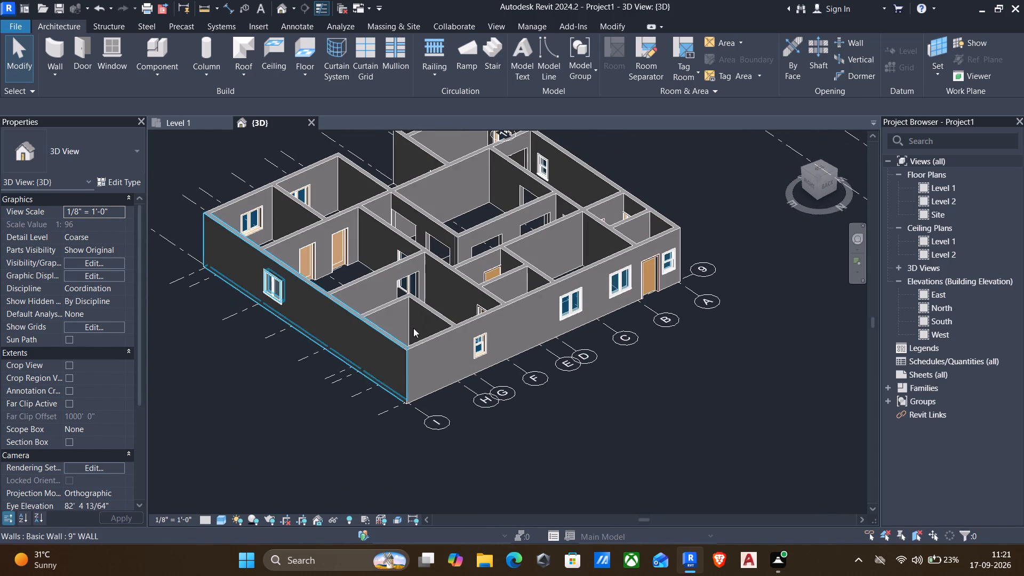
{"action": "scroll", "coordinate": [521, 339], "scroll_direction": "up", "scroll_amount": 7}
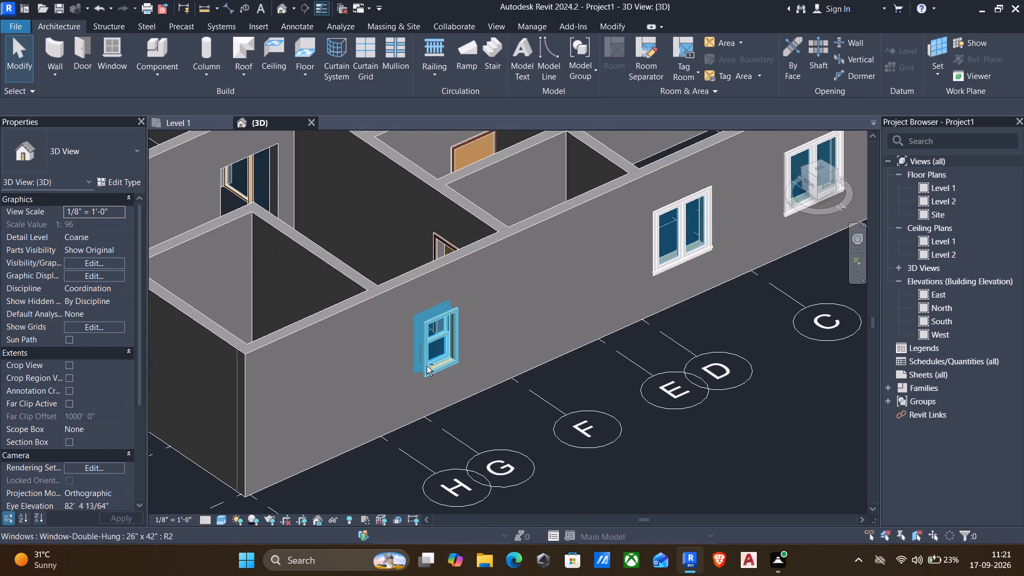
{"action": "scroll", "coordinate": [425, 367], "scroll_direction": "down", "scroll_amount": 2}
{"action": "middle_click_drag", "start_coordinate": [446, 366], "coordinate": [372, 299], "text": "shift"}
{"action": "middle_click", "coordinate": [406, 290], "text": "shift"}
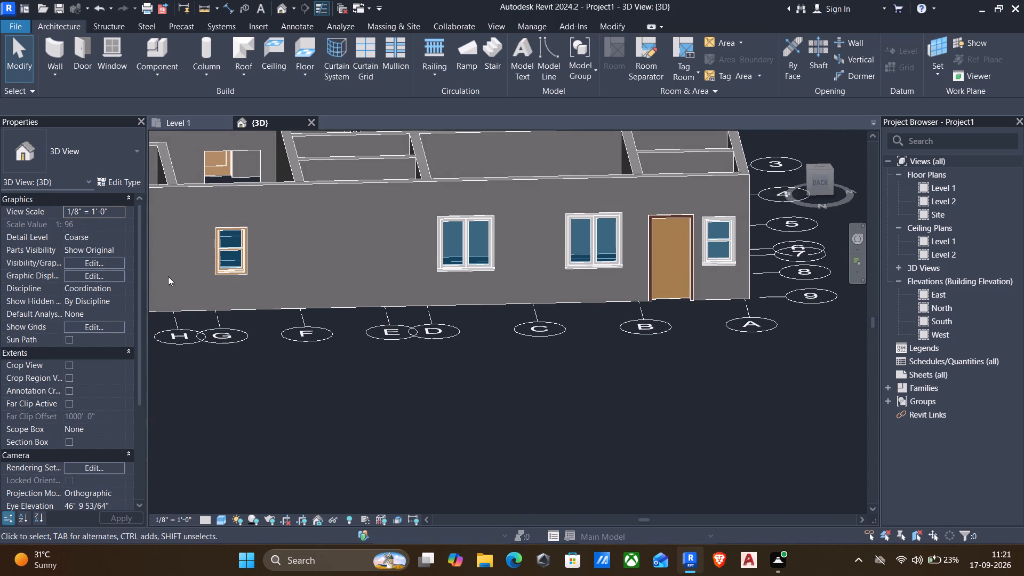
{"action": "scroll", "coordinate": [166, 276], "scroll_direction": "up", "scroll_amount": 2}
{"action": "scroll", "coordinate": [241, 269], "scroll_direction": "up", "scroll_amount": 4}
{"action": "scroll", "coordinate": [257, 353], "scroll_direction": "down", "scroll_amount": 7}
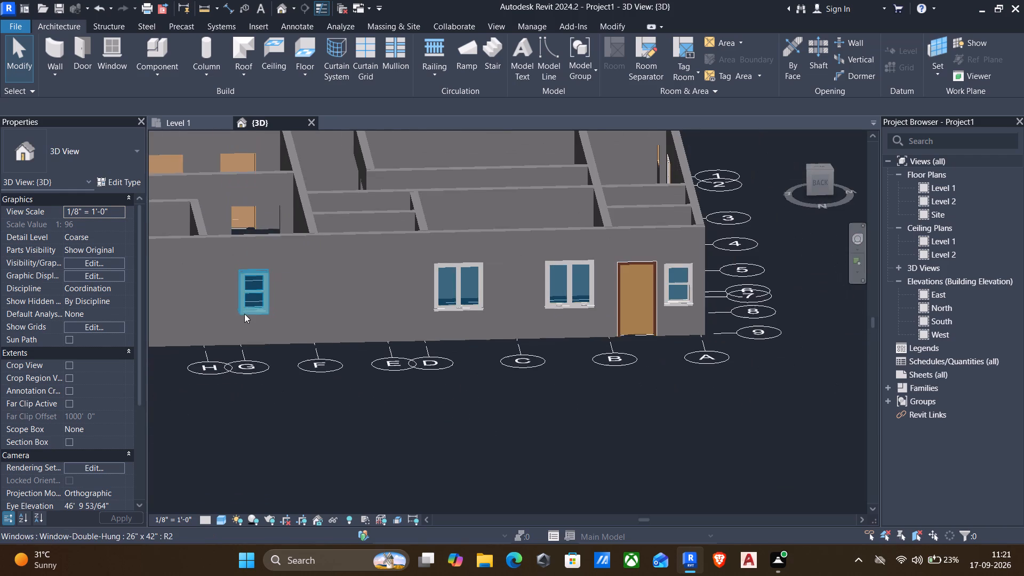
{"action": "middle_click_drag", "start_coordinate": [250, 306], "coordinate": [634, 374], "text": "shift"}
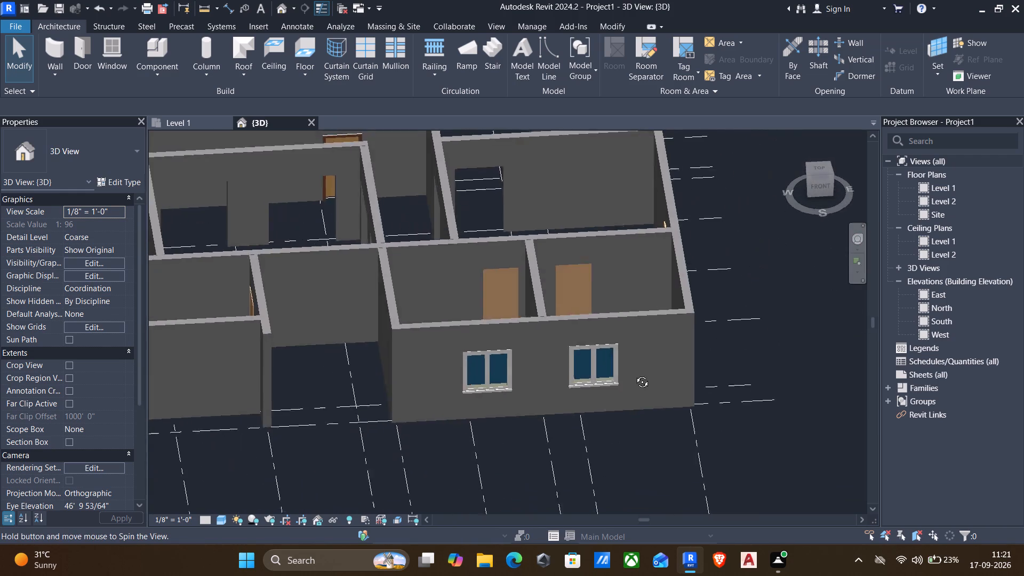
{"action": "middle_click_drag", "start_coordinate": [634, 374], "coordinate": [617, 374], "text": "shift"}
{"action": "scroll", "coordinate": [606, 380], "scroll_direction": "down", "scroll_amount": 2}
{"action": "middle_click_drag", "start_coordinate": [540, 410], "coordinate": [523, 381]}
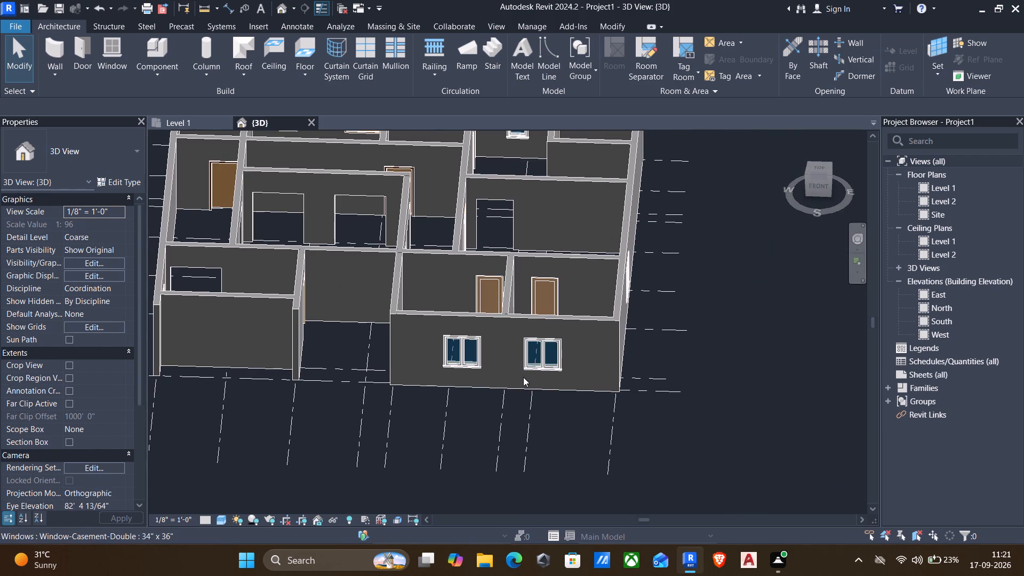
{"action": "scroll", "coordinate": [523, 377], "scroll_direction": "down", "scroll_amount": 2}
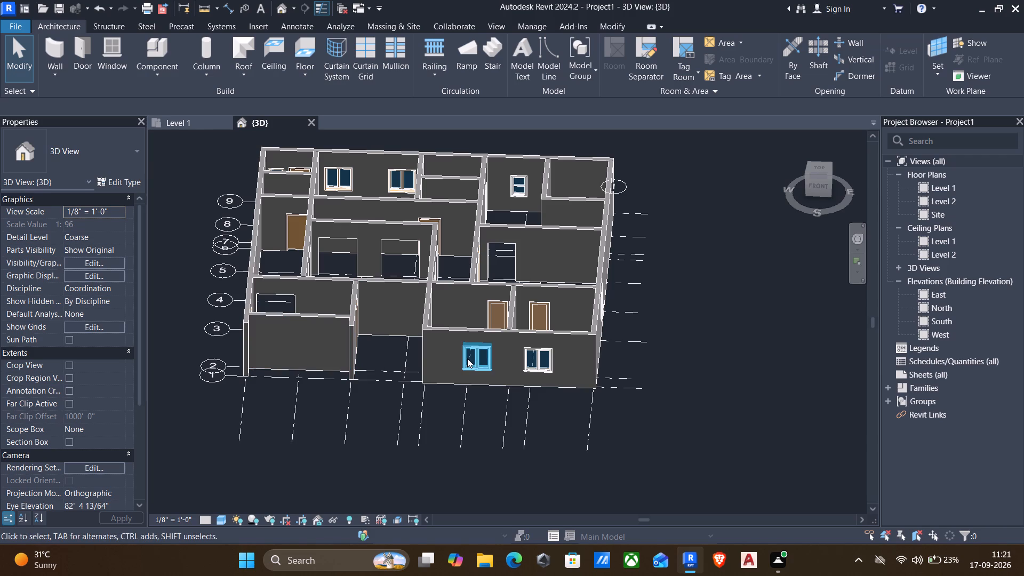
{"action": "left_click", "coordinate": [190, 125]}
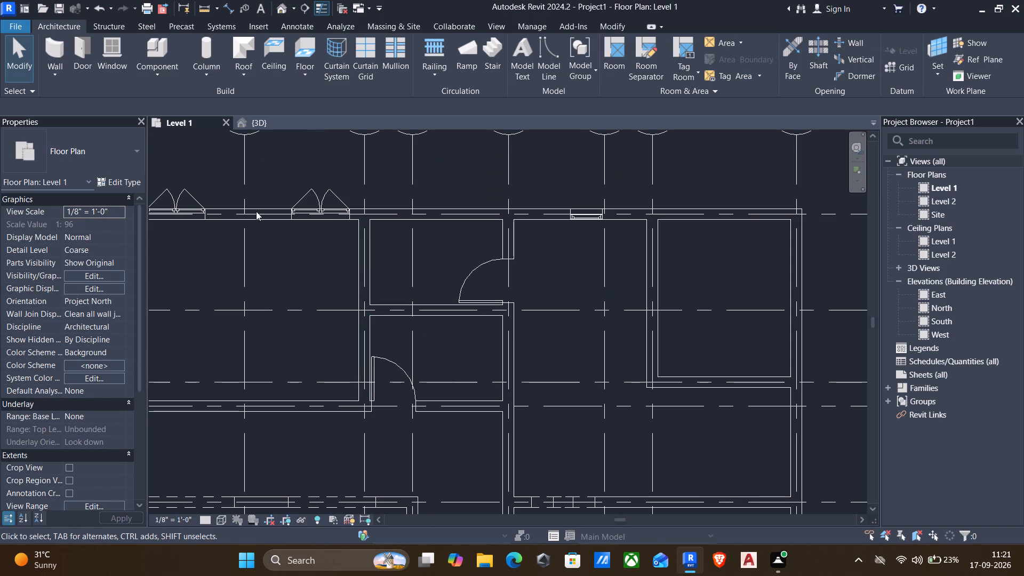
Draw a Storefront curtain wall about 9'-6" long within the grid 2 wall between grids A and C, starting about 3'-6" from grid A.
{"action": "left_click", "coordinate": [48, 74]}
{"action": "left_click", "coordinate": [86, 105]}
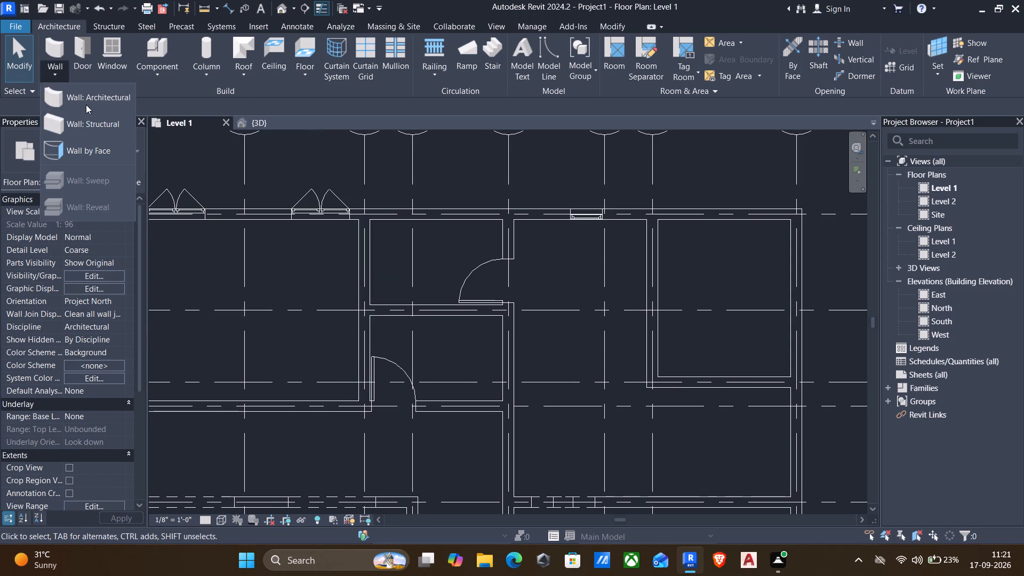
{"action": "left_click", "coordinate": [97, 159]}
{"action": "scroll", "coordinate": [96, 346], "scroll_direction": "down", "scroll_amount": 3}
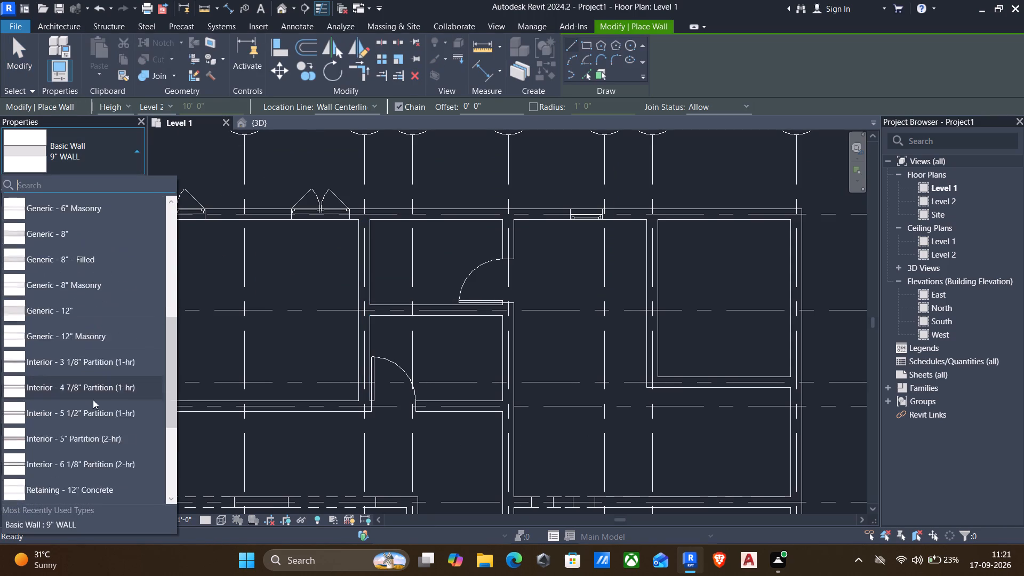
{"action": "scroll", "coordinate": [93, 399], "scroll_direction": "down", "scroll_amount": 6}
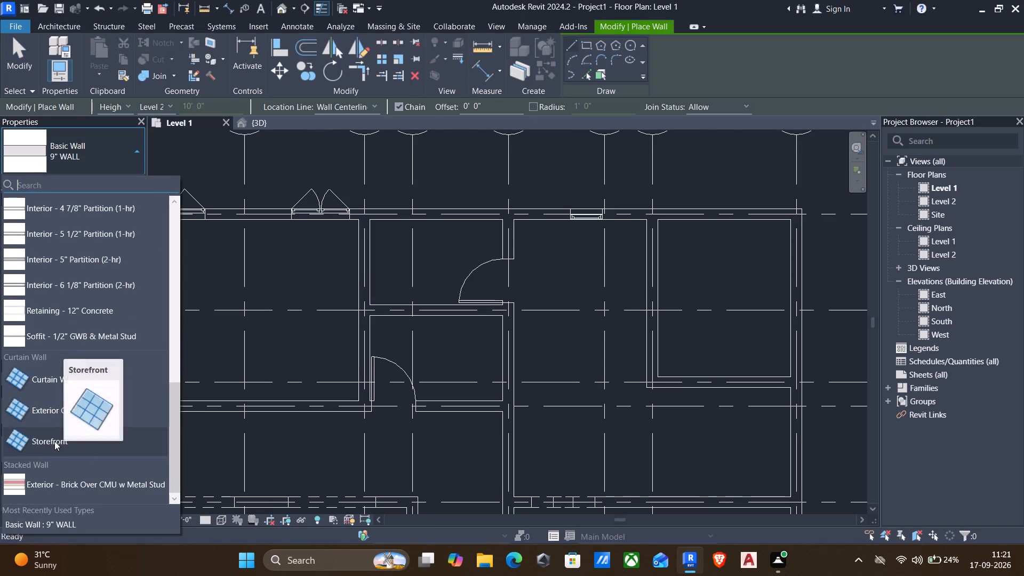
{"action": "left_click", "coordinate": [54, 441]}
{"action": "scroll", "coordinate": [148, 458], "scroll_direction": "down", "scroll_amount": 2}
{"action": "middle_click_drag", "start_coordinate": [332, 323], "coordinate": [339, 313]}
{"action": "scroll", "coordinate": [339, 388], "scroll_direction": "down", "scroll_amount": 1}
{"action": "middle_click_drag", "start_coordinate": [331, 411], "coordinate": [409, 362]}
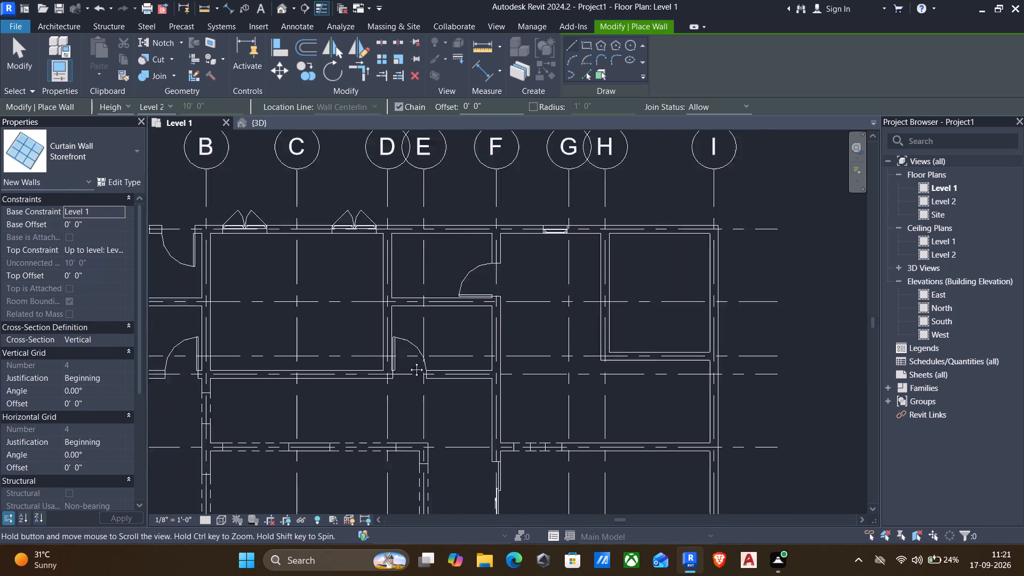
{"action": "middle_click_drag", "start_coordinate": [409, 362], "coordinate": [501, 318]}
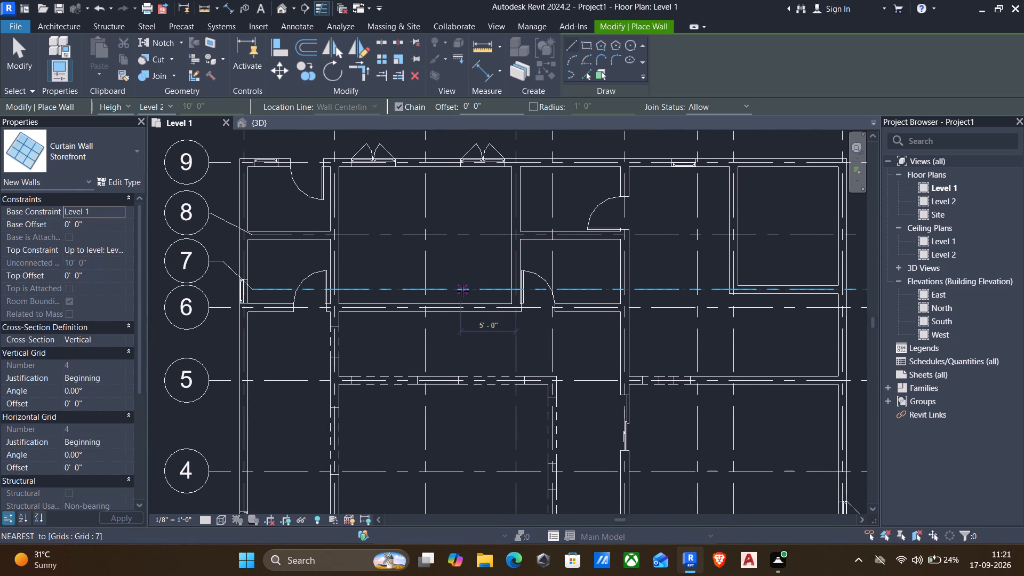
{"action": "middle_click_drag", "start_coordinate": [298, 330], "coordinate": [355, 156]}
{"action": "middle_click_drag", "start_coordinate": [377, 464], "coordinate": [353, 310]}
{"action": "scroll", "coordinate": [324, 356], "scroll_direction": "up", "scroll_amount": 2}
{"action": "left_click", "coordinate": [315, 345]}
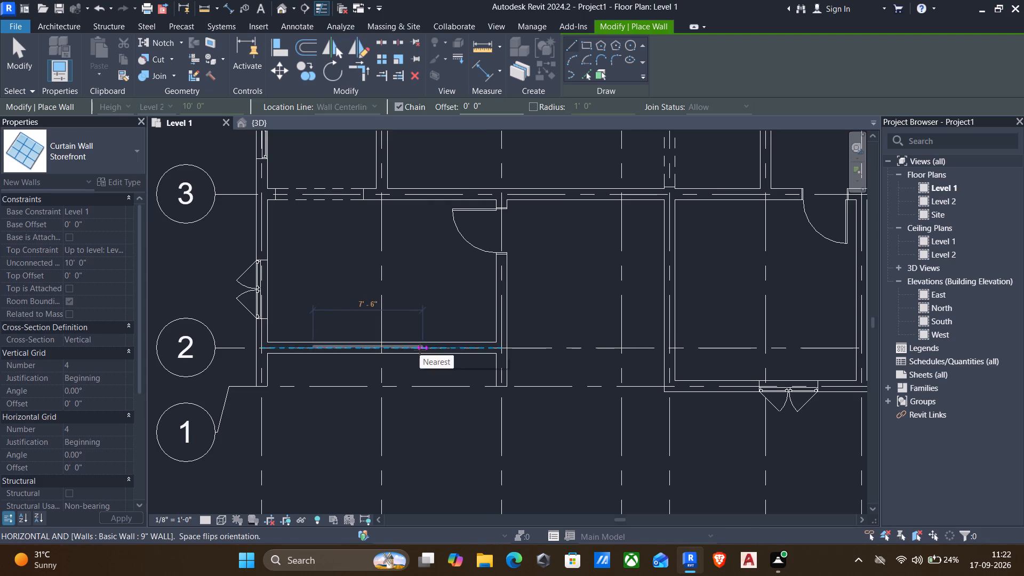
{"action": "left_click", "coordinate": [452, 347]}
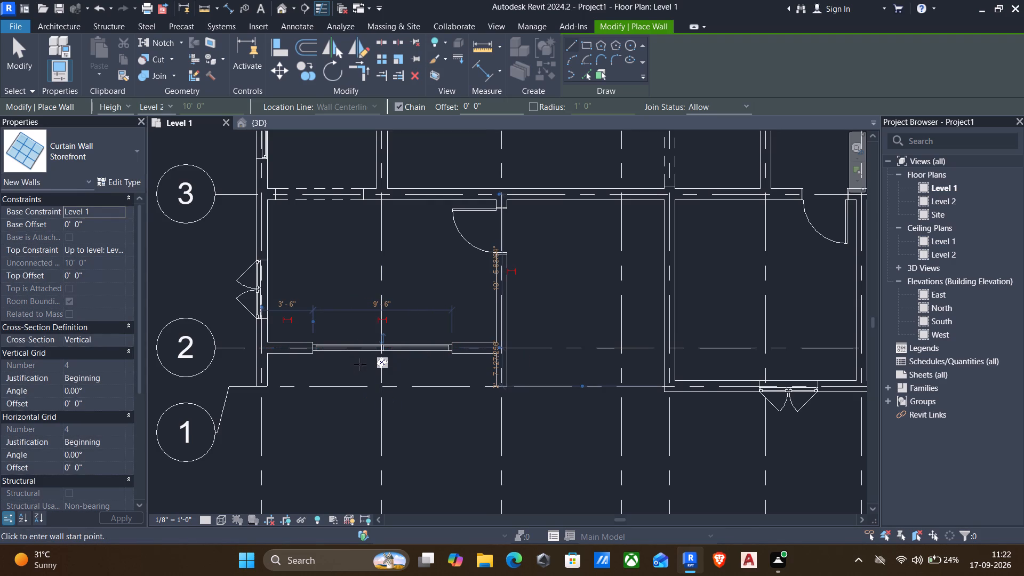
{"action": "key", "text": "Escape"}
{"action": "key", "text": "Escape"}
Stretch the storefront's end nearest grid A outward to make the curtain wall about 10'-0" long.
{"action": "scroll", "coordinate": [312, 363], "scroll_direction": "up", "scroll_amount": 3}
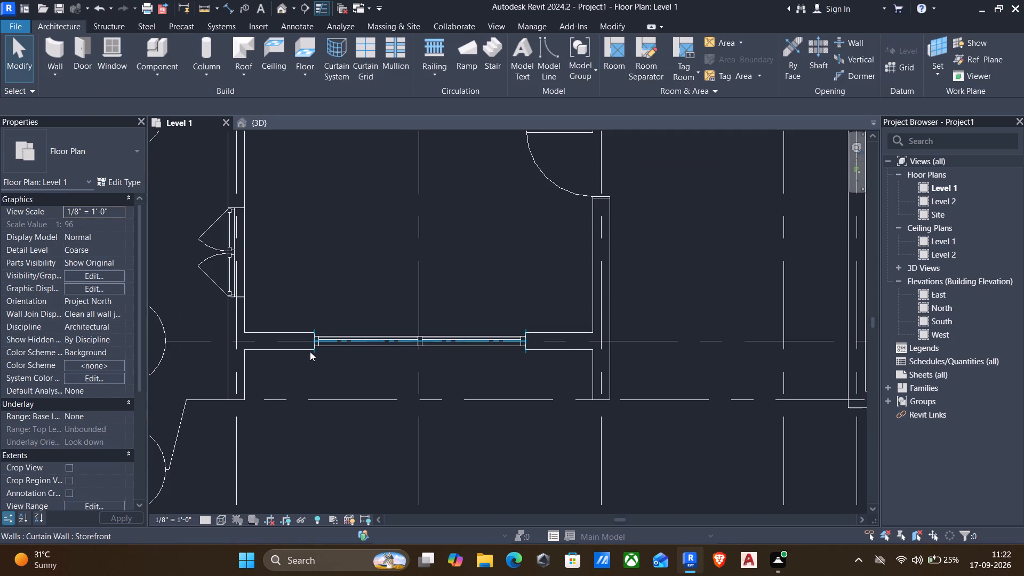
{"action": "left_click", "coordinate": [314, 345]}
{"action": "left_click_drag", "start_coordinate": [314, 342], "coordinate": [307, 347]}
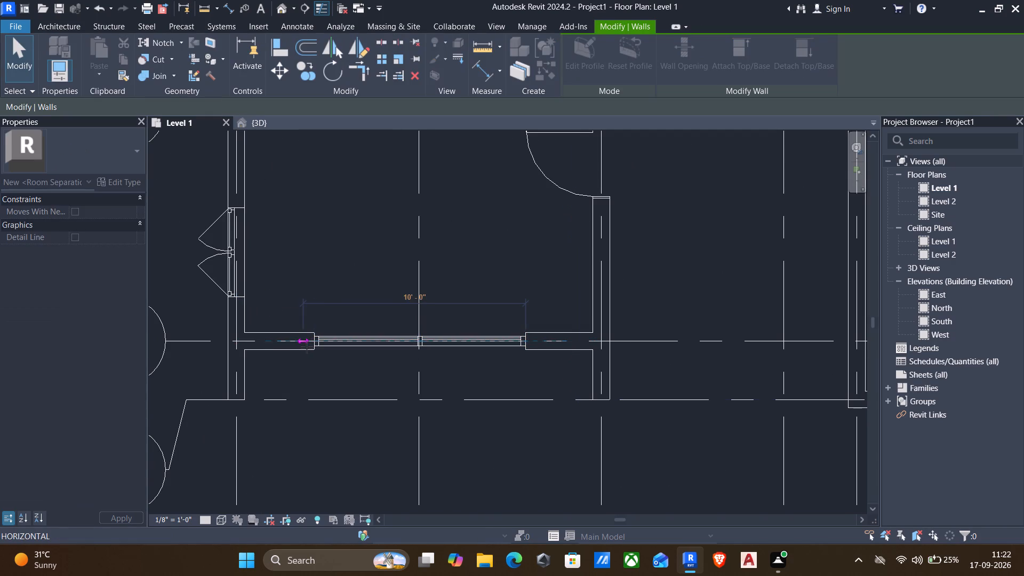
{"action": "left_click_drag", "start_coordinate": [307, 347], "coordinate": [307, 348]}
{"action": "scroll", "coordinate": [338, 372], "scroll_direction": "down", "scroll_amount": 4}
{"action": "key", "text": "Escape"}
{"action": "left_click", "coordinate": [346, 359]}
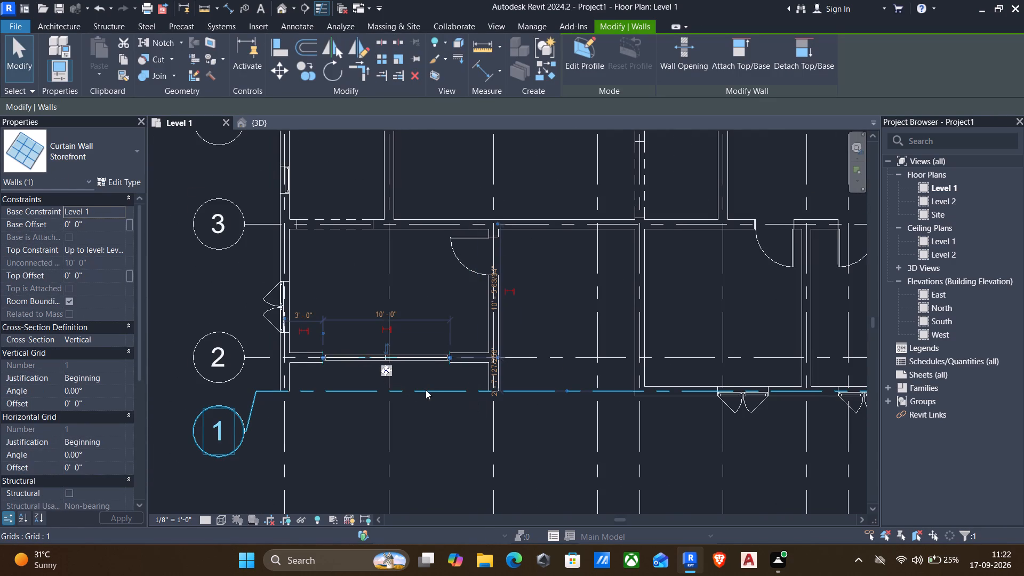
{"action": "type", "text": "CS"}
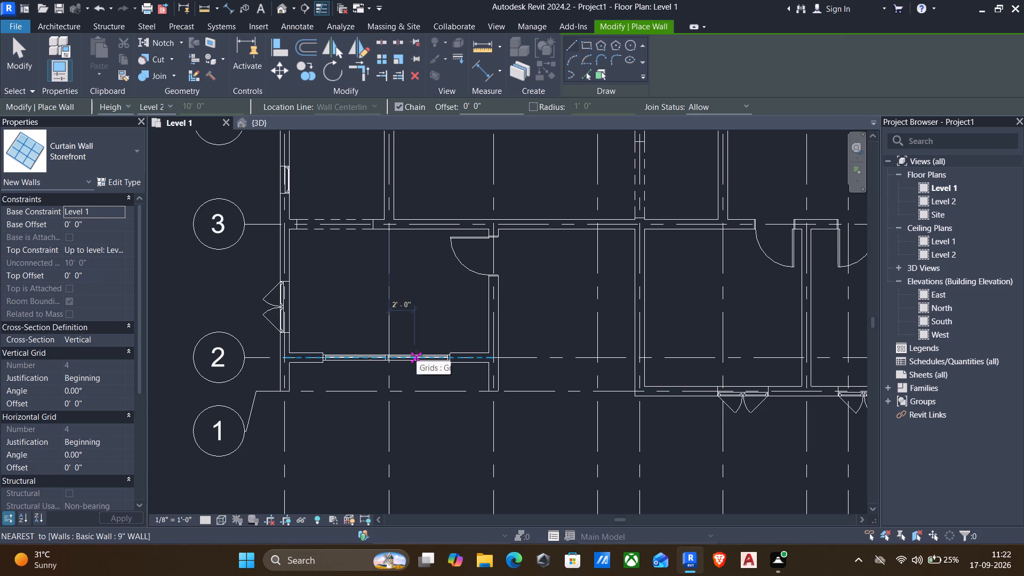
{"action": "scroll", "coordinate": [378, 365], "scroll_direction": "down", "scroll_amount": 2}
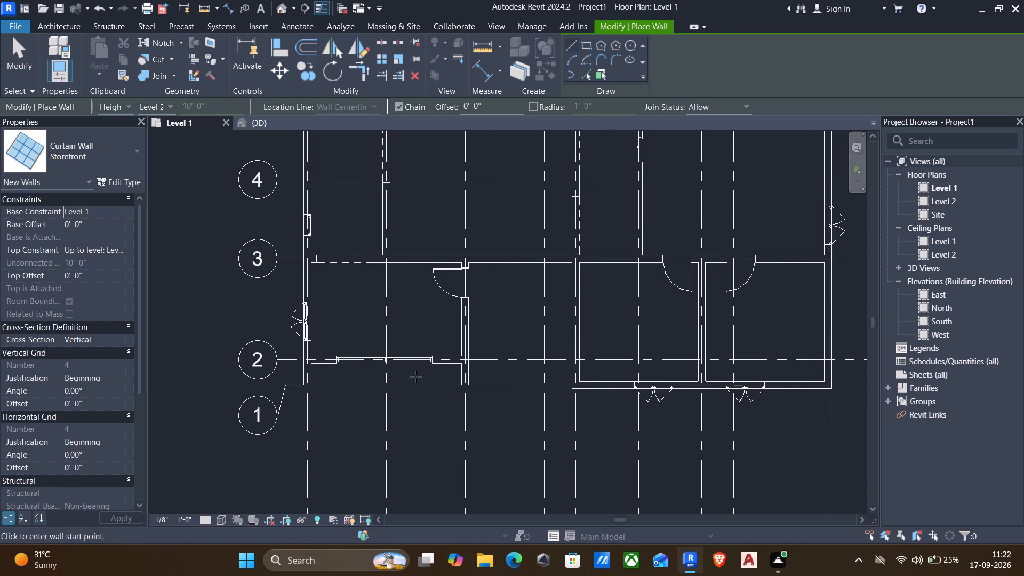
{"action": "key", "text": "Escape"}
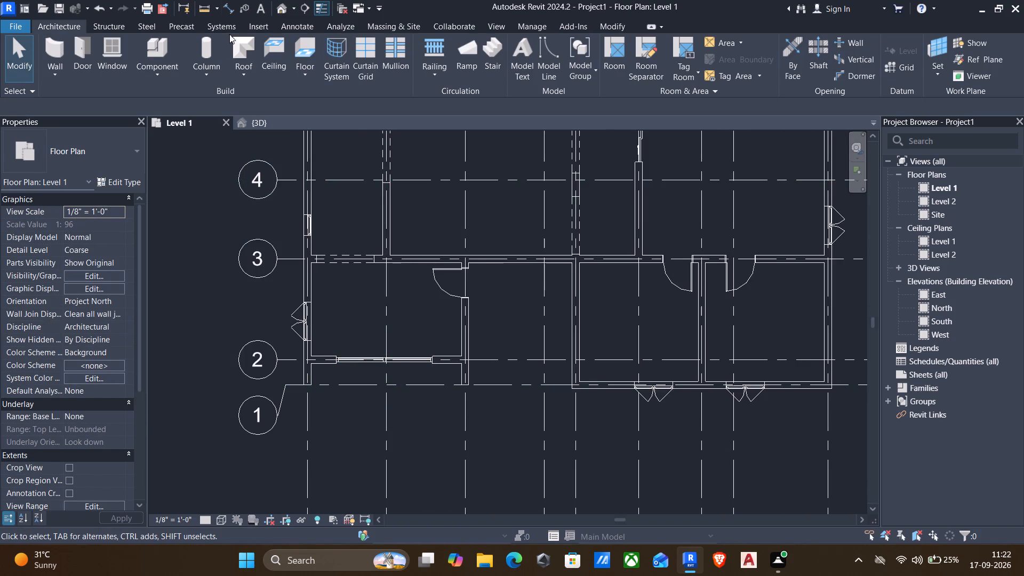
In the 3D view, set the Storefront curtain wall type's vertical grid spacing to 2' 6".
{"action": "left_click", "coordinate": [268, 122]}
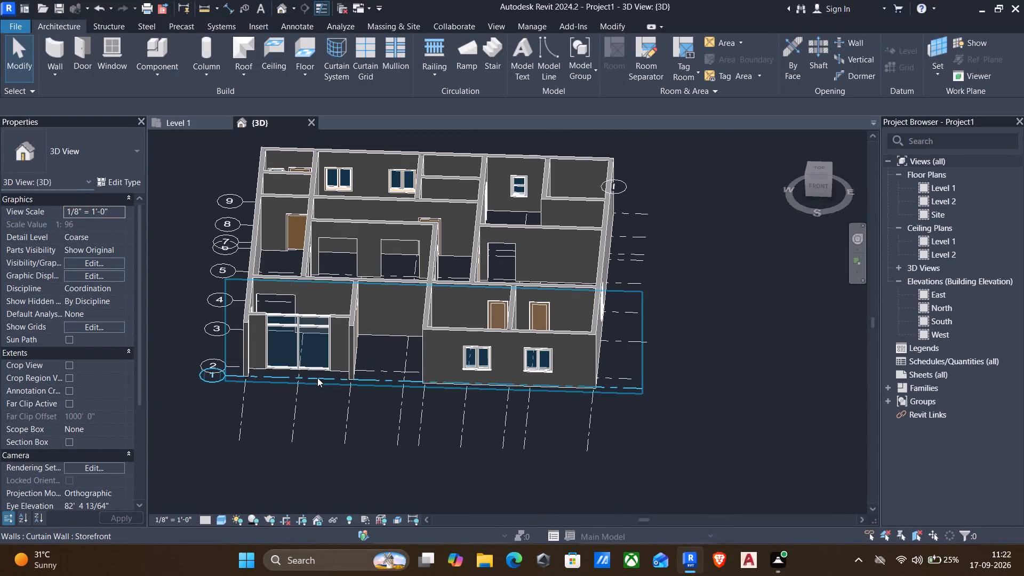
{"action": "scroll", "coordinate": [306, 349], "scroll_direction": "up", "scroll_amount": 1}
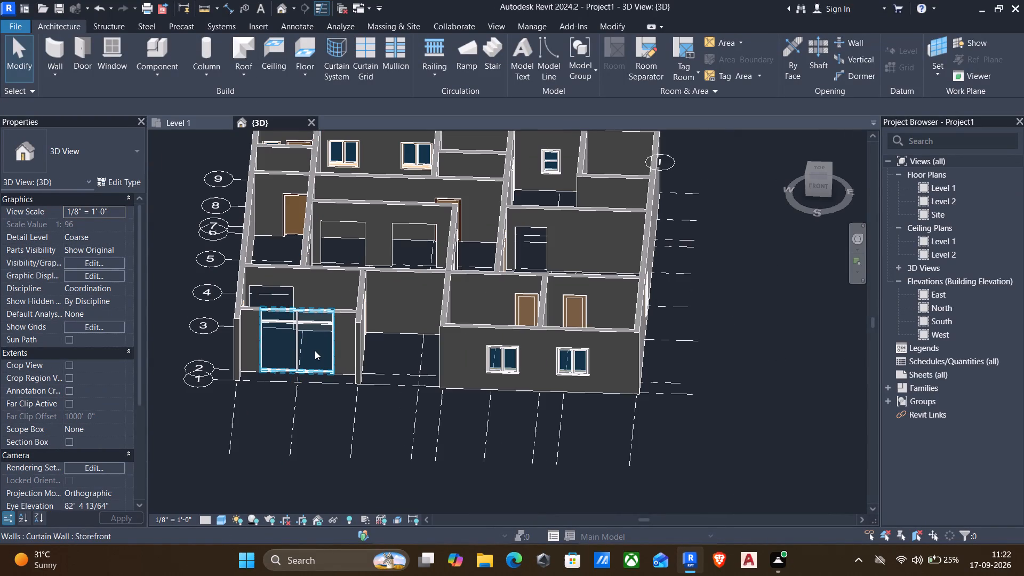
{"action": "scroll", "coordinate": [315, 354], "scroll_direction": "down", "scroll_amount": 2}
{"action": "key", "text": "Escape"}
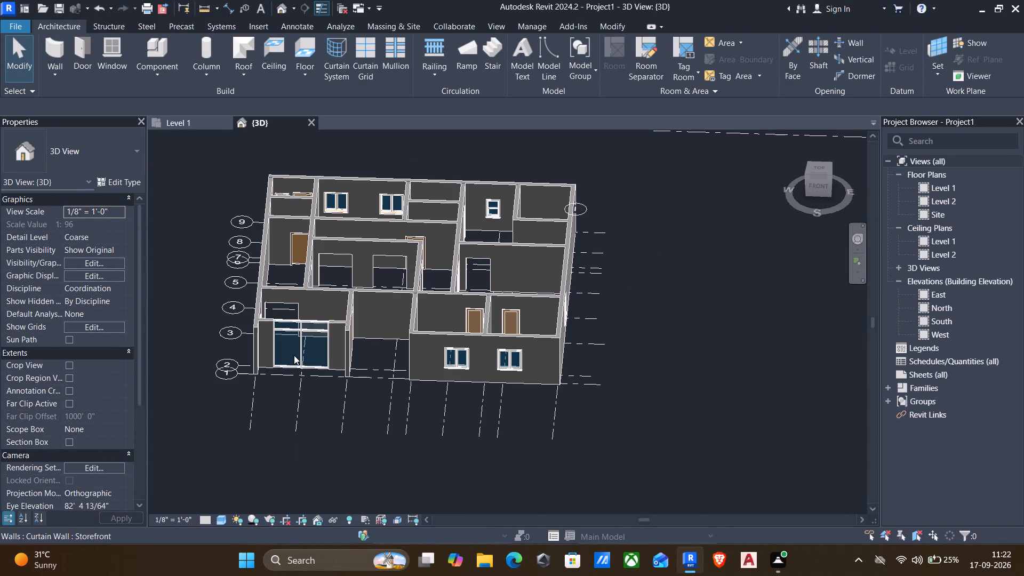
{"action": "left_click", "coordinate": [299, 353]}
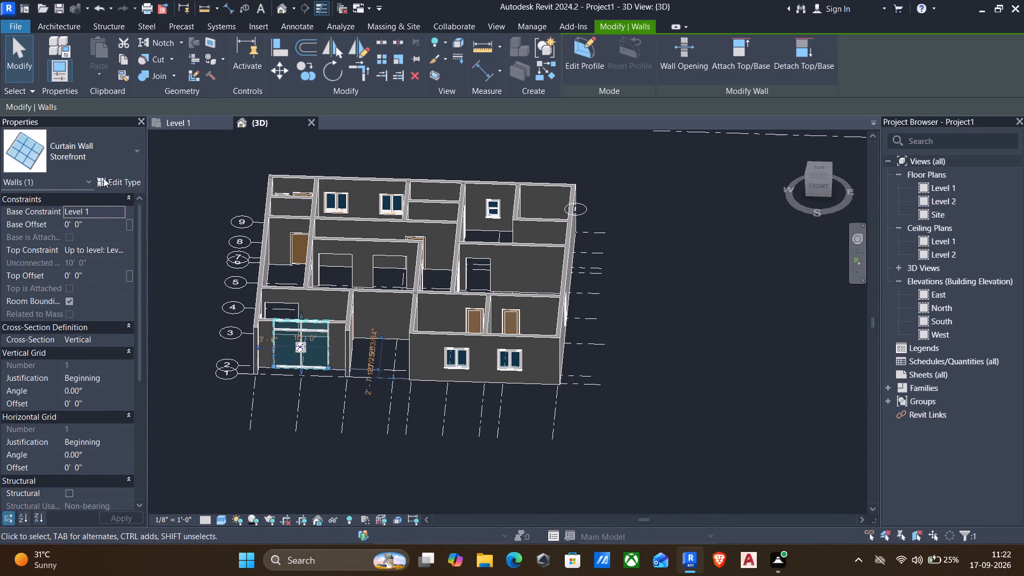
{"action": "left_click", "coordinate": [110, 182]}
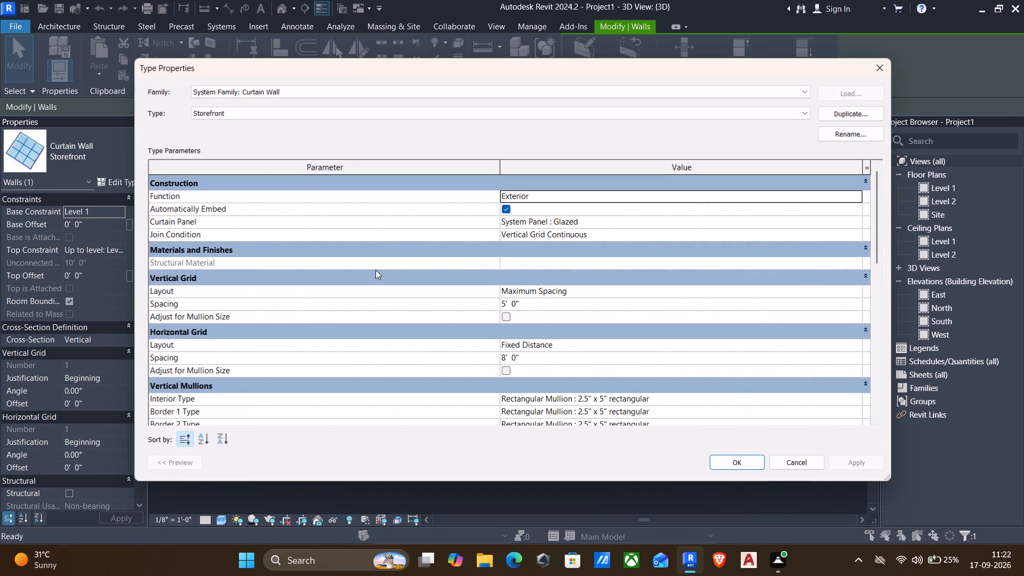
{"action": "left_click", "coordinate": [542, 304]}
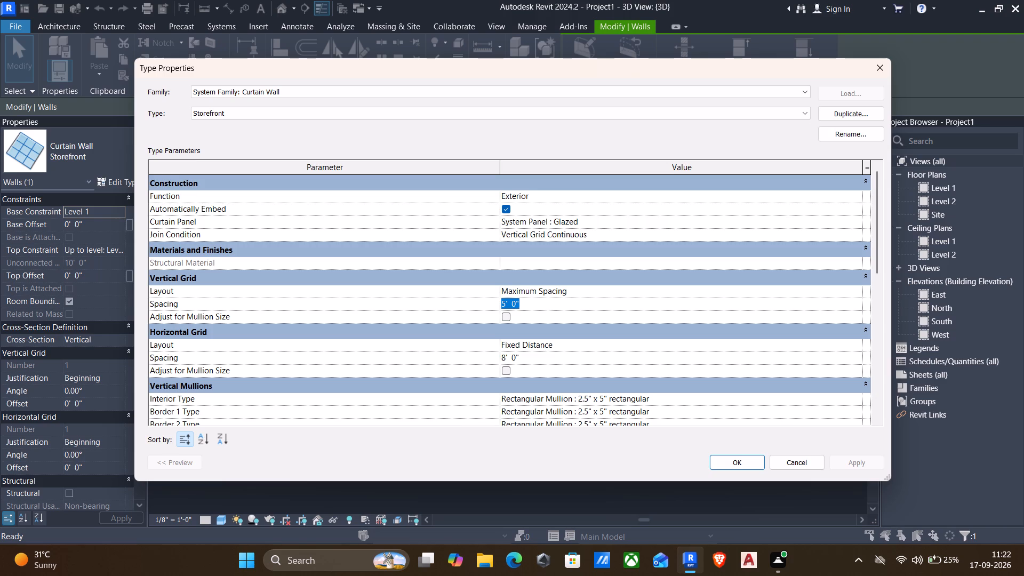
{"action": "type", "text": "2'6\""}
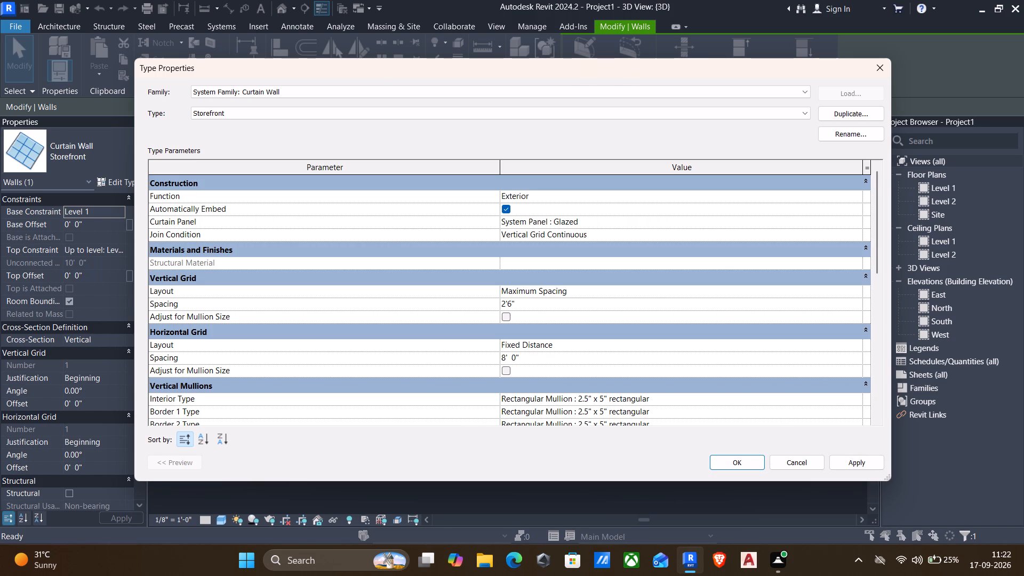
{"action": "key", "text": "Return"}
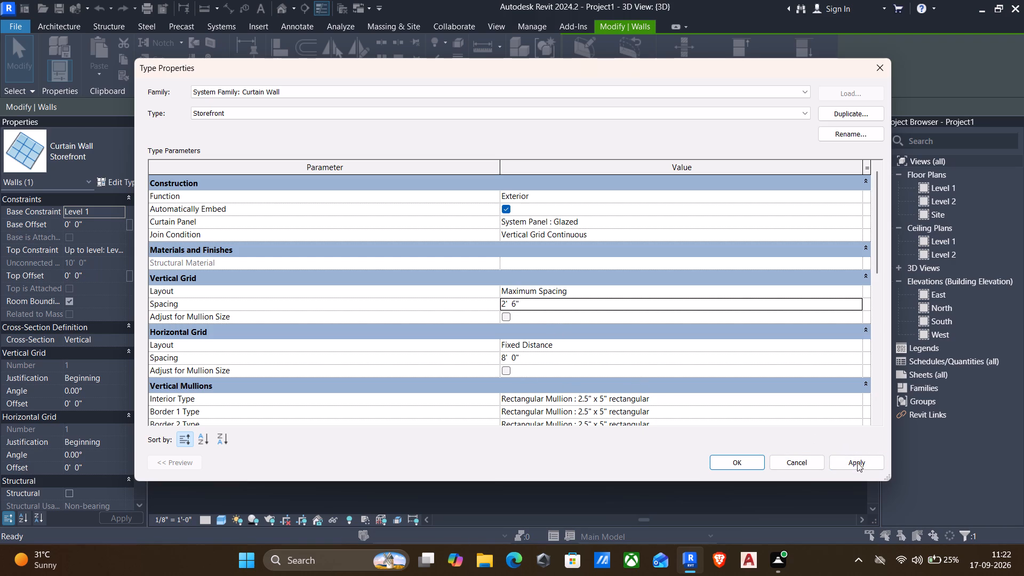
{"action": "left_click", "coordinate": [842, 455]}
{"action": "left_click", "coordinate": [742, 461]}
{"action": "scroll", "coordinate": [301, 358], "scroll_direction": "up", "scroll_amount": 5}
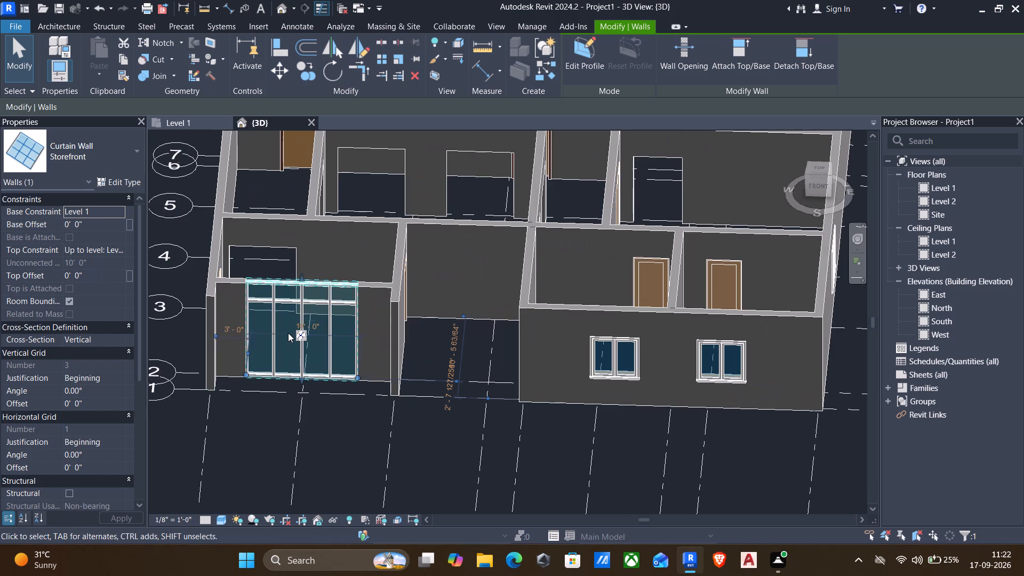
{"action": "key", "text": "Escape"}
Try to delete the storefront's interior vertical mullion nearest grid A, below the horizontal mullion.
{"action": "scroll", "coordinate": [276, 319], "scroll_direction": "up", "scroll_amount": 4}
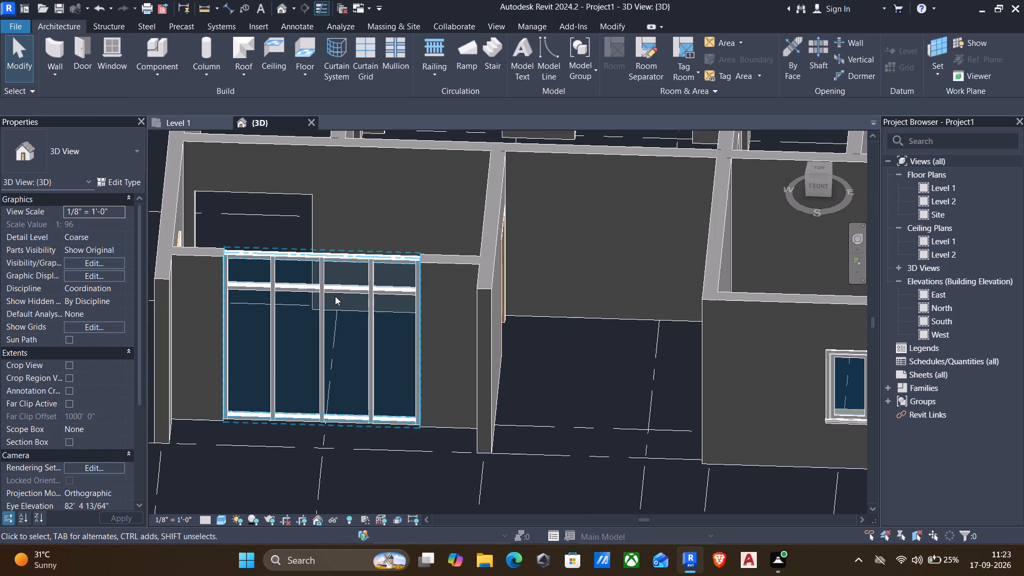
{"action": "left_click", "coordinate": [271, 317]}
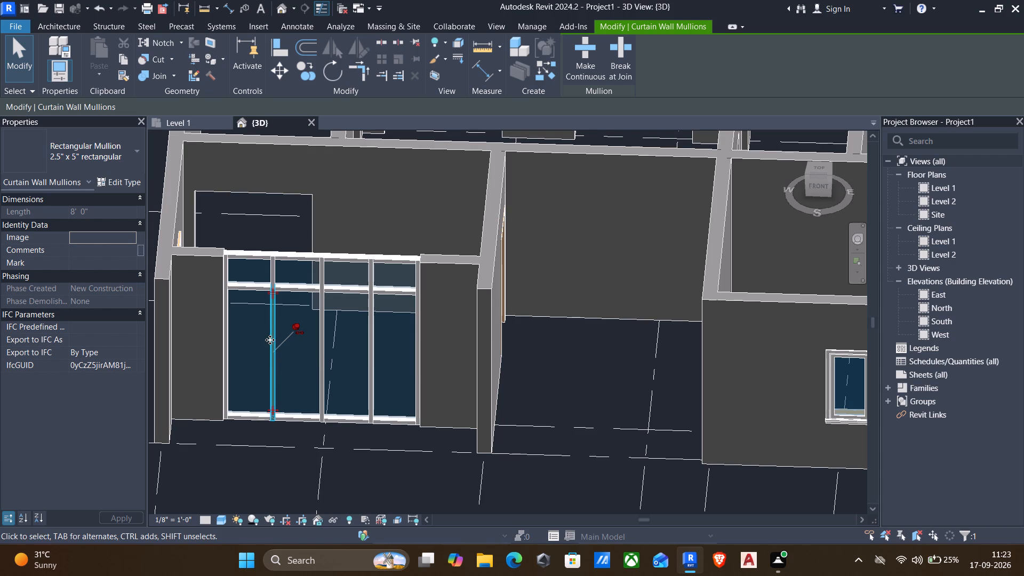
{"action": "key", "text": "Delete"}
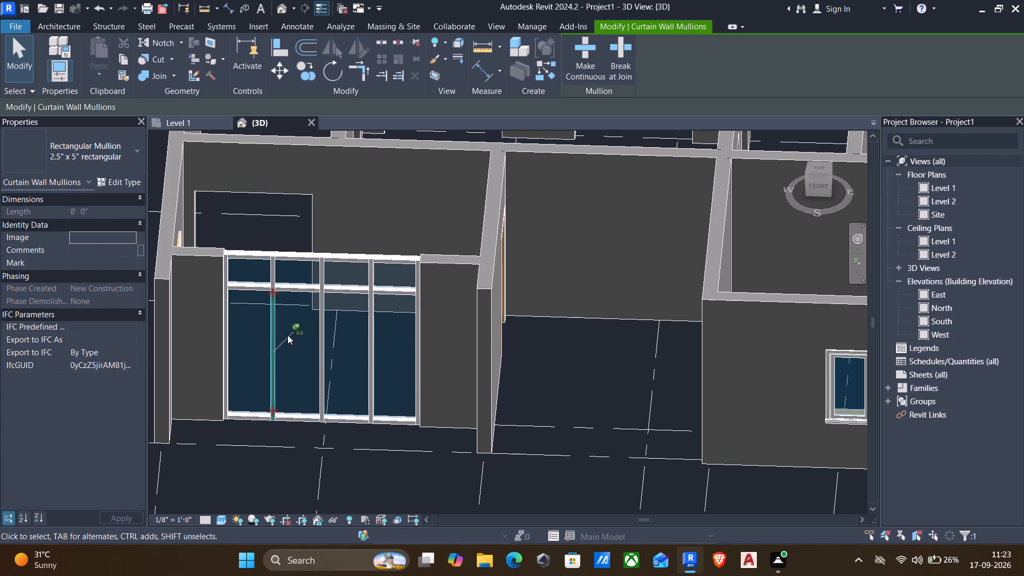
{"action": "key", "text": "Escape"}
Delete the Storefront curtain wall from the grid 2 wall.
{"action": "left_click", "coordinate": [269, 257]}
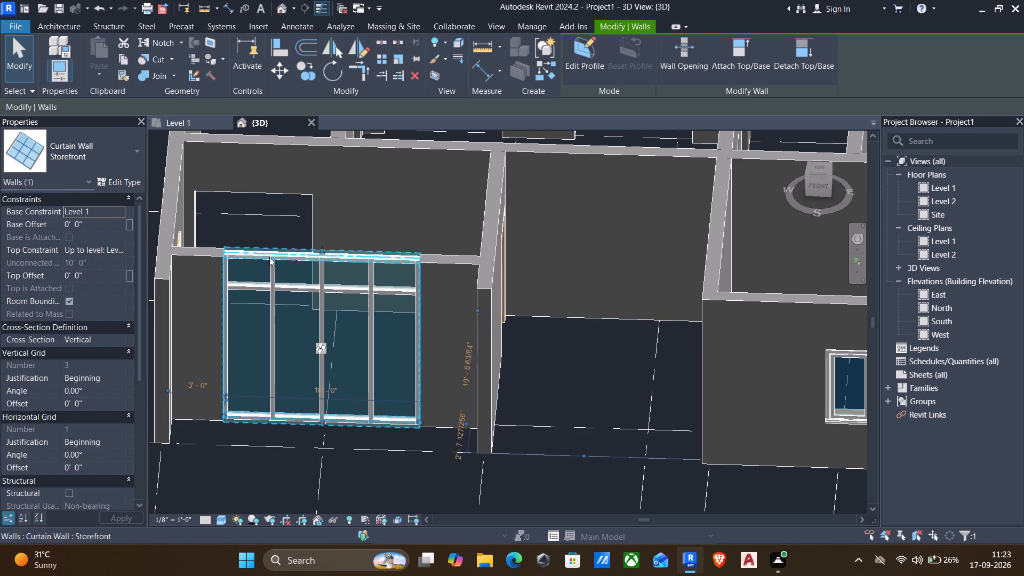
{"action": "key", "text": "Delete"}
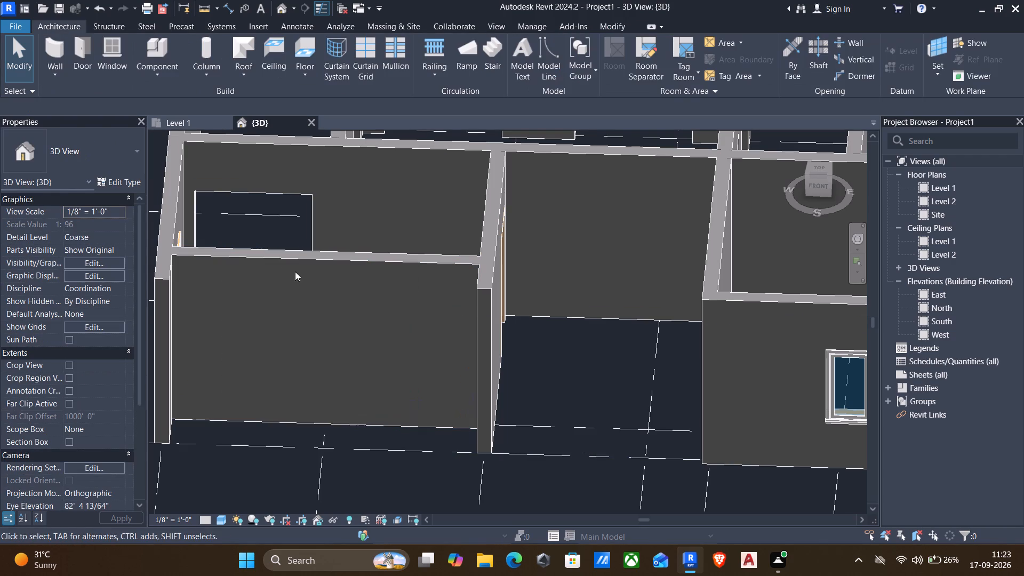
In the Level 1 plan, draw a Curtain Wall 1 about 9'-0" long within the grid 2 wall, starting about 4'-0" from grid A.
{"action": "left_click", "coordinate": [171, 119]}
{"action": "scroll", "coordinate": [270, 298], "scroll_direction": "down", "scroll_amount": 1}
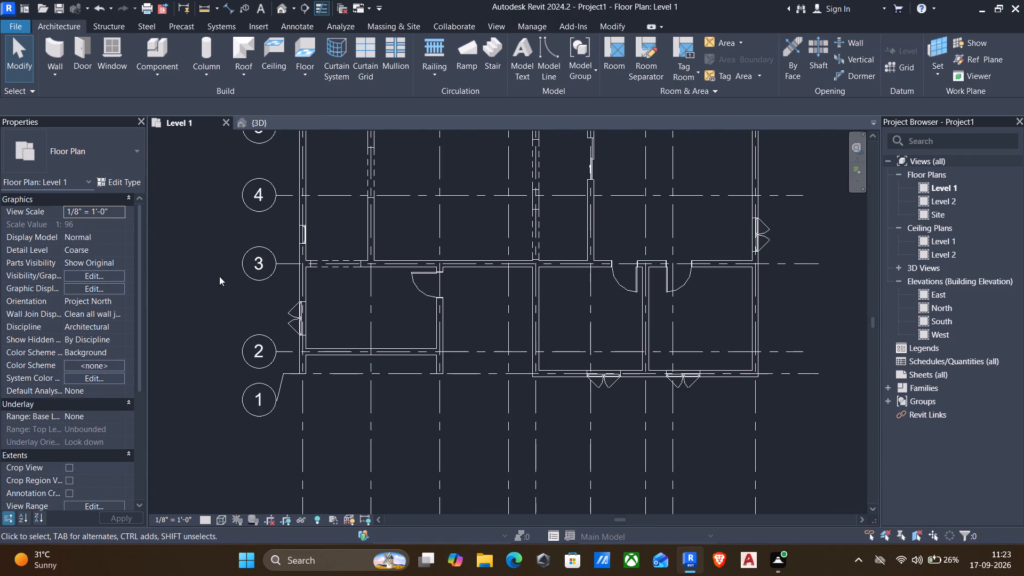
{"action": "left_click", "coordinate": [56, 79]}
{"action": "left_click", "coordinate": [84, 96]}
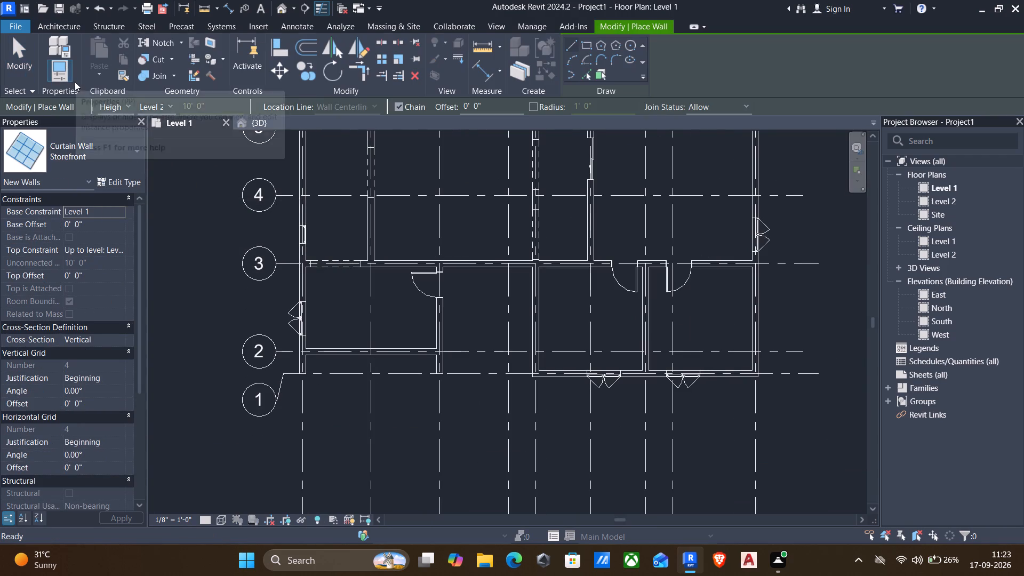
{"action": "left_click", "coordinate": [110, 154]}
{"action": "scroll", "coordinate": [69, 256], "scroll_direction": "down", "scroll_amount": 5}
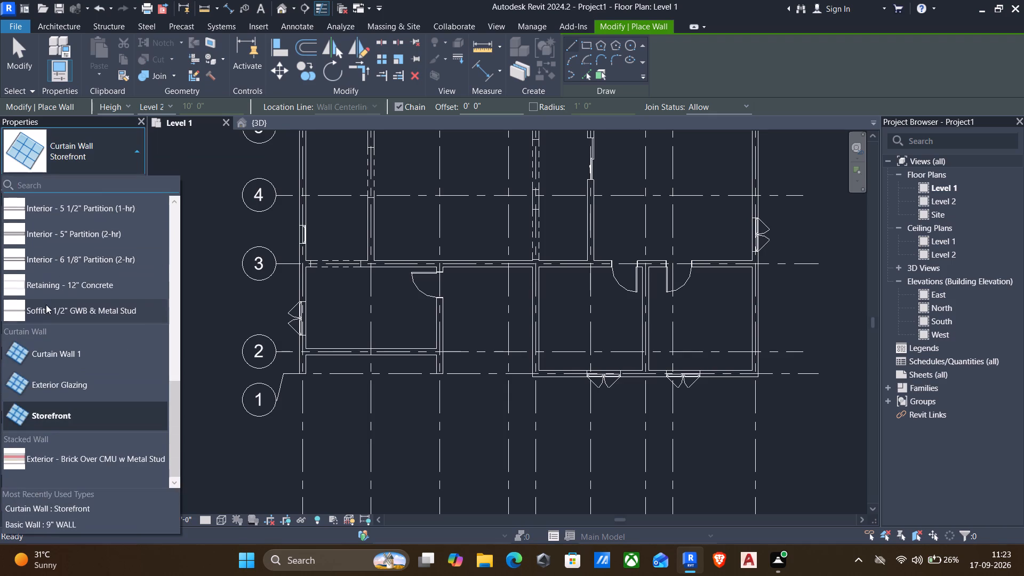
{"action": "left_click_drag", "start_coordinate": [39, 348], "coordinate": [49, 352]}
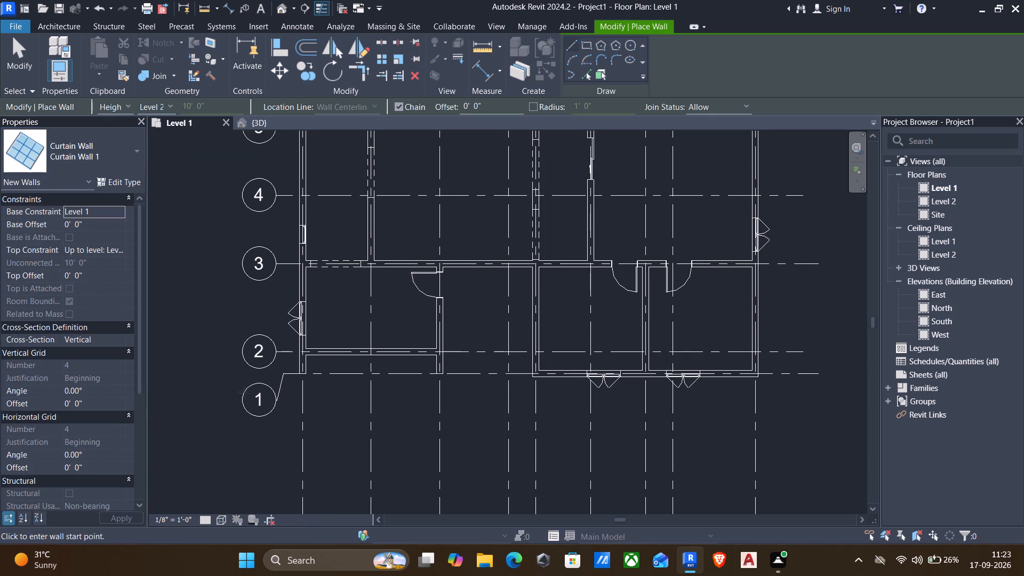
{"action": "scroll", "coordinate": [341, 361], "scroll_direction": "up", "scroll_amount": 3}
{"action": "left_click", "coordinate": [331, 345]}
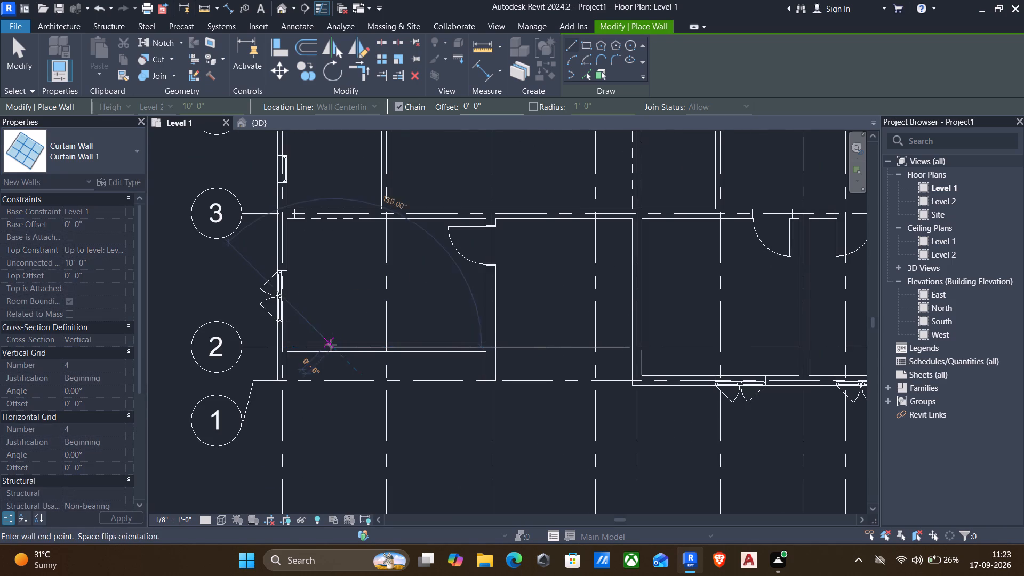
{"action": "left_click", "coordinate": [446, 351]}
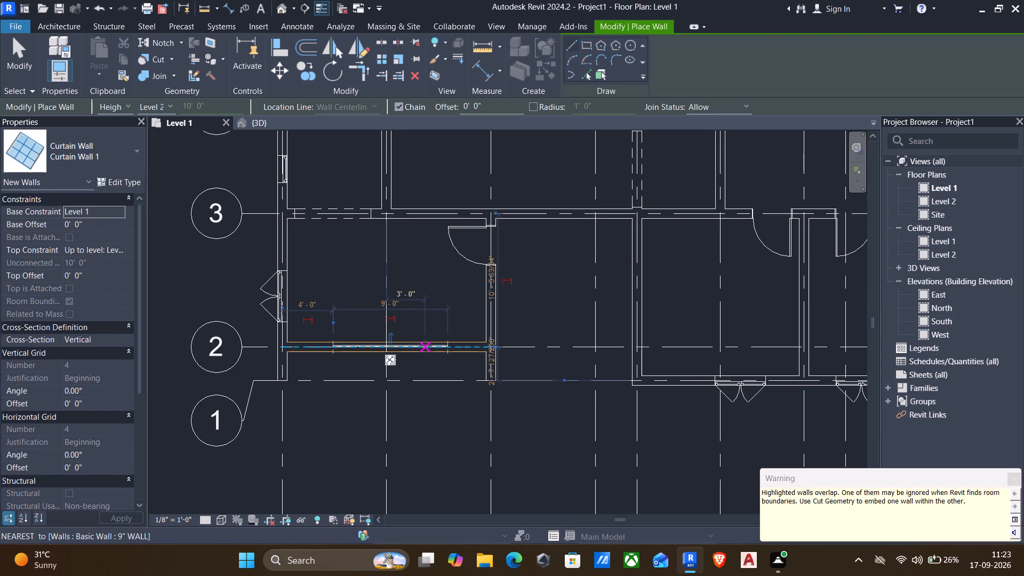
{"action": "key", "text": "Escape"}
Cut the 9" wall on grid 2 with the new curtain wall using Cut Geometry.
{"action": "left_click", "coordinate": [138, 55]}
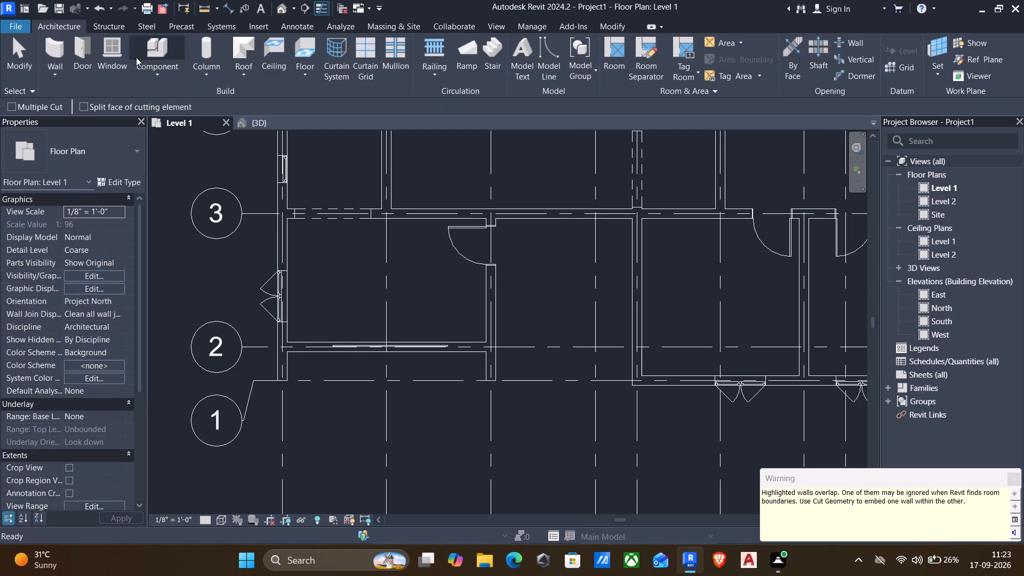
{"action": "scroll", "coordinate": [329, 364], "scroll_direction": "up", "scroll_amount": 3}
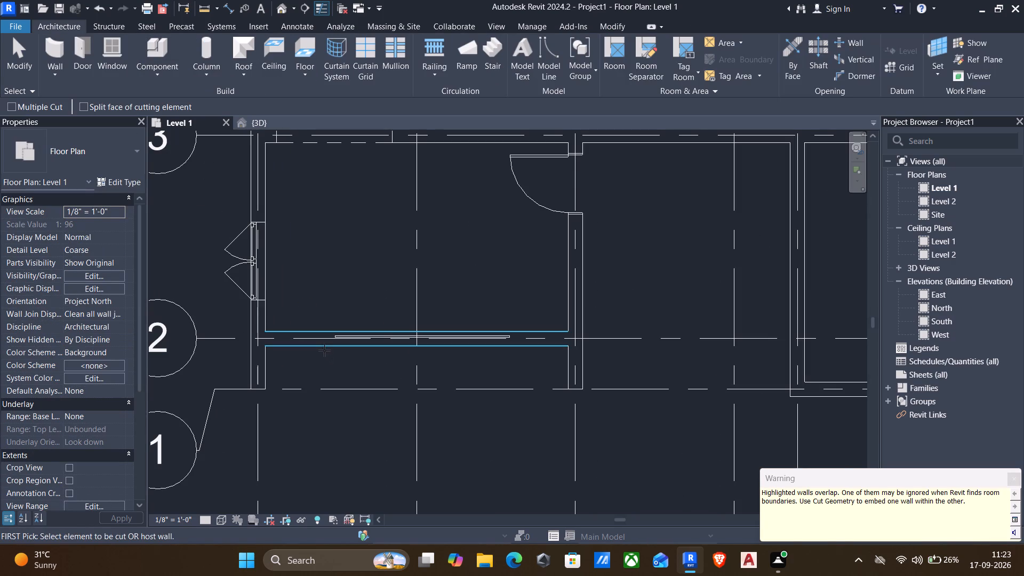
{"action": "left_click", "coordinate": [324, 349]}
{"action": "left_click", "coordinate": [342, 339]}
{"action": "key", "text": "Escape"}
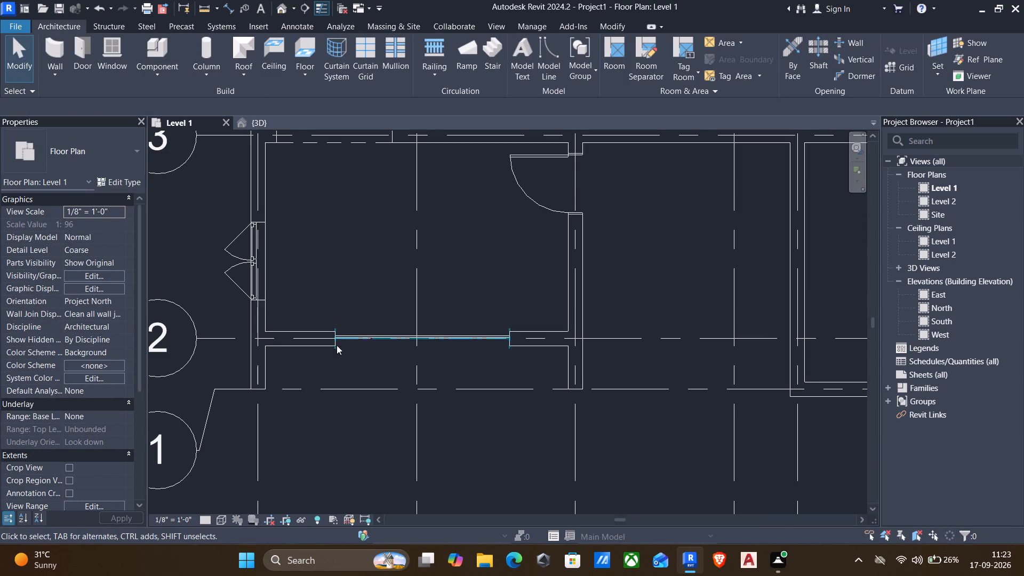
In the 3D view, add two vertical curtain grid lines, about 2'-0" from the end nearest grid A and about 2'-4" from the other end.
{"action": "scroll", "coordinate": [349, 351], "scroll_direction": "down", "scroll_amount": 3}
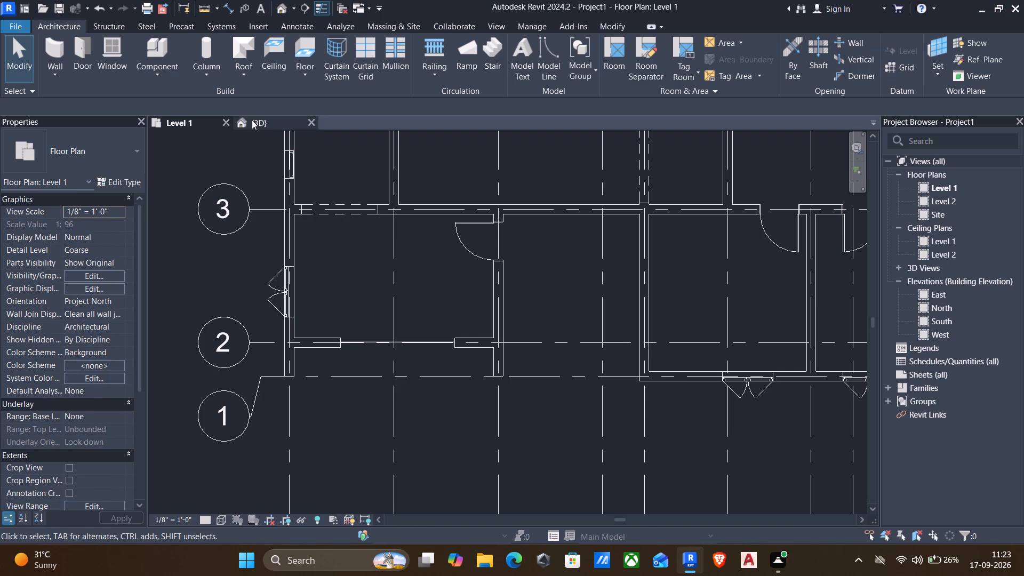
{"action": "left_click", "coordinate": [252, 121]}
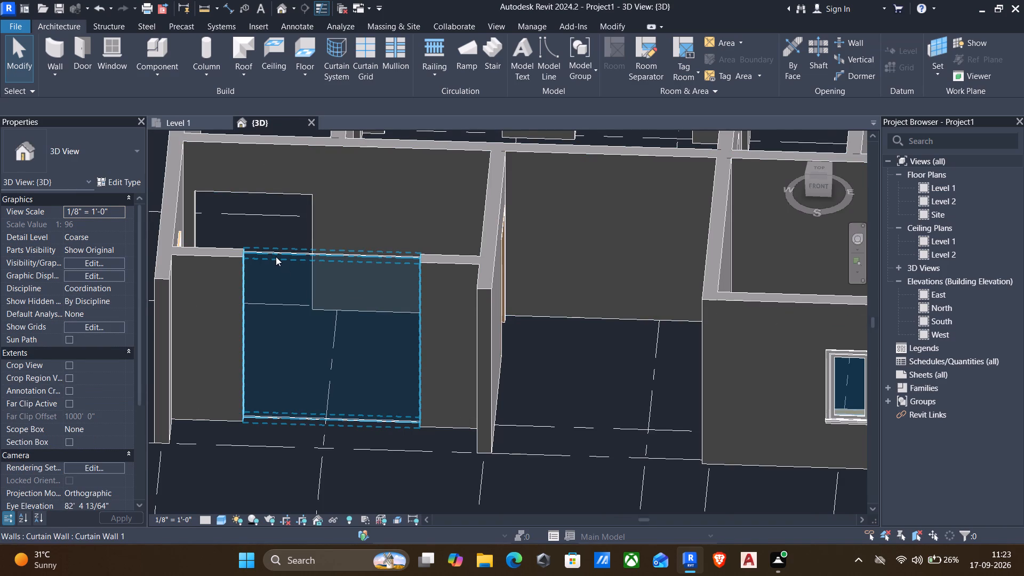
{"action": "left_click", "coordinate": [356, 47]}
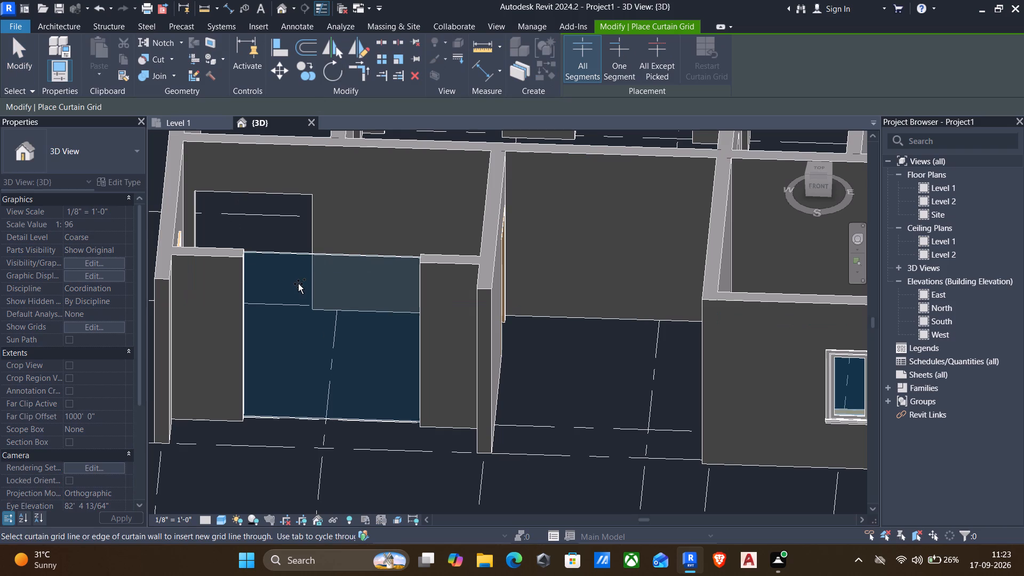
{"action": "left_click", "coordinate": [287, 257]}
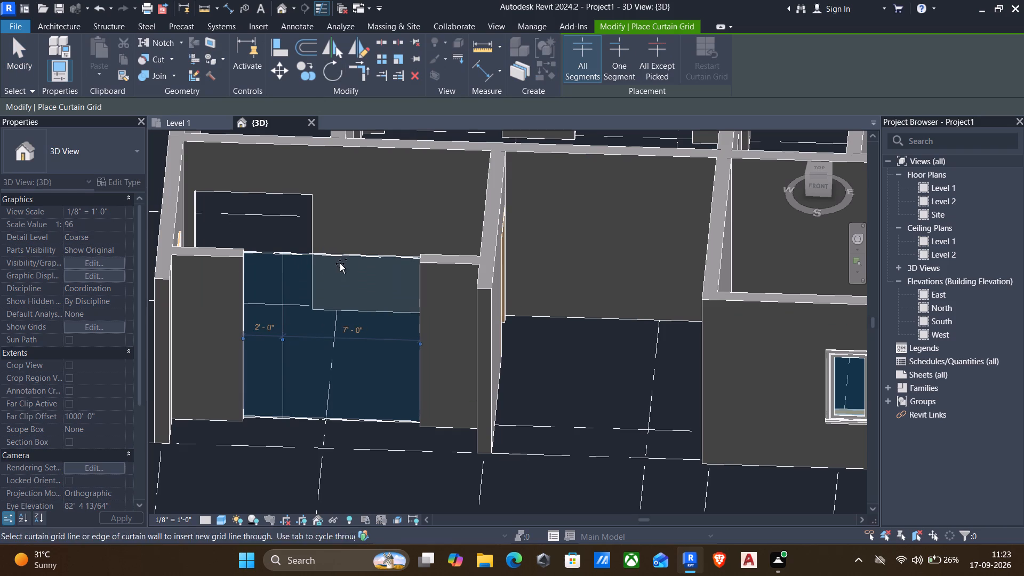
{"action": "left_click", "coordinate": [375, 261]}
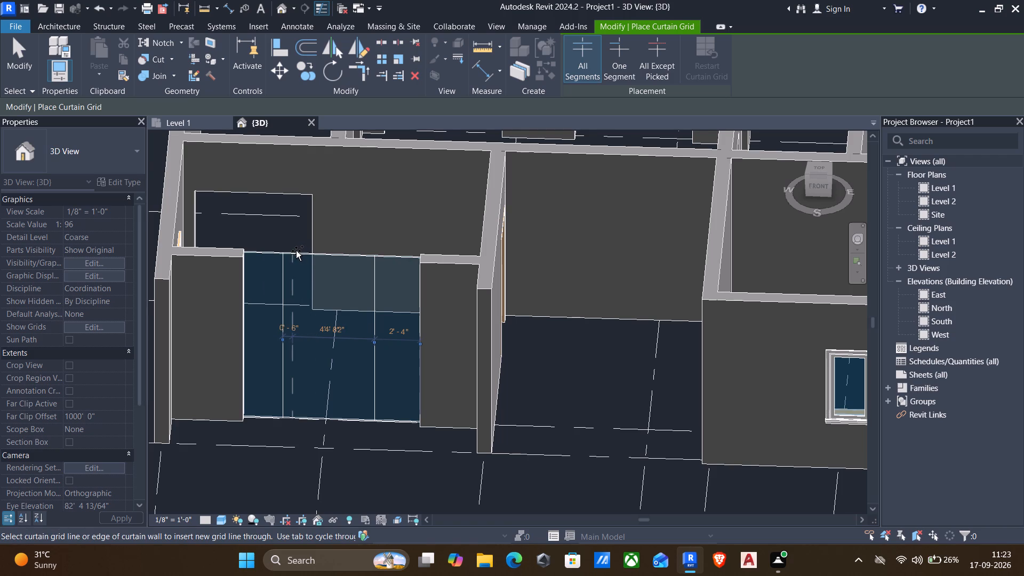
{"action": "key", "text": "Escape"}
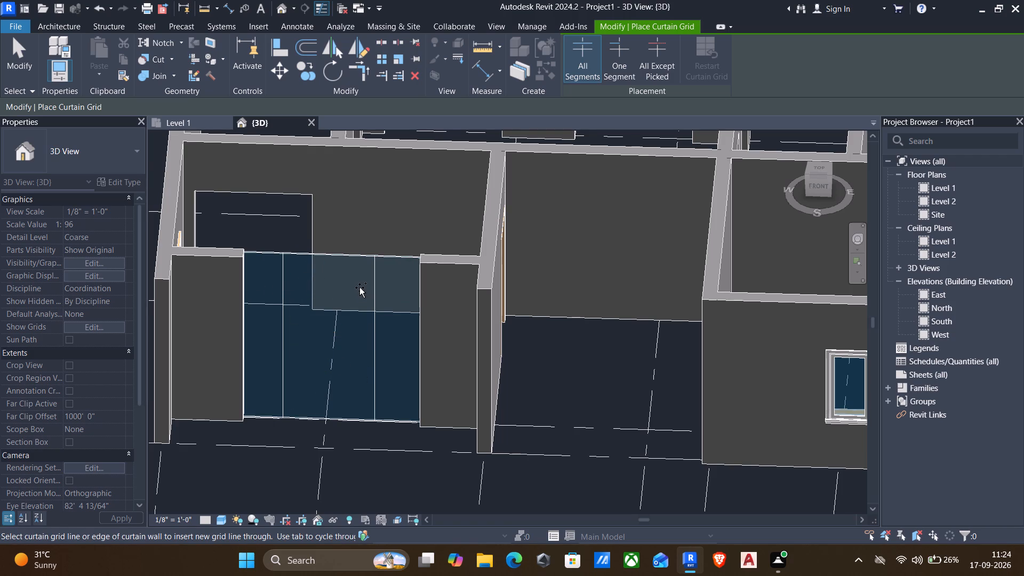
{"action": "key", "text": "Escape"}
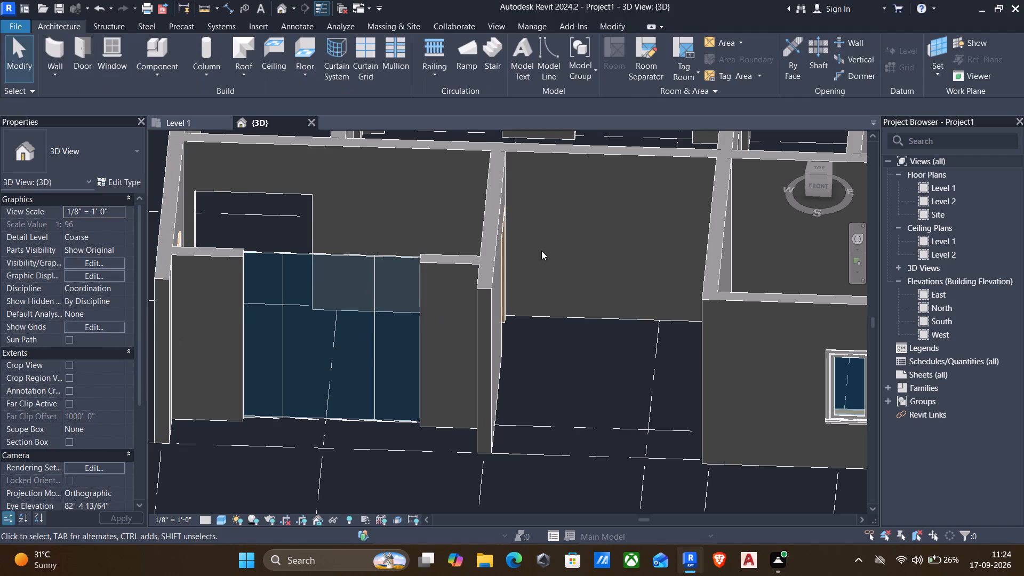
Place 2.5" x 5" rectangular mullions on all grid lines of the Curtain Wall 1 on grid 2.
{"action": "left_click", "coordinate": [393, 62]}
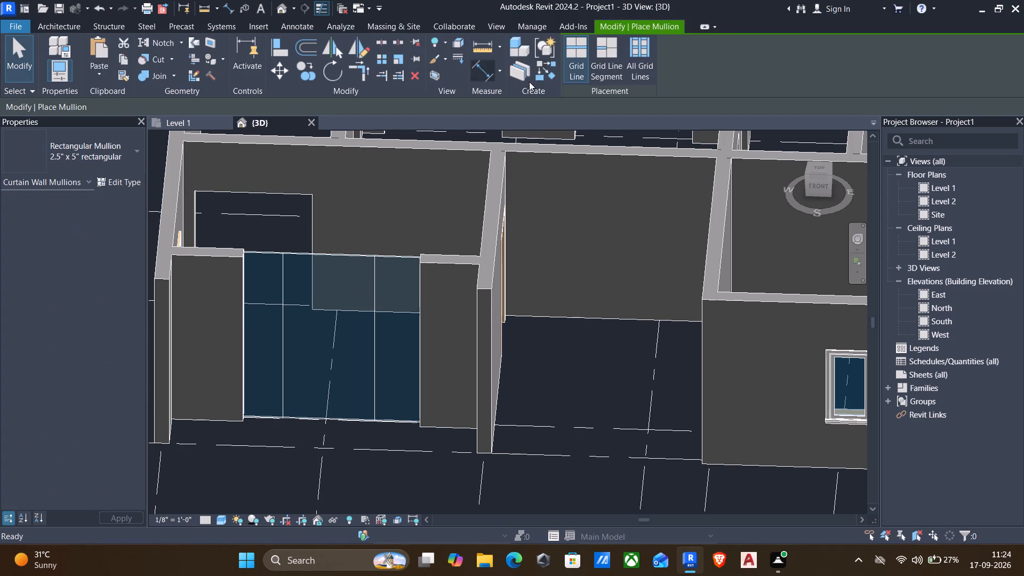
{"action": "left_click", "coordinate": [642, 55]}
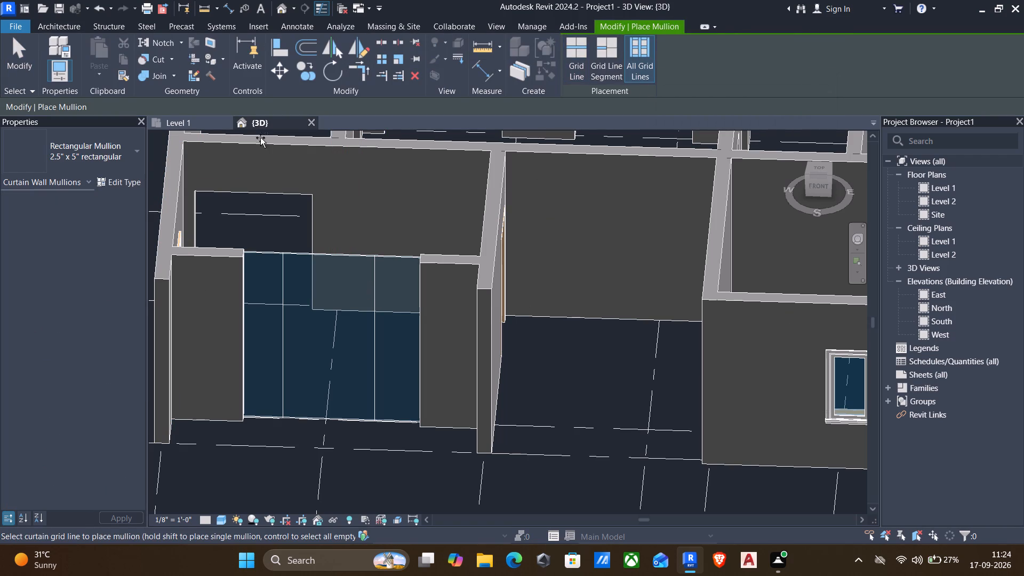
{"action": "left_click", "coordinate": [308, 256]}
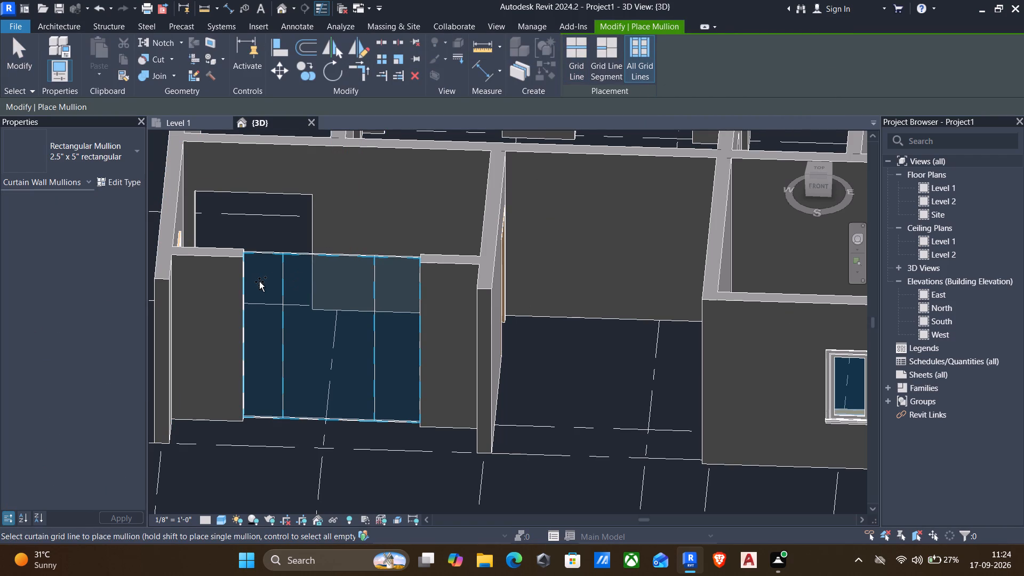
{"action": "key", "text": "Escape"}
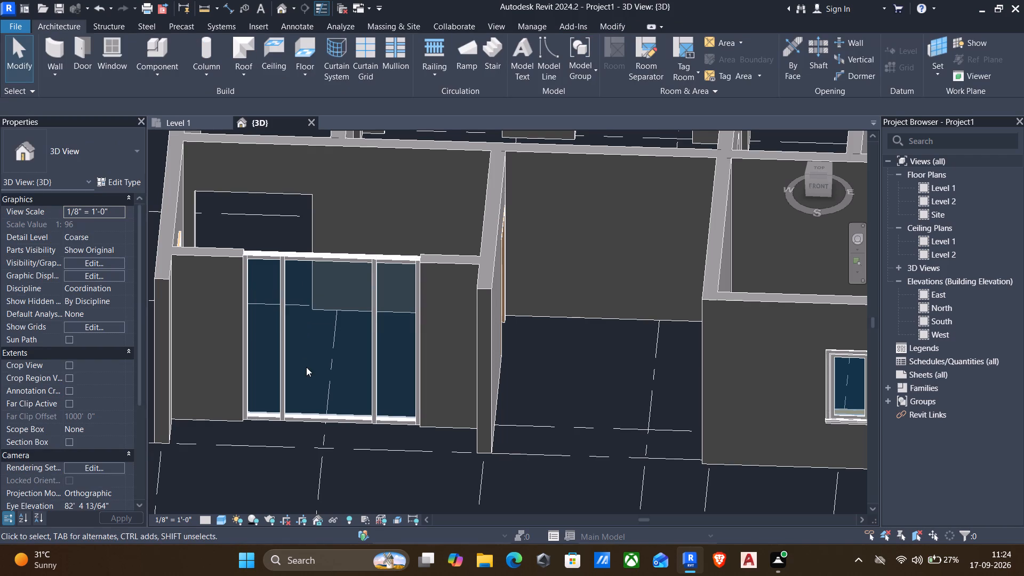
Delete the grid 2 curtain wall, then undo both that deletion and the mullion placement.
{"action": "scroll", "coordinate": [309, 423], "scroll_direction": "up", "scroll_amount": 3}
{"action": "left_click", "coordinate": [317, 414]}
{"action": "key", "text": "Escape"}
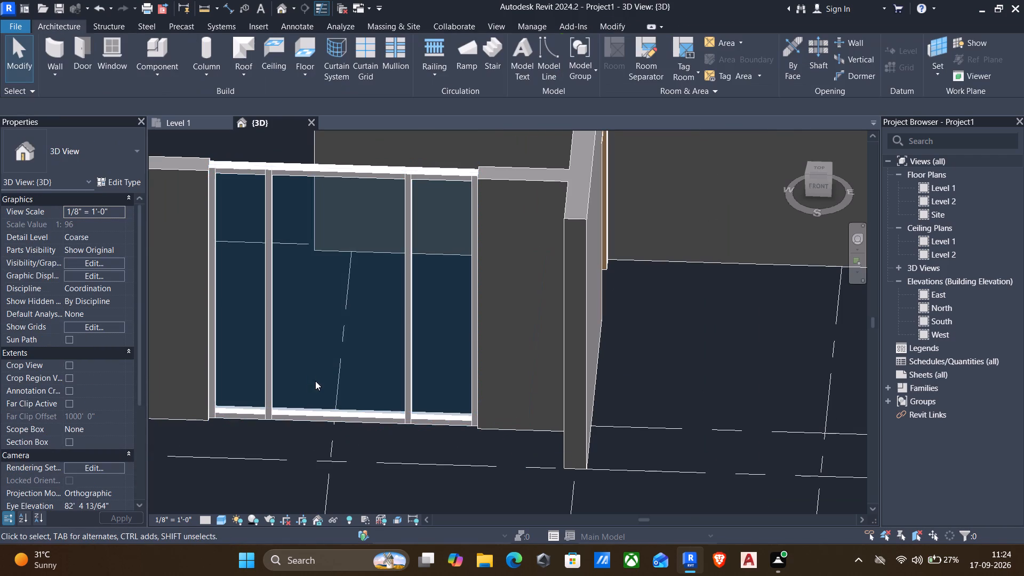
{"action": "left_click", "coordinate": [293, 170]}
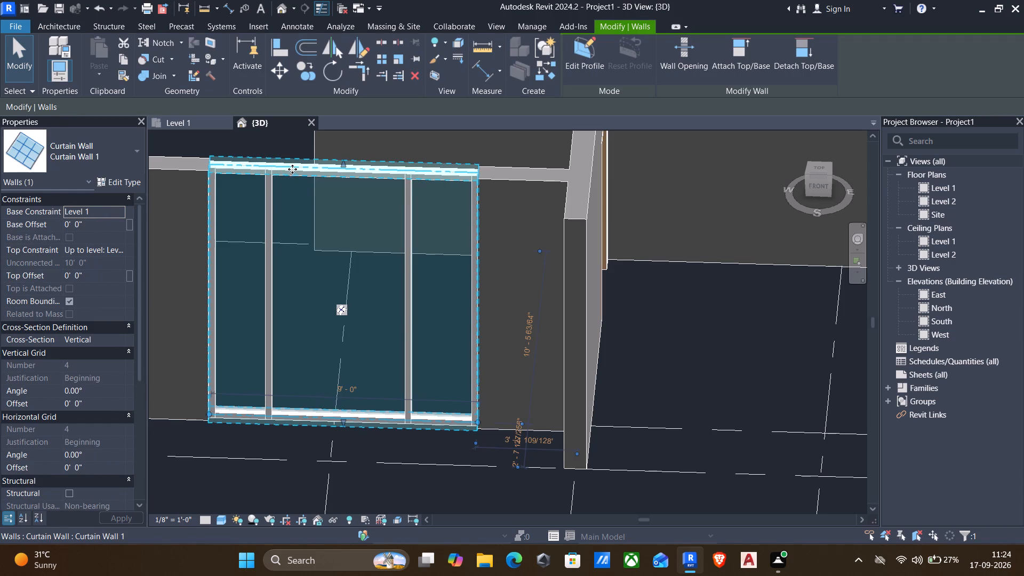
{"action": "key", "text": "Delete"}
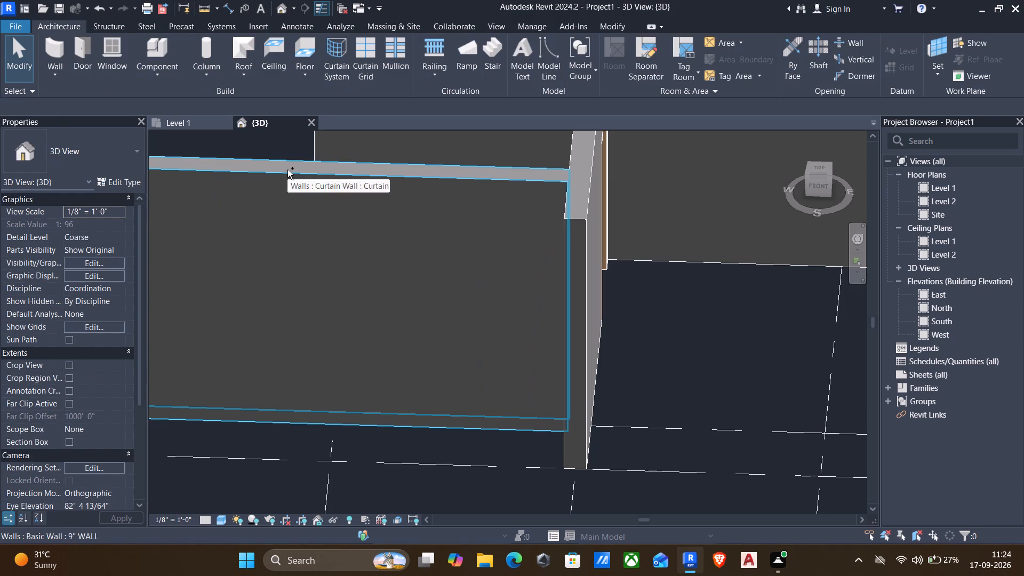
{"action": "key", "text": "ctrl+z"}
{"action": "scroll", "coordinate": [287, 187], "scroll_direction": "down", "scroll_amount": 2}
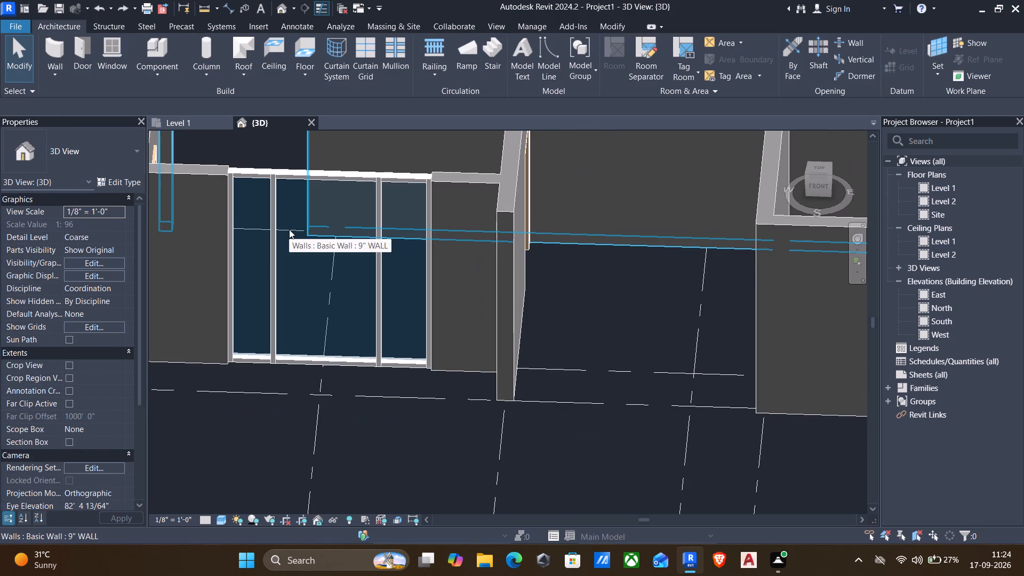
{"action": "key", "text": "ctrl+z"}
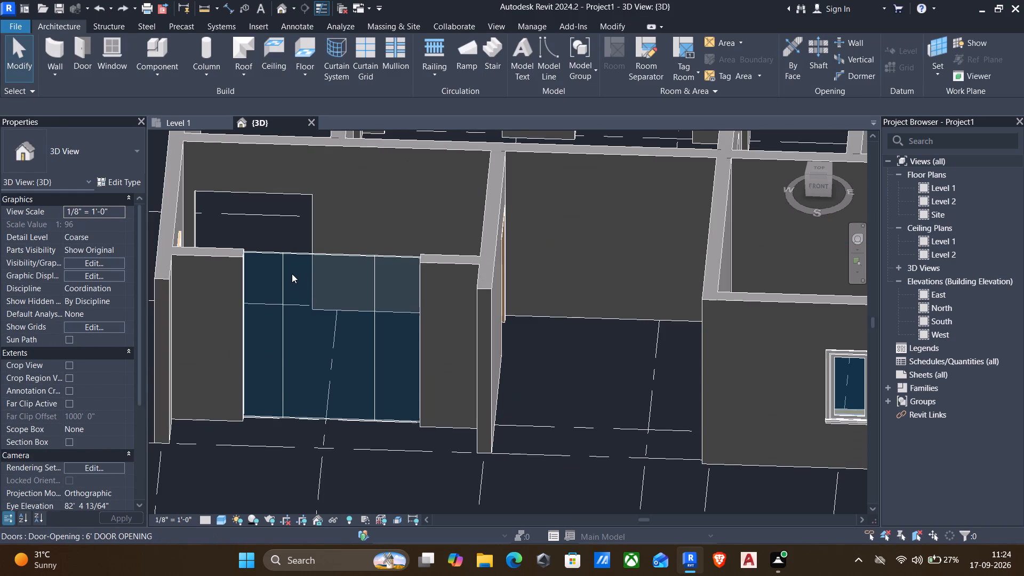
Place 2.5" x 5" rectangular mullions by grid line segment on both vertical grid lines, the whole top edge and the two outer bottom segments.
{"action": "left_click", "coordinate": [430, 53]}
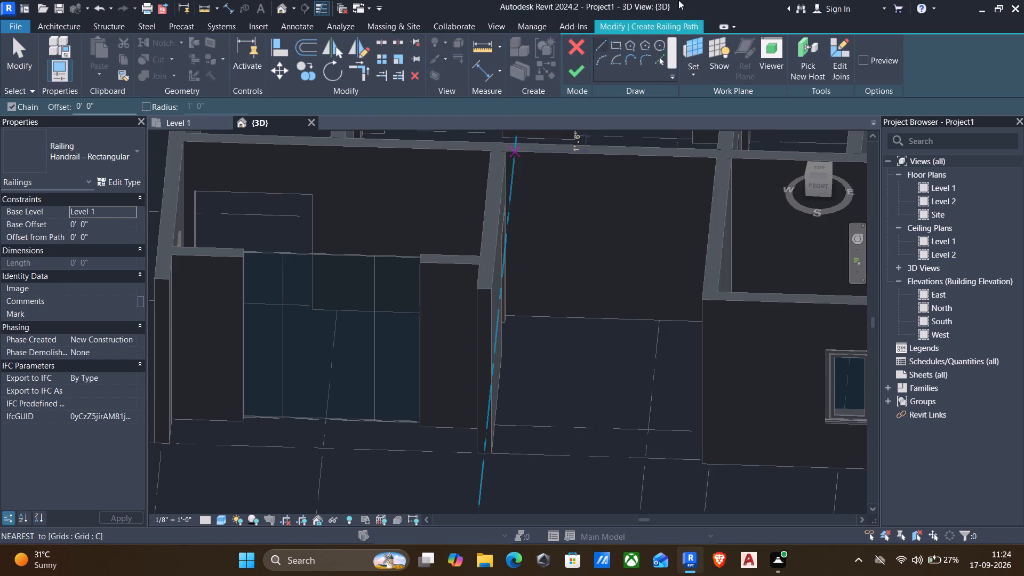
{"action": "left_click", "coordinate": [572, 49]}
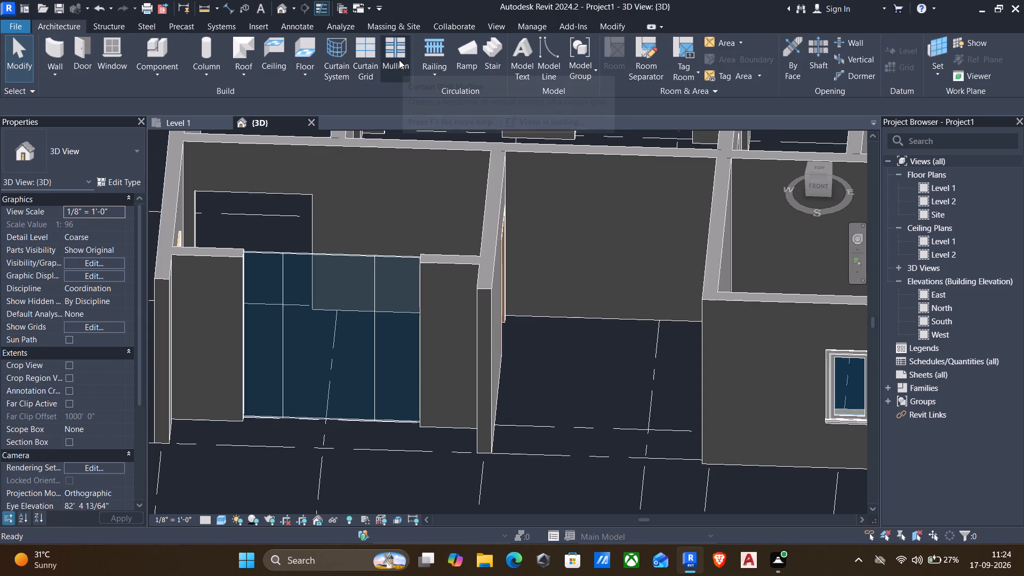
{"action": "left_click", "coordinate": [399, 60]}
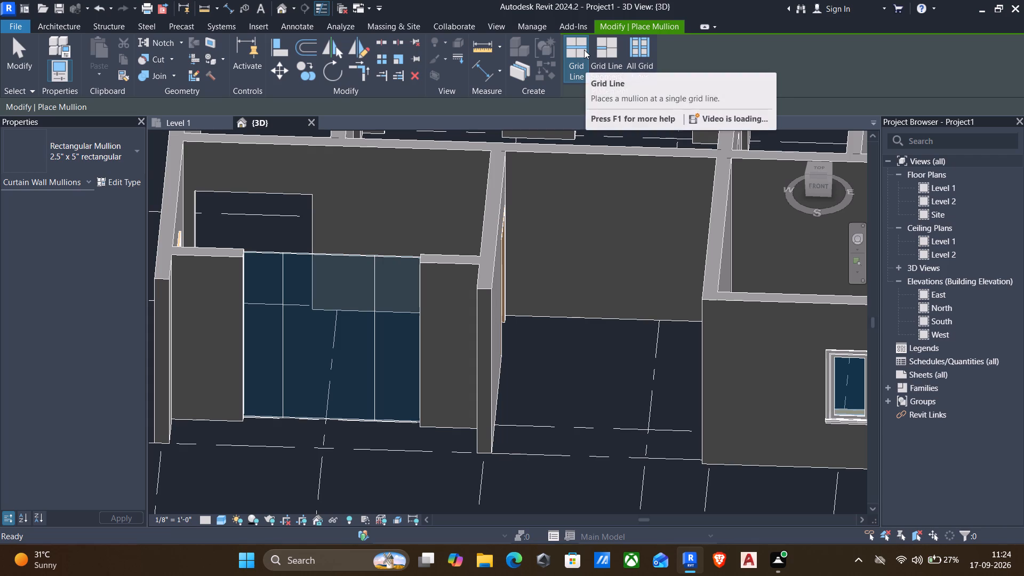
{"action": "left_click", "coordinate": [611, 50]}
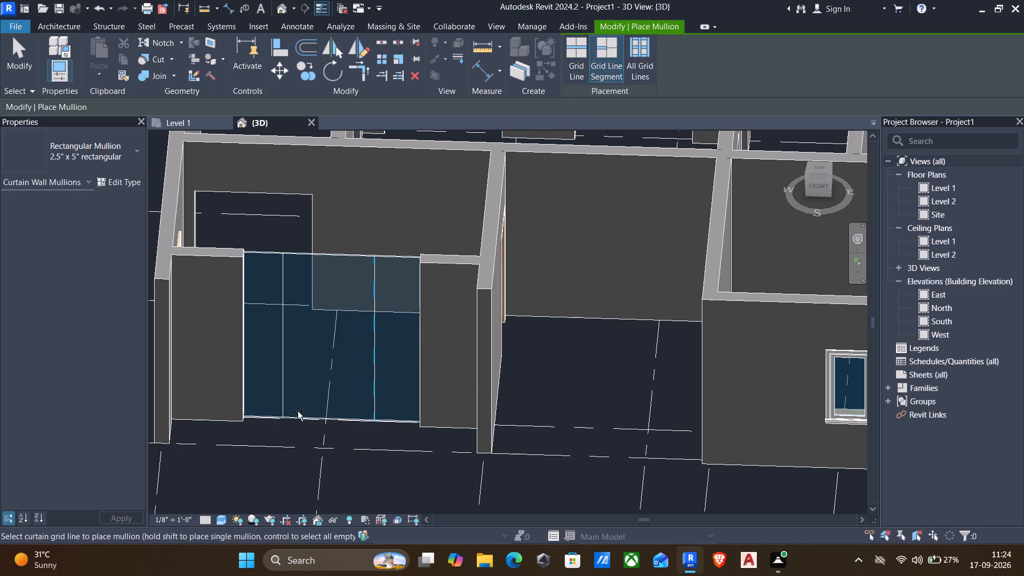
{"action": "scroll", "coordinate": [266, 416], "scroll_direction": "up", "scroll_amount": 3}
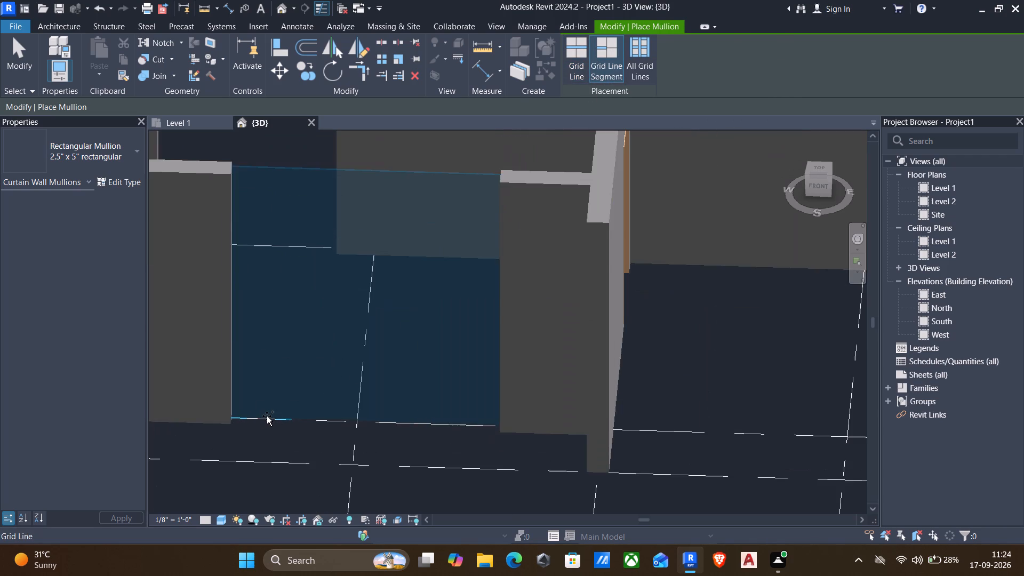
{"action": "left_click", "coordinate": [267, 416]}
{"action": "left_click", "coordinate": [290, 353]}
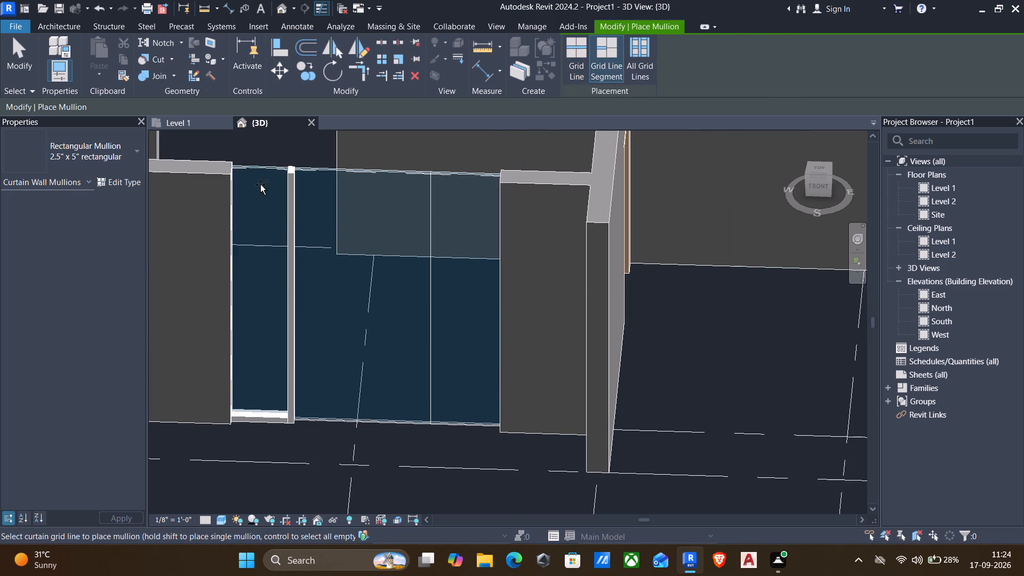
{"action": "left_click", "coordinate": [252, 167]}
{"action": "left_click", "coordinate": [332, 174]}
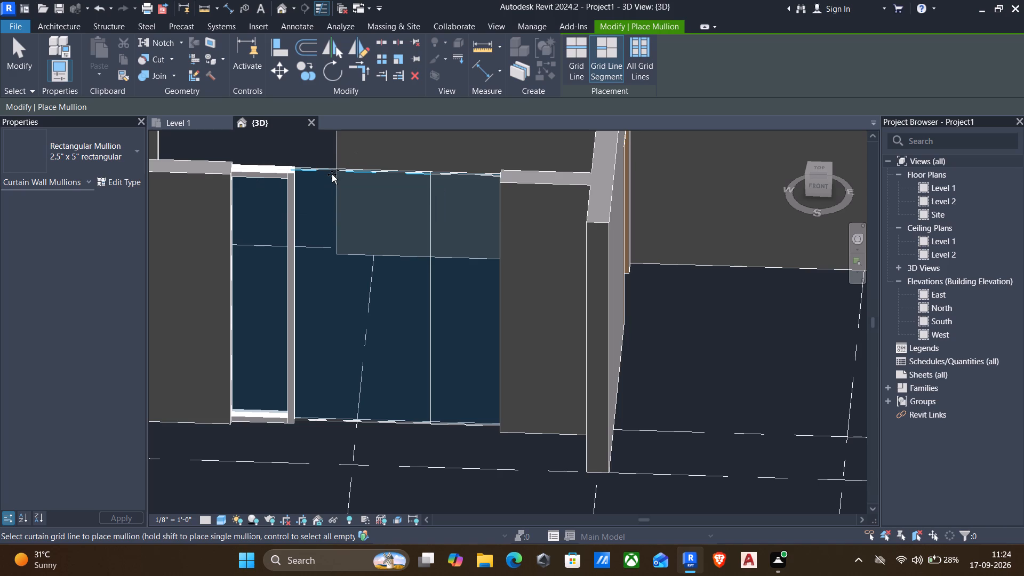
{"action": "left_click", "coordinate": [429, 197]}
{"action": "left_click", "coordinate": [454, 180]}
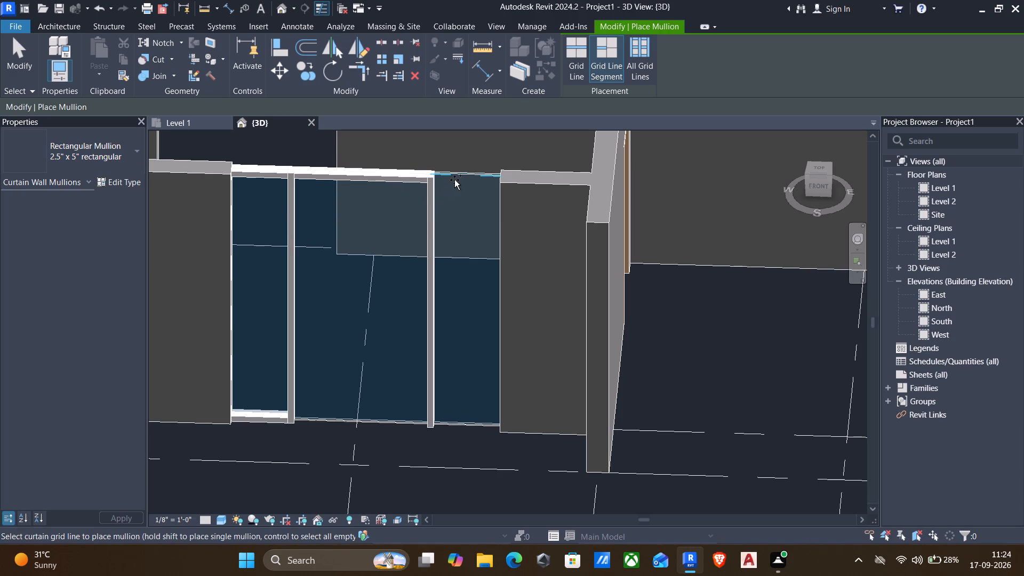
{"action": "scroll", "coordinate": [409, 241], "scroll_direction": "down", "scroll_amount": 2}
{"action": "left_click", "coordinate": [448, 378]}
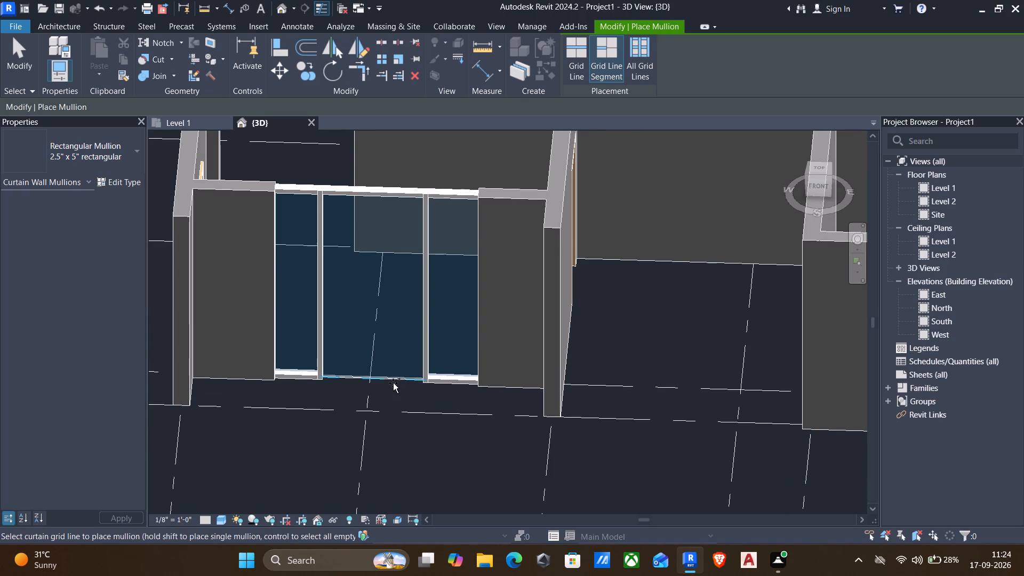
{"action": "key", "text": "Escape"}
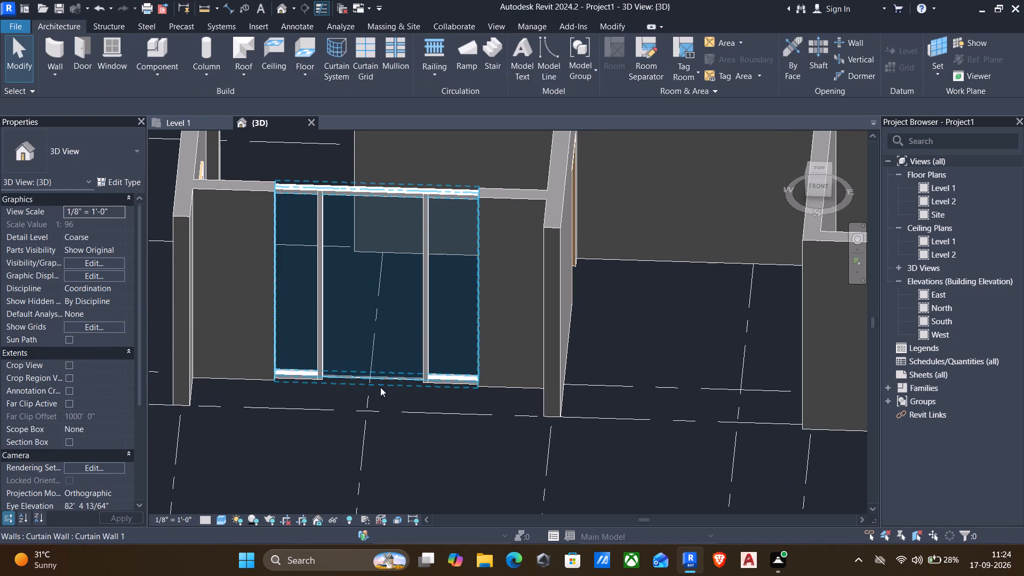
In the Level 1 plan, draw a similar Curtain Wall 1 about 5'-0" long in the grid H wall, starting about 2'-0" from the exterior wall.
{"action": "scroll", "coordinate": [384, 384], "scroll_direction": "down", "scroll_amount": 1}
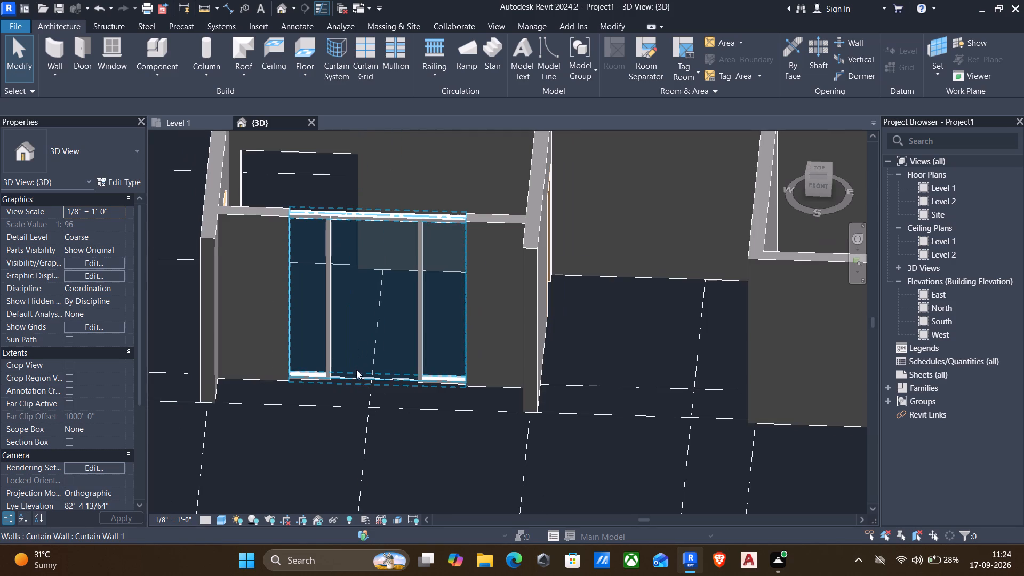
{"action": "scroll", "coordinate": [351, 387], "scroll_direction": "down", "scroll_amount": 1}
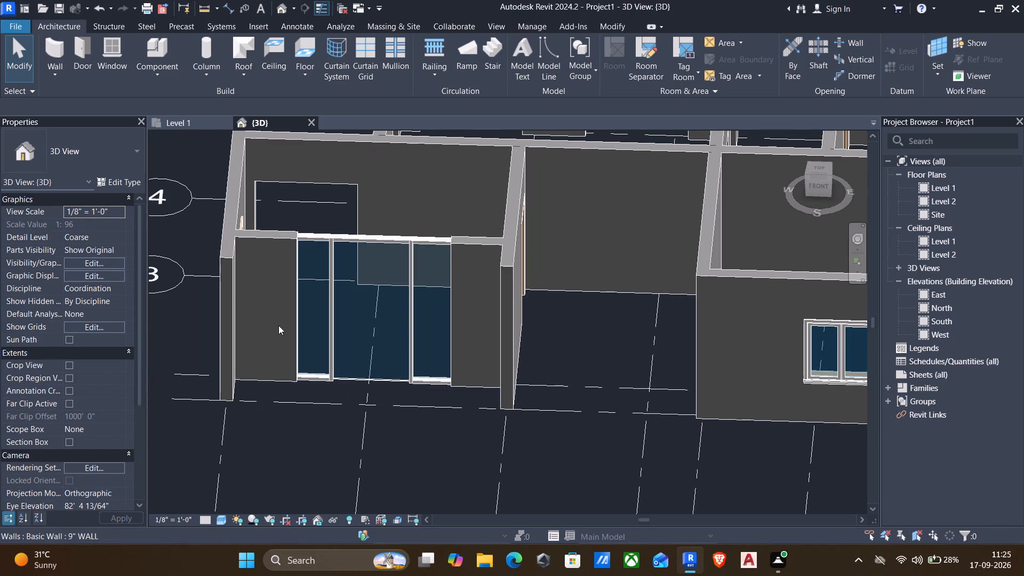
{"action": "scroll", "coordinate": [274, 322], "scroll_direction": "down", "scroll_amount": 2}
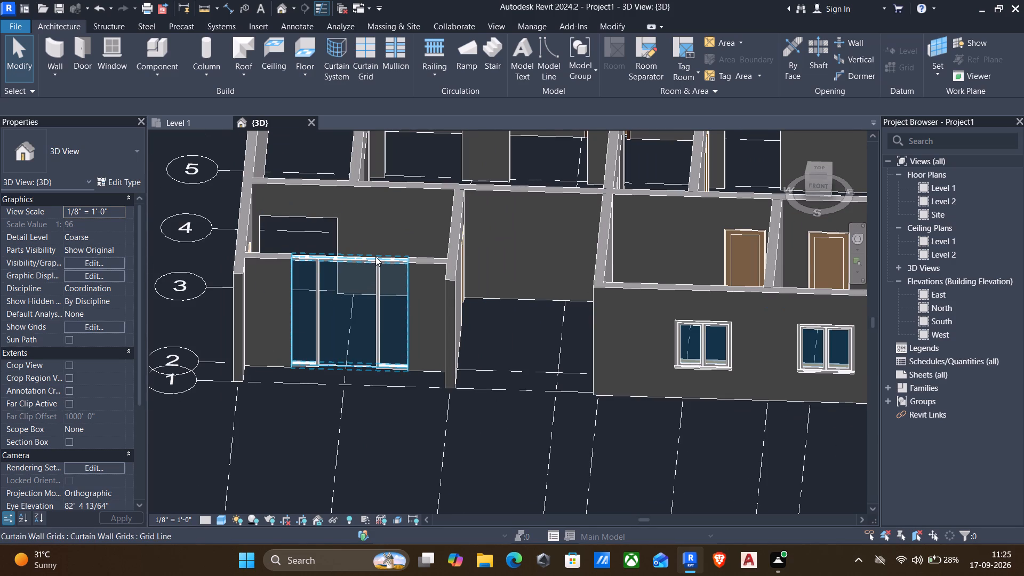
{"action": "left_click", "coordinate": [371, 259]}
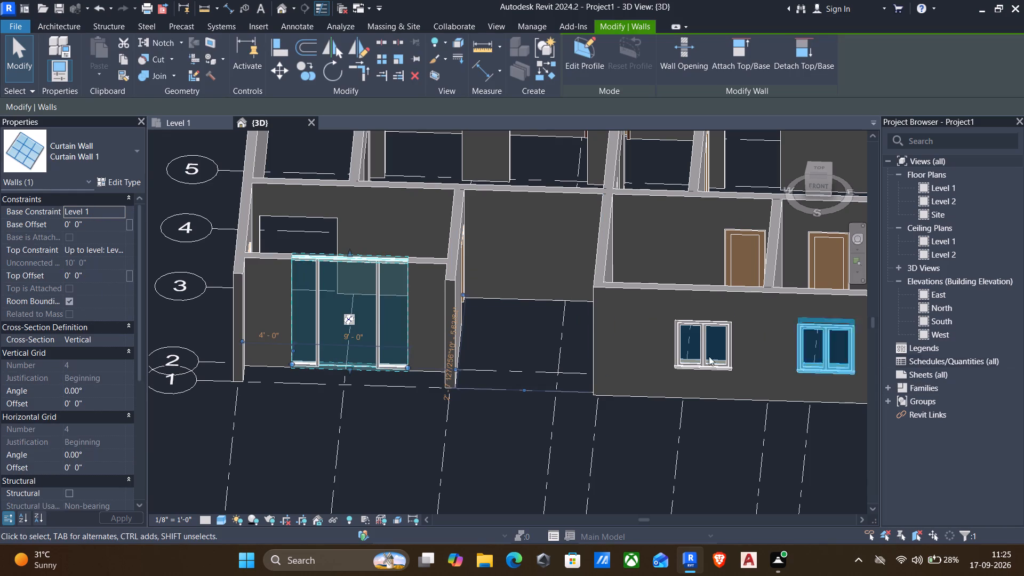
{"action": "scroll", "coordinate": [380, 348], "scroll_direction": "down", "scroll_amount": 2}
{"action": "type", "text": "CS"}
{"action": "middle_click_drag", "start_coordinate": [523, 292], "coordinate": [479, 339]}
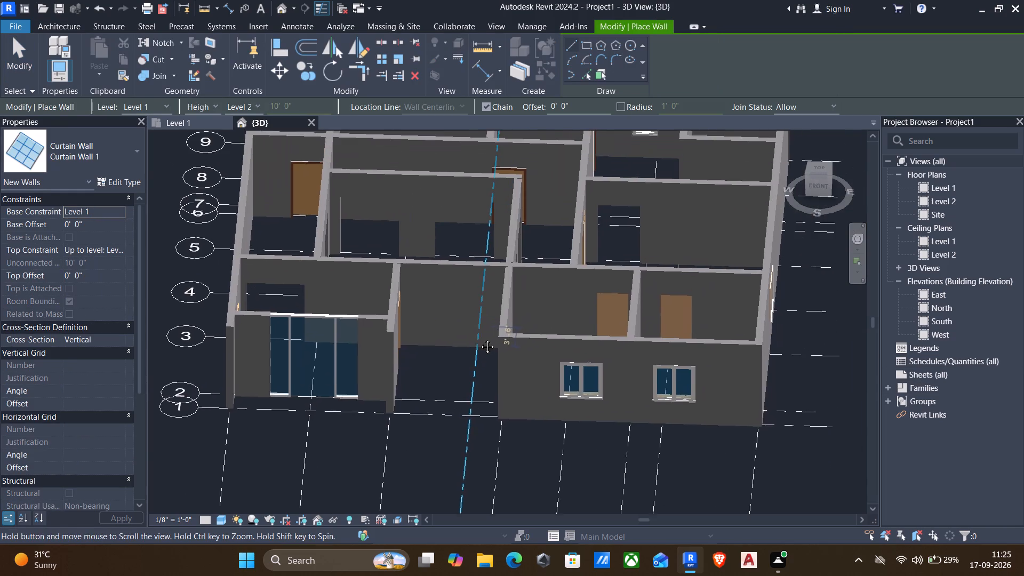
{"action": "middle_click_drag", "start_coordinate": [479, 339], "coordinate": [478, 363]}
{"action": "left_click", "coordinate": [180, 119]}
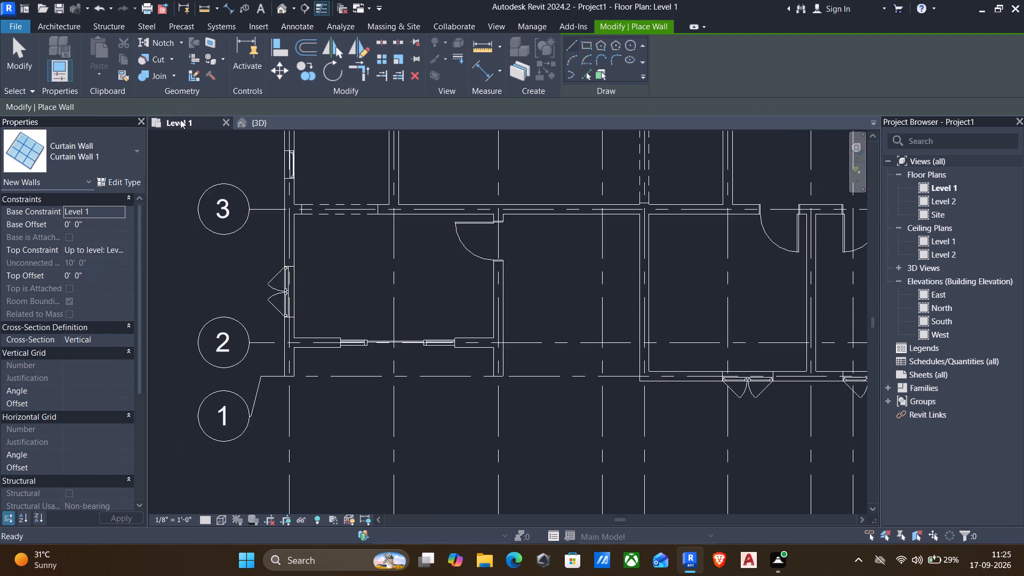
{"action": "scroll", "coordinate": [525, 216], "scroll_direction": "down", "scroll_amount": 2}
{"action": "middle_click_drag", "start_coordinate": [640, 246], "coordinate": [523, 373]}
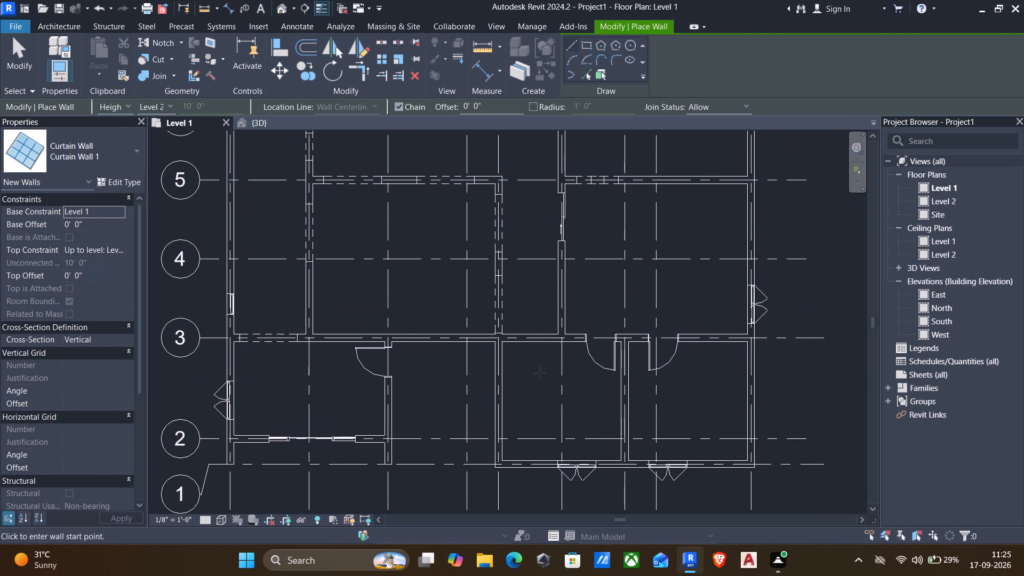
{"action": "scroll", "coordinate": [542, 373], "scroll_direction": "down", "scroll_amount": 2}
{"action": "middle_click_drag", "start_coordinate": [574, 227], "coordinate": [506, 356]}
{"action": "scroll", "coordinate": [550, 235], "scroll_direction": "up", "scroll_amount": 3}
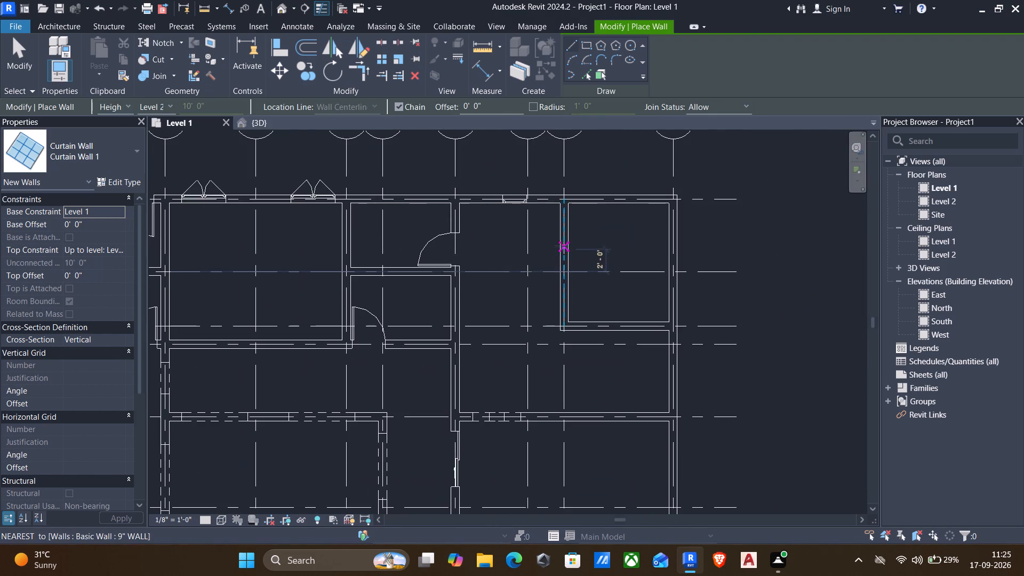
{"action": "scroll", "coordinate": [565, 223], "scroll_direction": "up", "scroll_amount": 3}
{"action": "left_click", "coordinate": [566, 223]}
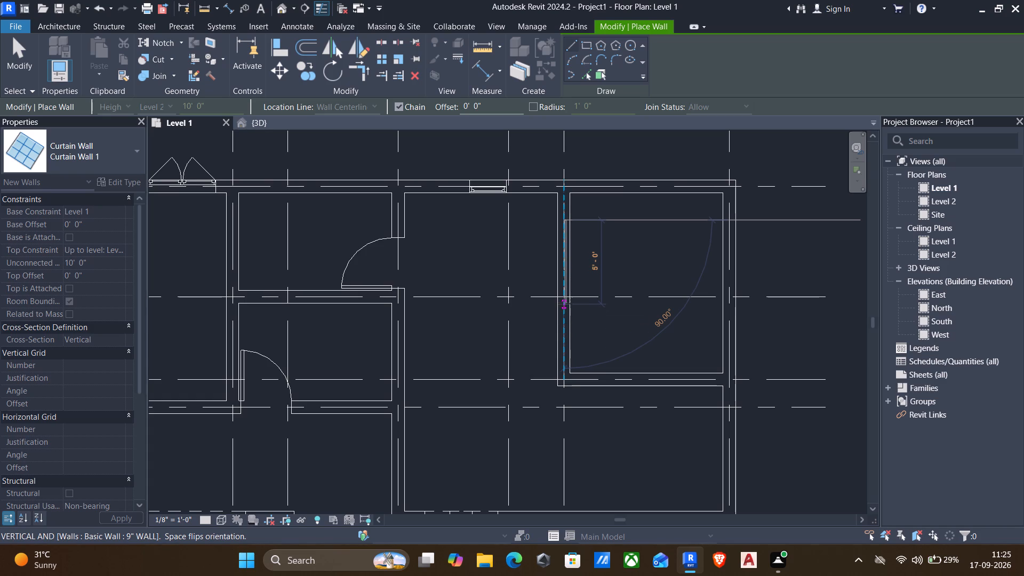
{"action": "left_click", "coordinate": [564, 303]}
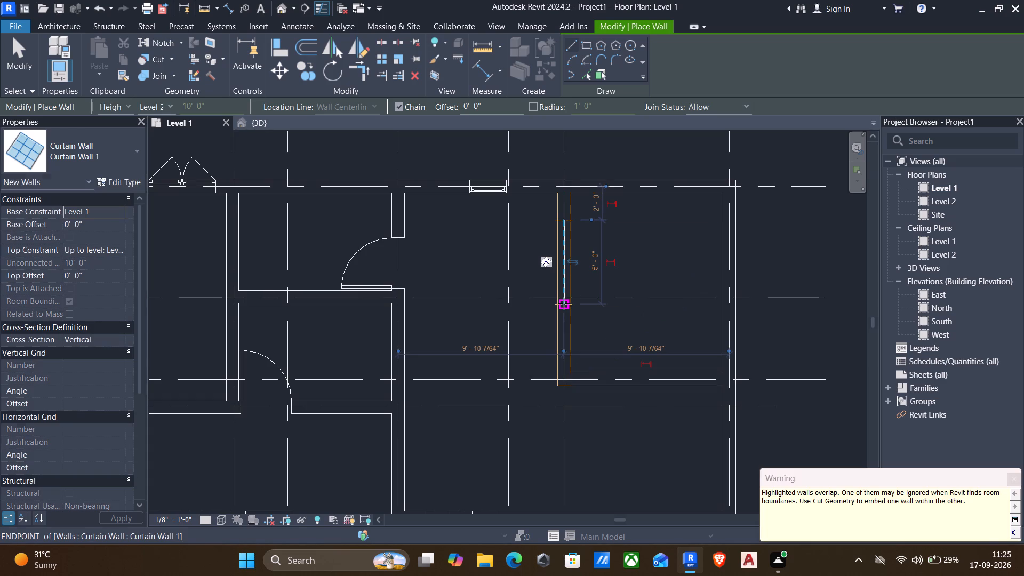
{"action": "key", "text": "Escape"}
{"action": "key", "text": "Escape"}
Extend the grid H curtain wall's end slightly closer to the exterior wall.
{"action": "scroll", "coordinate": [562, 236], "scroll_direction": "up", "scroll_amount": 3}
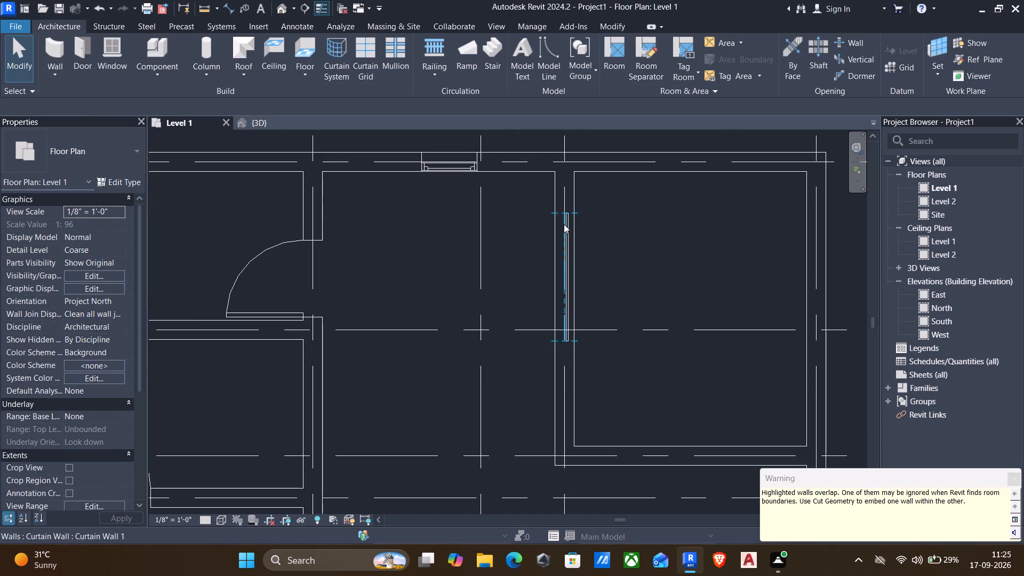
{"action": "left_click", "coordinate": [564, 224]}
{"action": "left_click_drag", "start_coordinate": [565, 212], "coordinate": [571, 203]}
{"action": "key", "text": "Escape"}
{"action": "scroll", "coordinate": [556, 358], "scroll_direction": "down", "scroll_amount": 1}
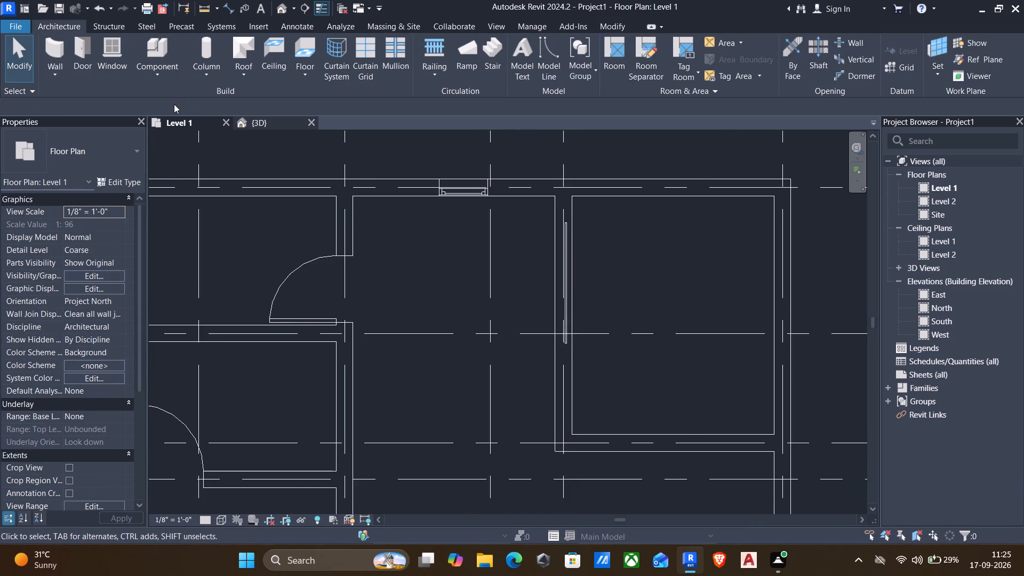
Cut the 9" wall on grid H with the new curtain wall using Cut Geometry.
{"action": "key", "text": "l"}
{"action": "key", "text": "i"}
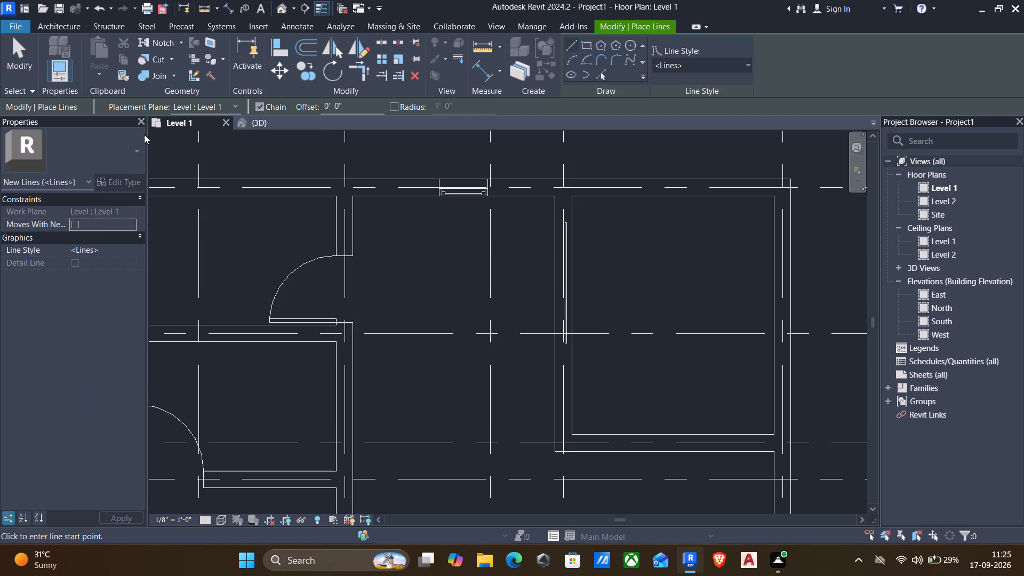
{"action": "left_click", "coordinate": [145, 61]}
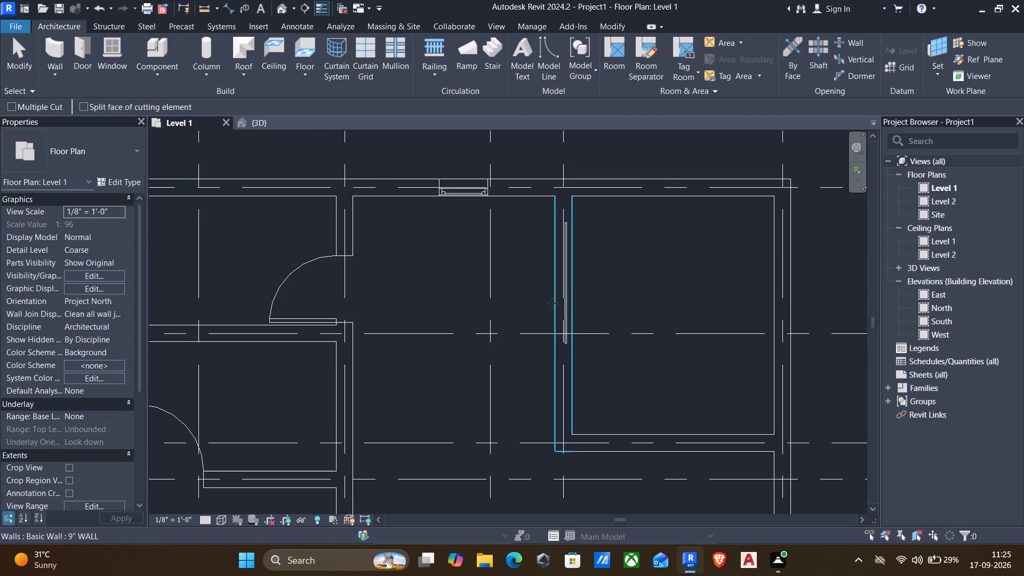
{"action": "left_click", "coordinate": [553, 303]}
{"action": "left_click", "coordinate": [563, 291]}
{"action": "key", "text": "Escape"}
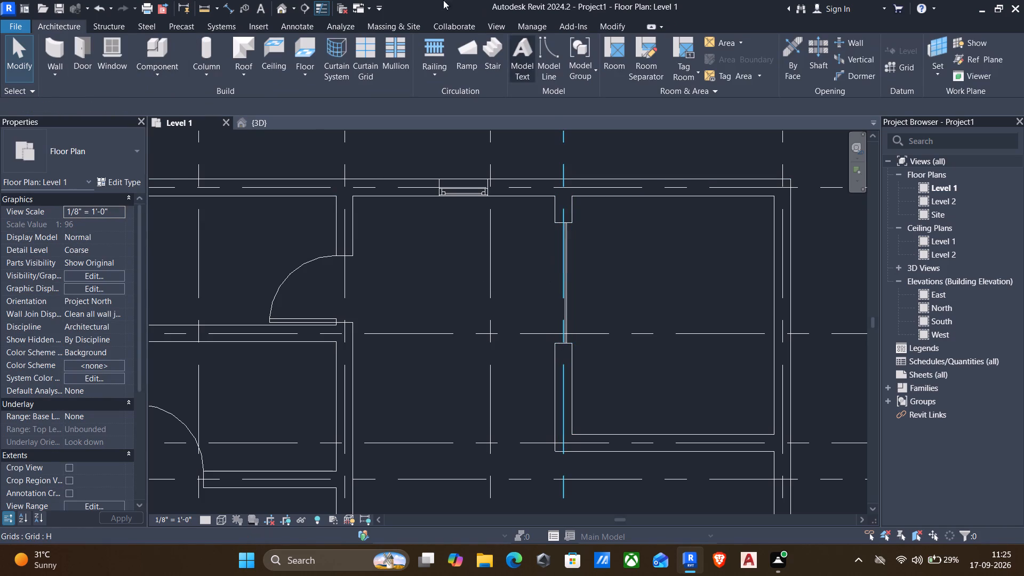
In 3D, add two vertical grid lines to the grid H curtain wall, about 1'-1" from its exterior-wall end and 2'-2" from the other end.
{"action": "left_click", "coordinate": [282, 9]}
{"action": "scroll", "coordinate": [533, 171], "scroll_direction": "down", "scroll_amount": 3}
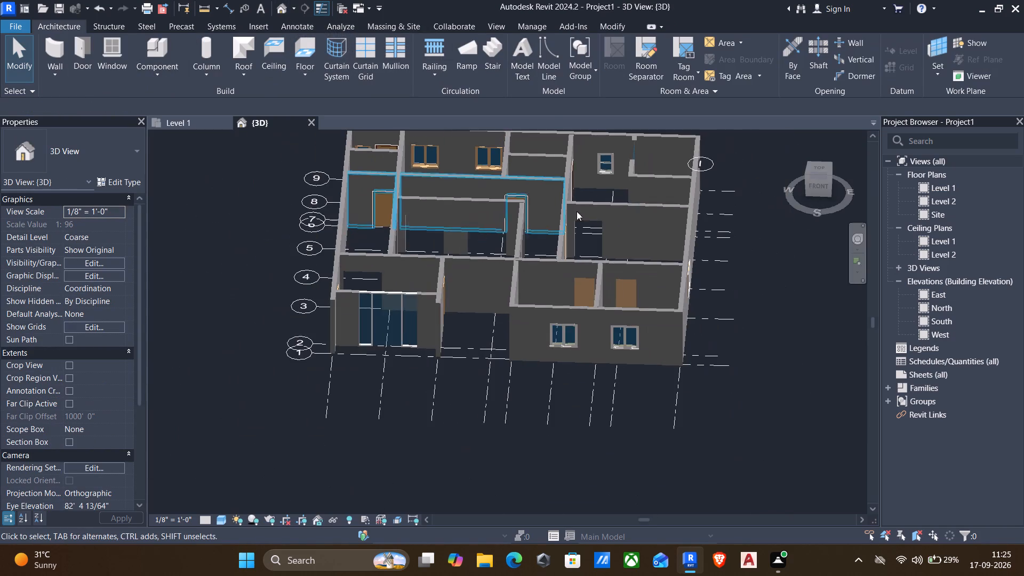
{"action": "scroll", "coordinate": [615, 206], "scroll_direction": "down", "scroll_amount": 1}
{"action": "middle_click_drag", "start_coordinate": [653, 212], "coordinate": [554, 218], "text": "shift"}
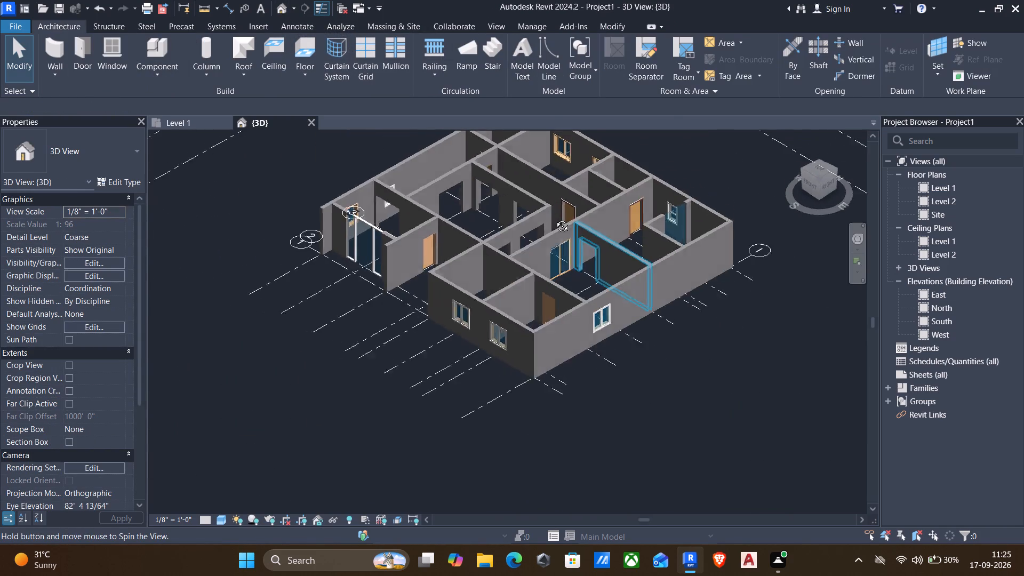
{"action": "middle_click_drag", "start_coordinate": [554, 218], "coordinate": [801, 215], "text": "shift"}
{"action": "middle_click_drag", "start_coordinate": [418, 217], "coordinate": [451, 318]}
{"action": "scroll", "coordinate": [508, 226], "scroll_direction": "up", "scroll_amount": 4}
{"action": "scroll", "coordinate": [501, 287], "scroll_direction": "up", "scroll_amount": 2}
{"action": "left_click", "coordinate": [496, 248]}
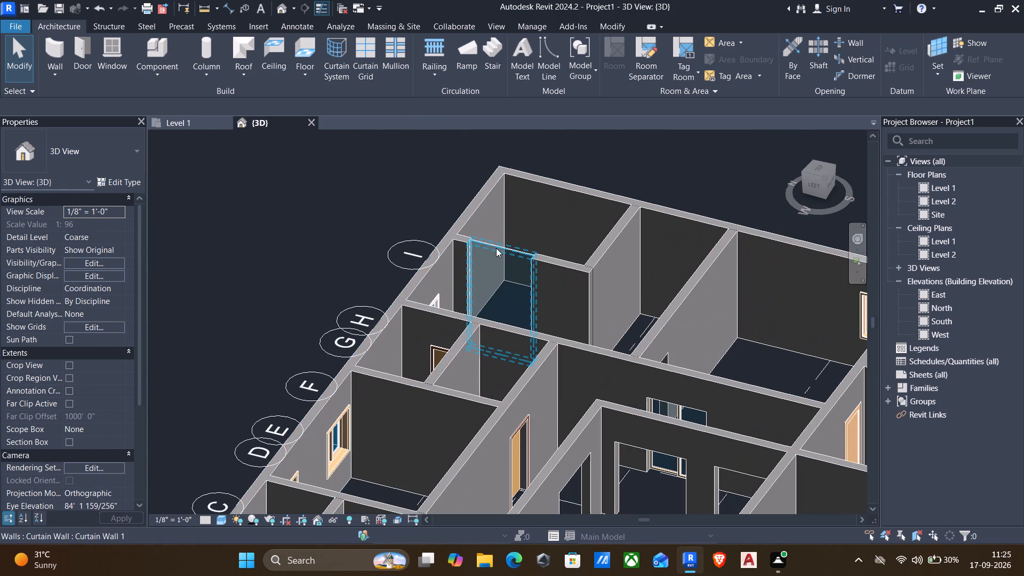
{"action": "left_click", "coordinate": [49, 23]}
{"action": "left_click", "coordinate": [367, 53]}
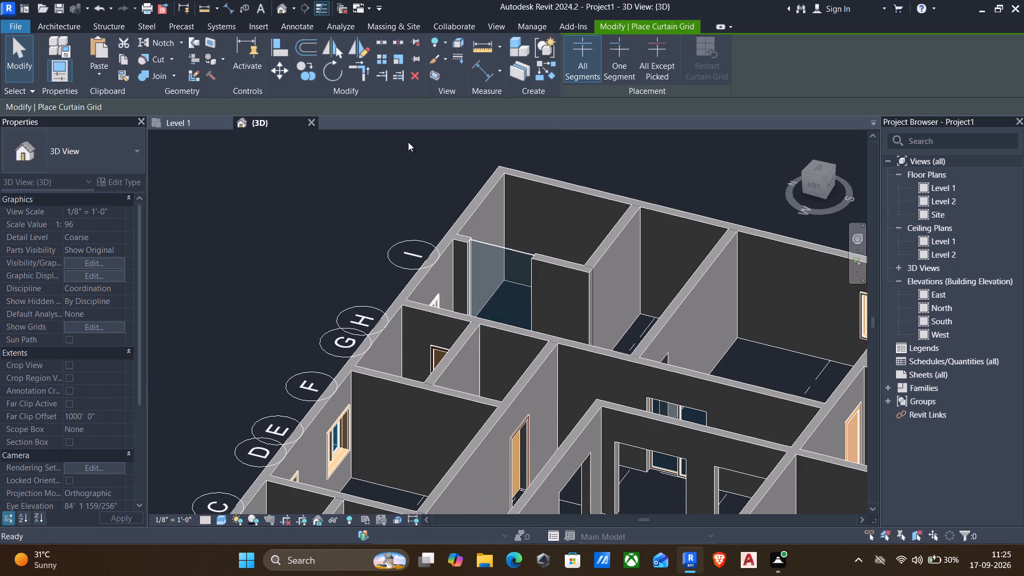
{"action": "scroll", "coordinate": [496, 249], "scroll_direction": "up", "scroll_amount": 3}
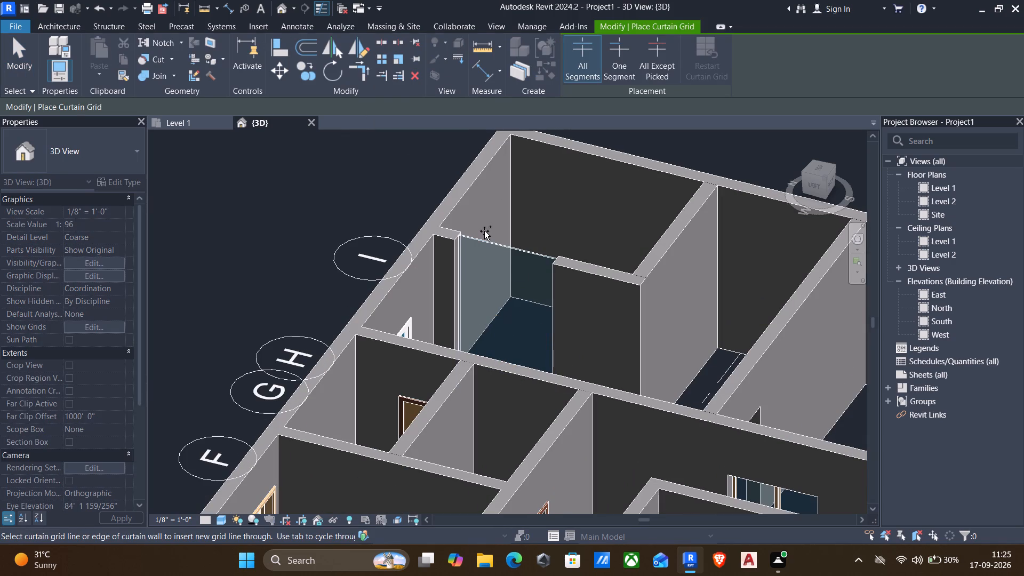
{"action": "scroll", "coordinate": [482, 253], "scroll_direction": "up", "scroll_amount": 5}
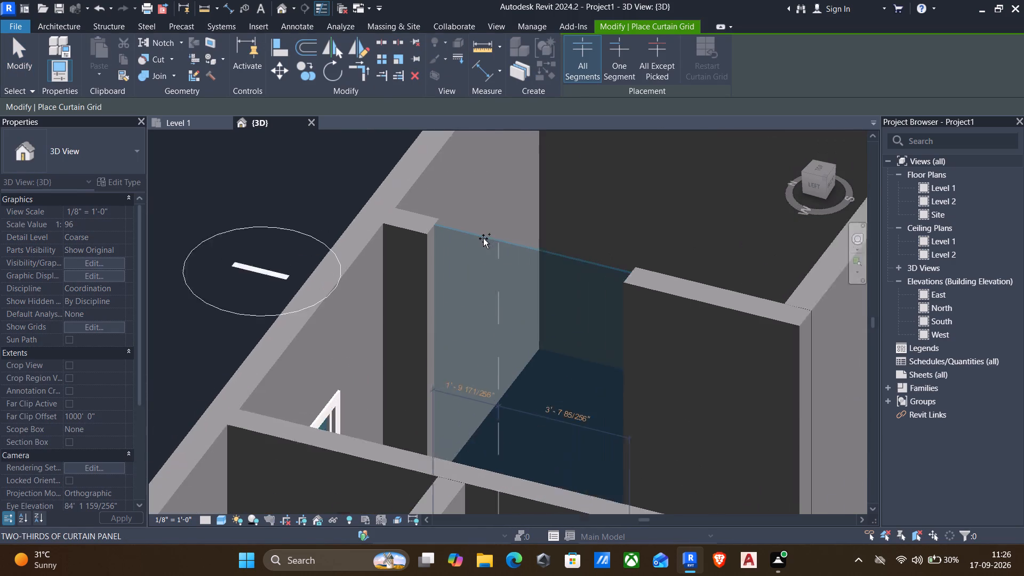
{"action": "scroll", "coordinate": [483, 238], "scroll_direction": "up", "scroll_amount": 1}
{"action": "left_click", "coordinate": [470, 234]}
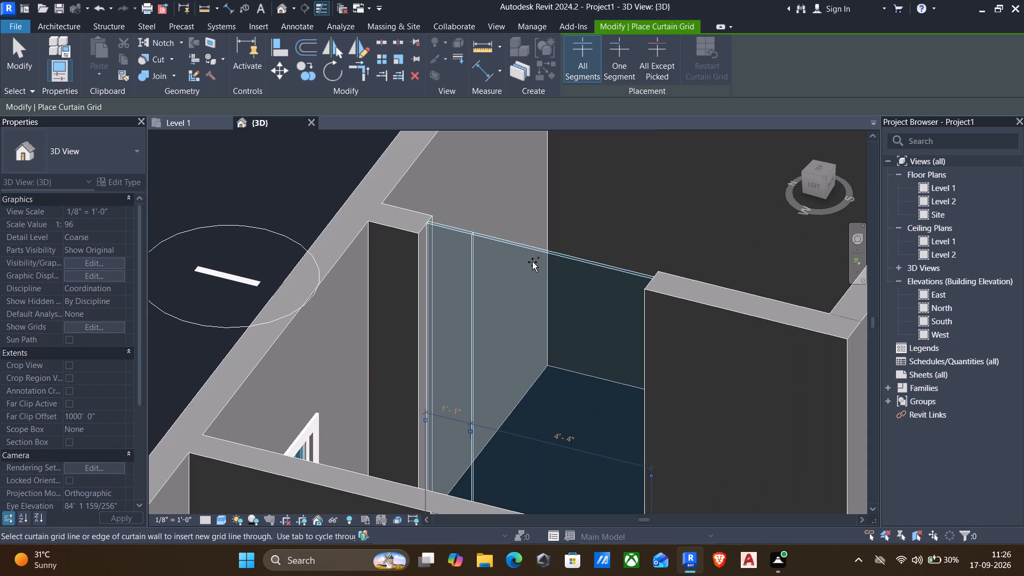
{"action": "left_click", "coordinate": [557, 258]}
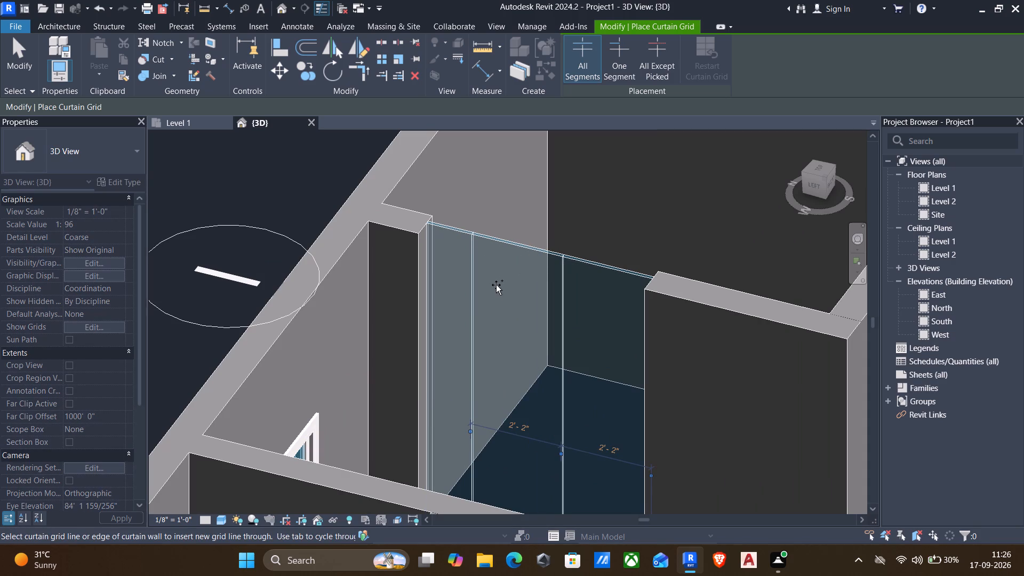
{"action": "key", "text": "Escape"}
{"action": "key", "text": "Escape"}
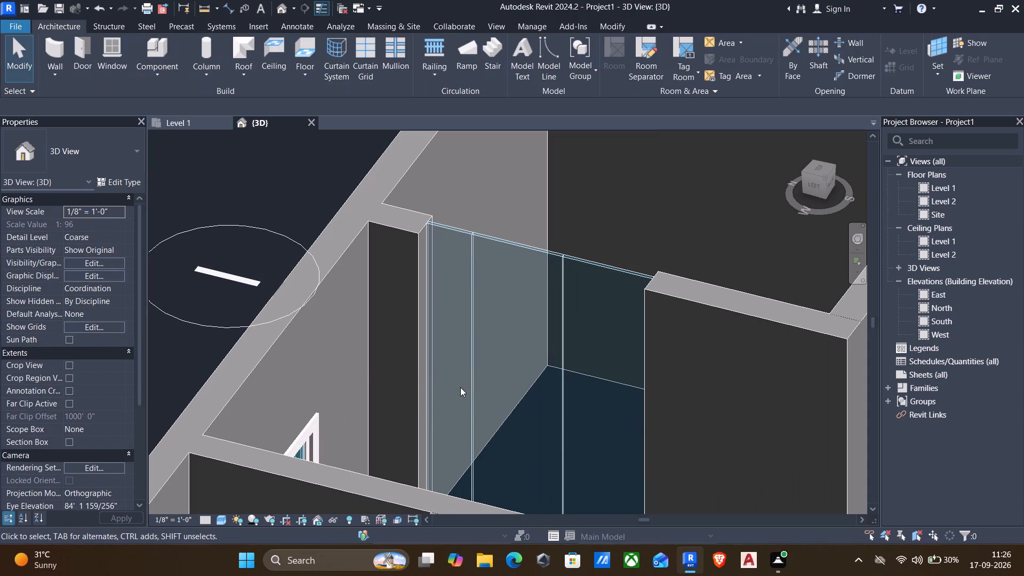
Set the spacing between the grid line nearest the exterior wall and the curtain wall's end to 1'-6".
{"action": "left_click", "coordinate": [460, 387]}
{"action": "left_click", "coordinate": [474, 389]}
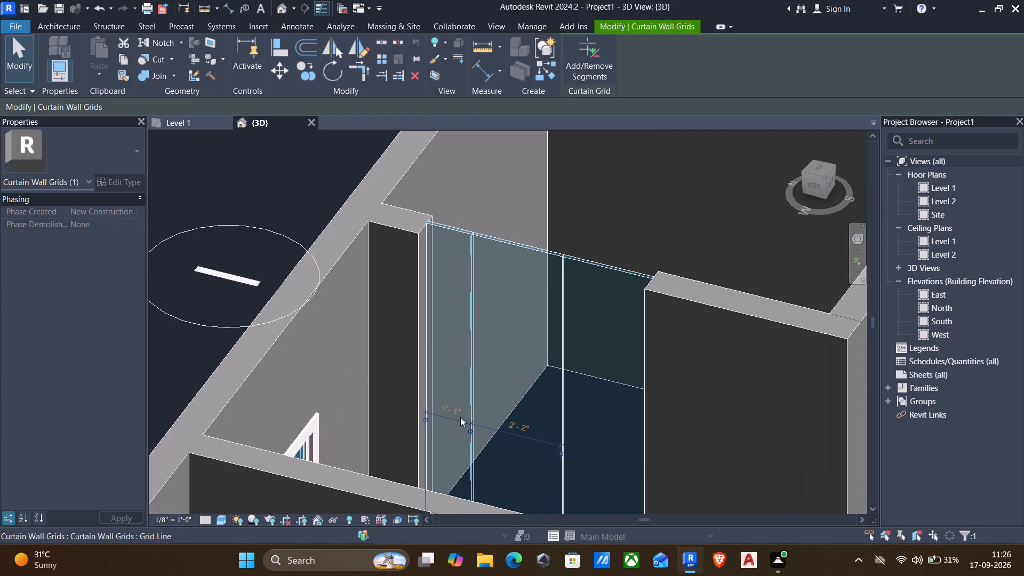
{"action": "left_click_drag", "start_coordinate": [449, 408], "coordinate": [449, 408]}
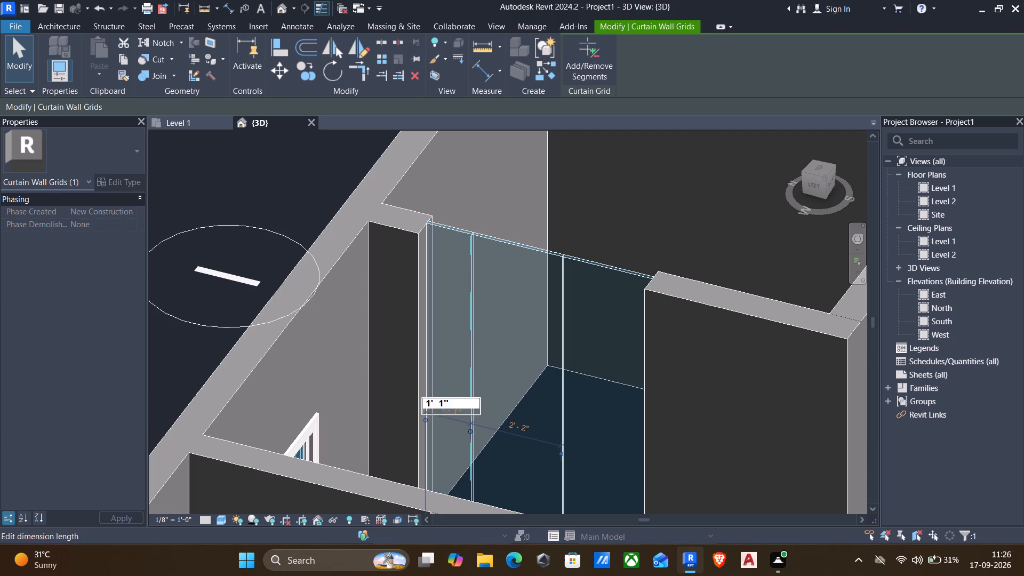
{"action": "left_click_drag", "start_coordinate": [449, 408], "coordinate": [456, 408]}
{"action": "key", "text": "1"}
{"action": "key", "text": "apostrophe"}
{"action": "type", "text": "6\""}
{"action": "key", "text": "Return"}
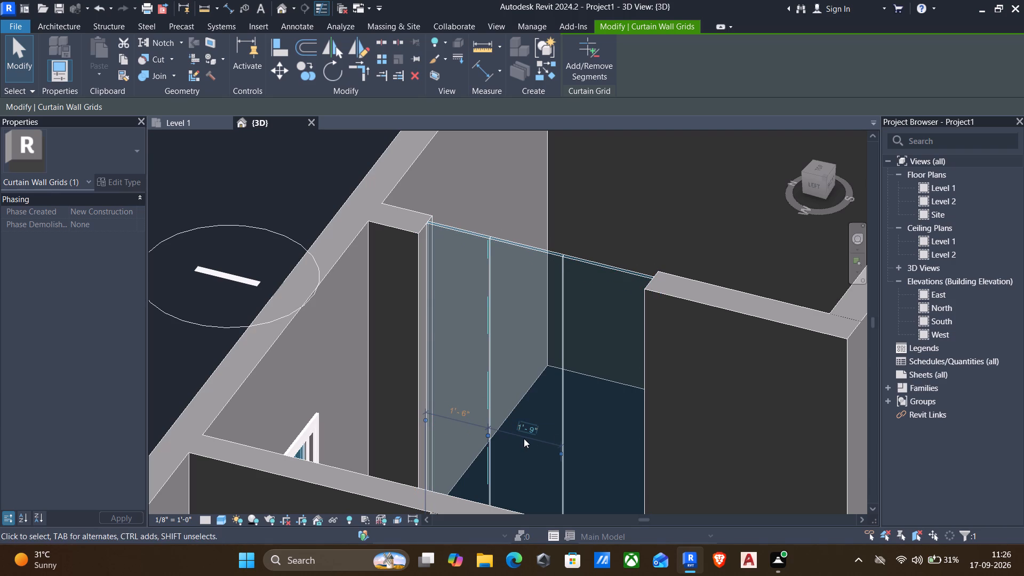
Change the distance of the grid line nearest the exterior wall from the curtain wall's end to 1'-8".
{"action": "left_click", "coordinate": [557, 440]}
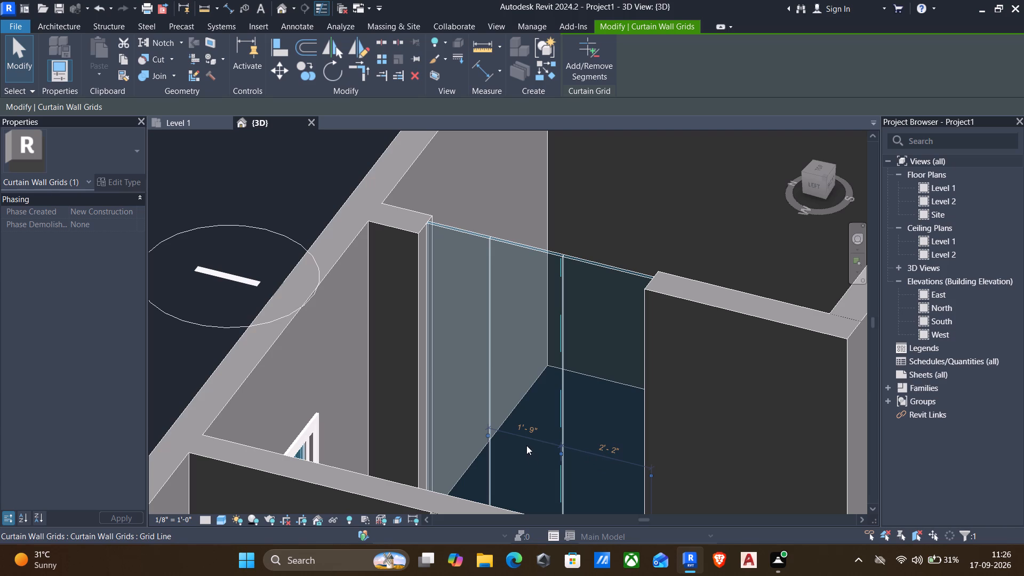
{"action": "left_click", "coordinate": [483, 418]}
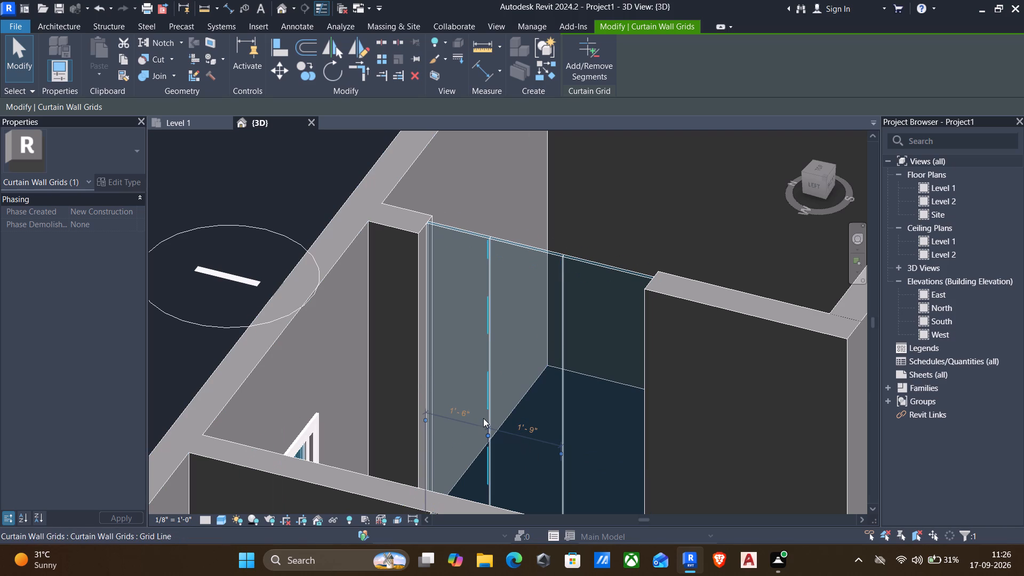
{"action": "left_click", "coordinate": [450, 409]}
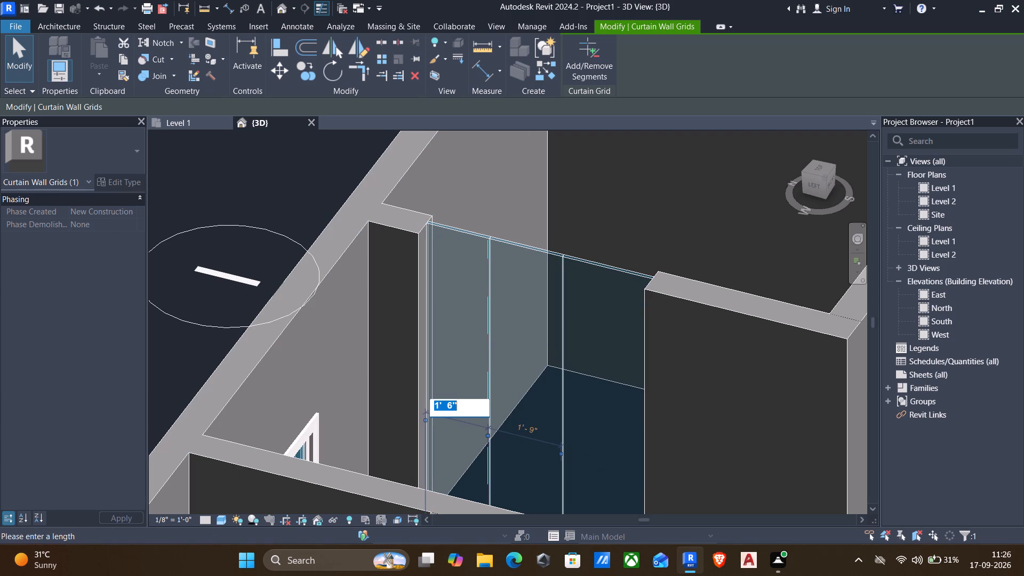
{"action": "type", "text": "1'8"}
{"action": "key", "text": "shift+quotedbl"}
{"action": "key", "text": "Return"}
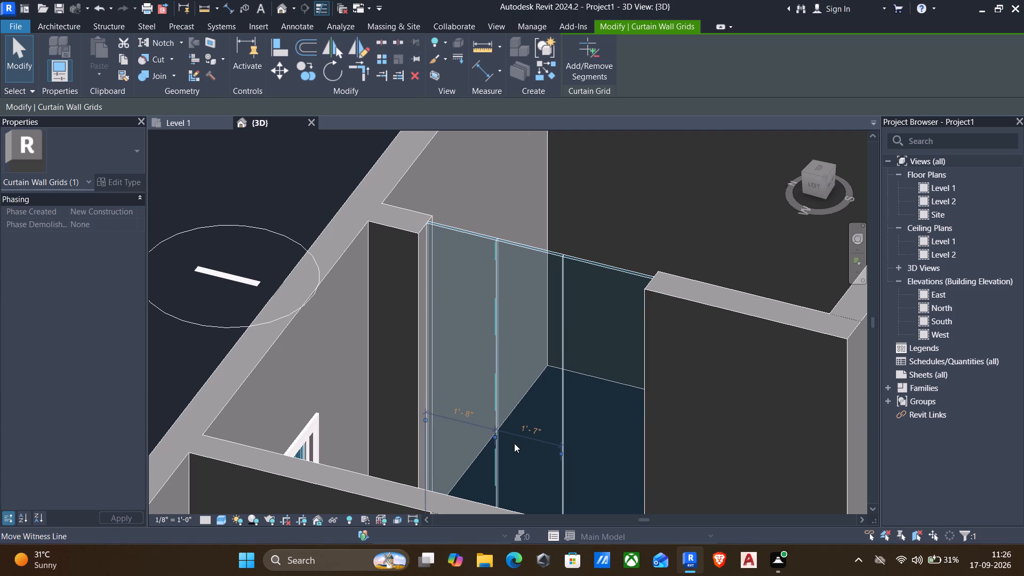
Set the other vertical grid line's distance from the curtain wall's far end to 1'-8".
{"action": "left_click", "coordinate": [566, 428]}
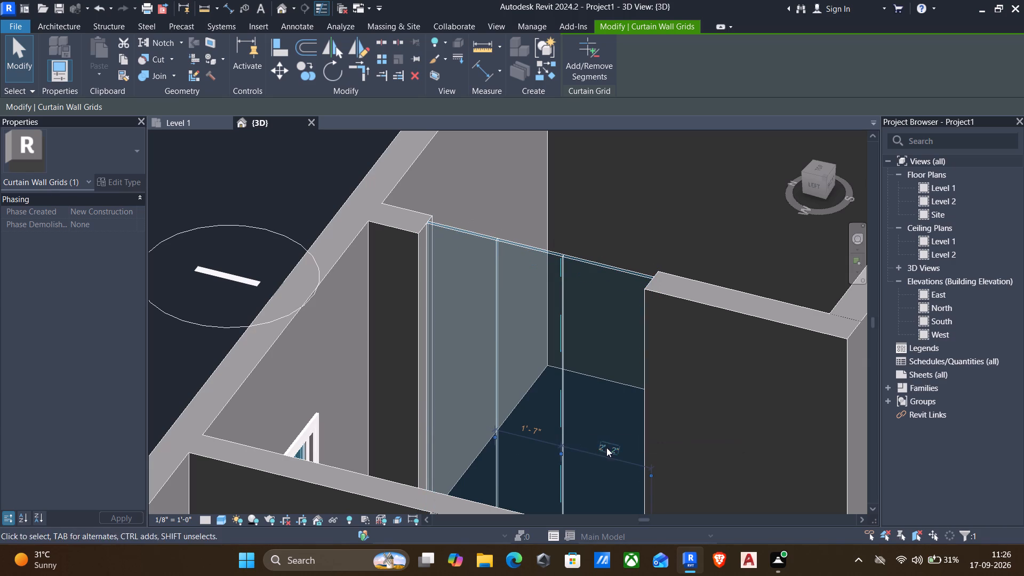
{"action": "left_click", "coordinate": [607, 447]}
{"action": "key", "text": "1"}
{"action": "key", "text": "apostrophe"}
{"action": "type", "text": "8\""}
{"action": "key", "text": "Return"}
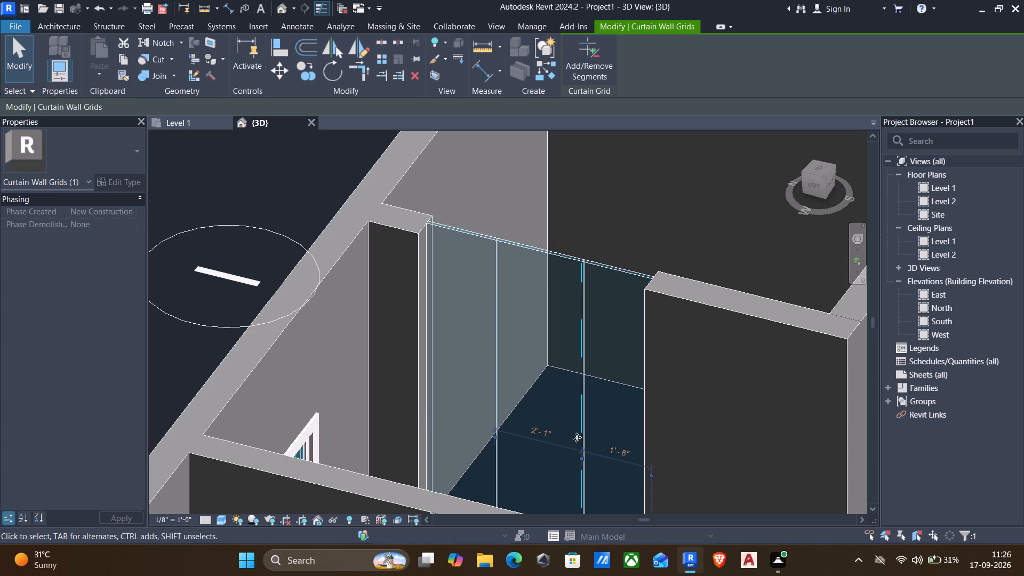
Set the distance from the curtain wall's exterior-wall end to its nearest vertical grid line to 1'-10".
{"action": "left_click", "coordinate": [494, 427]}
{"action": "left_click", "coordinate": [463, 417]}
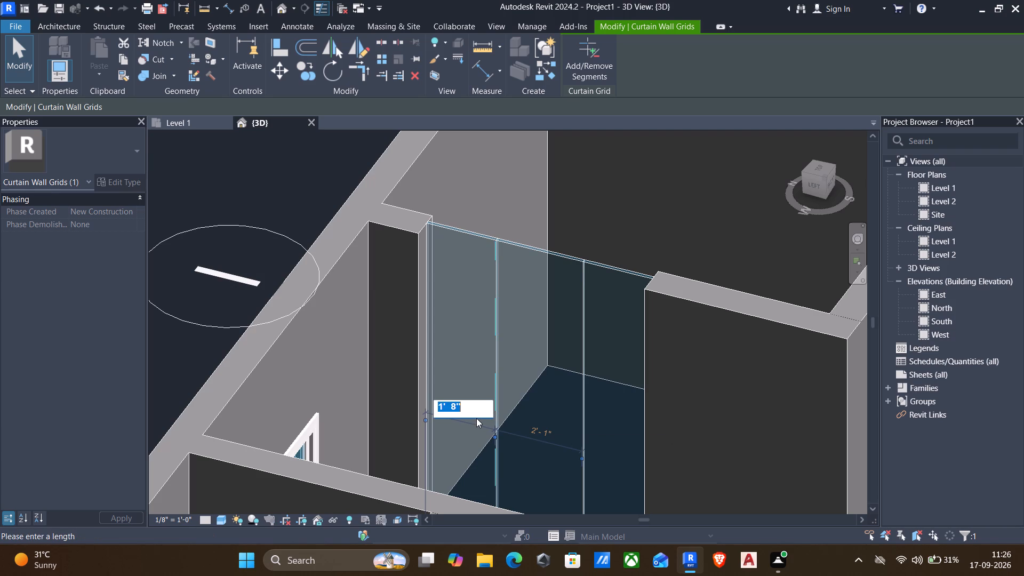
{"action": "type", "text": "1'"}
{"action": "type", "text": "10"}
{"action": "key", "text": "shift+quotedbl"}
{"action": "key", "text": "Return"}
Set the second vertical grid line's distance from the curtain wall's far end to 1'-10".
{"action": "left_click", "coordinate": [581, 430]}
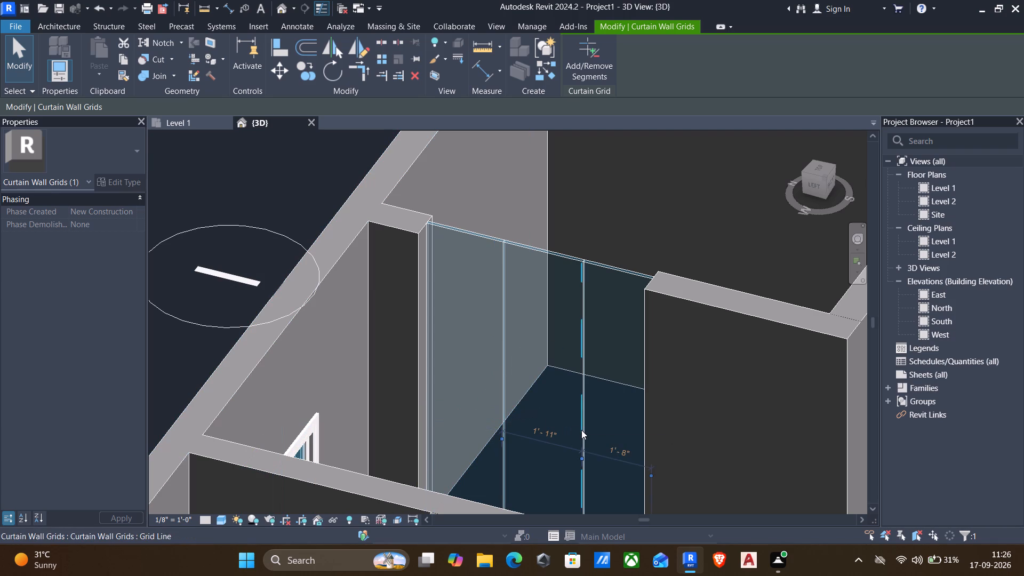
{"action": "left_click", "coordinate": [626, 452]}
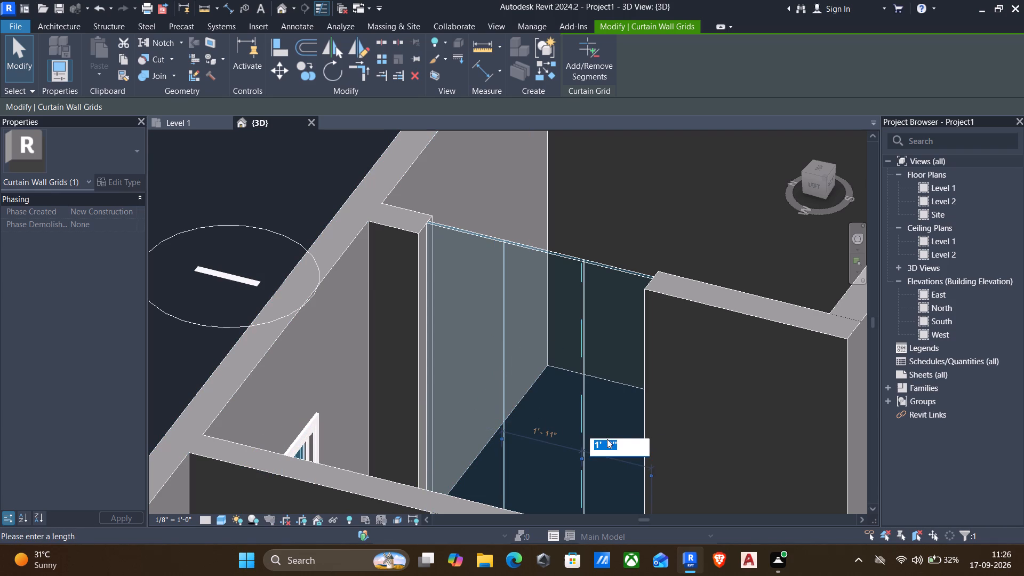
{"action": "key", "text": "1"}
{"action": "key", "text": "apostrophe"}
{"action": "key", "text": "1"}
{"action": "key", "text": "0"}
{"action": "key", "text": "shift+quotedbl"}
{"action": "key", "text": "Return"}
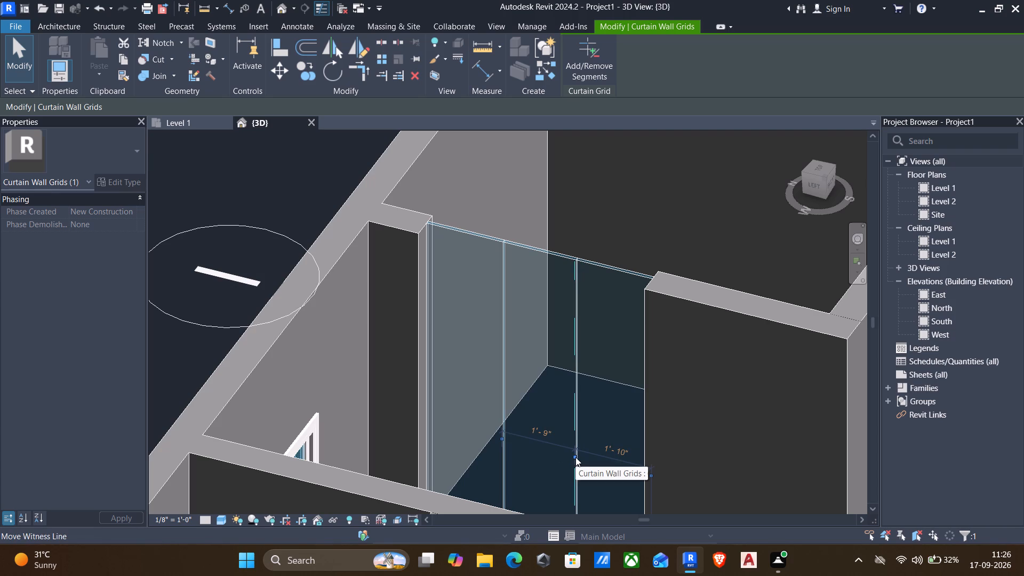
{"action": "key", "text": "Escape"}
Lower the top of the grid H curtain wall, giving it a top offset of -2'-0".
{"action": "scroll", "coordinate": [484, 446], "scroll_direction": "down", "scroll_amount": 2}
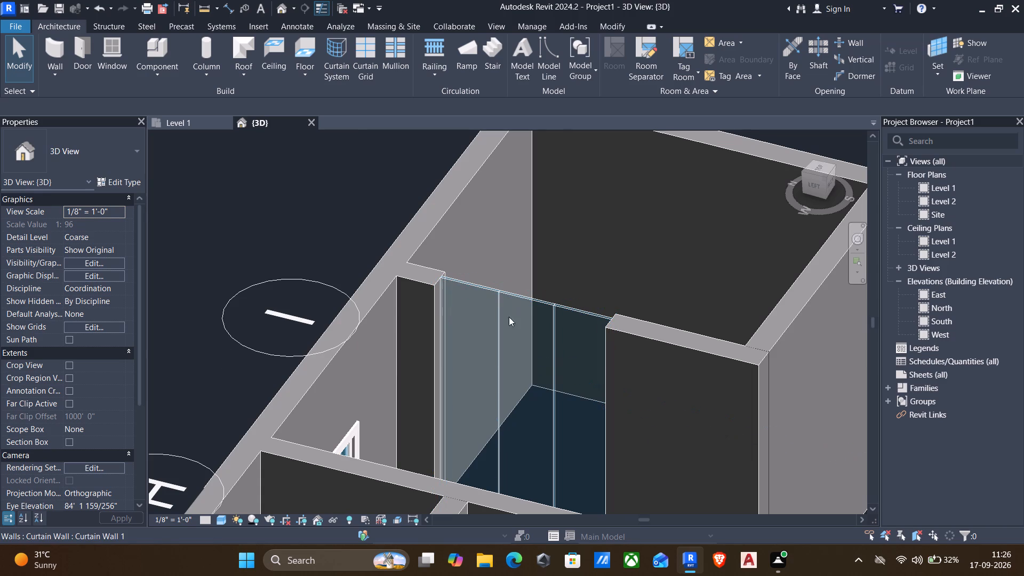
{"action": "scroll", "coordinate": [516, 413], "scroll_direction": "down", "scroll_amount": 1}
{"action": "middle_click_drag", "start_coordinate": [511, 428], "coordinate": [526, 393]}
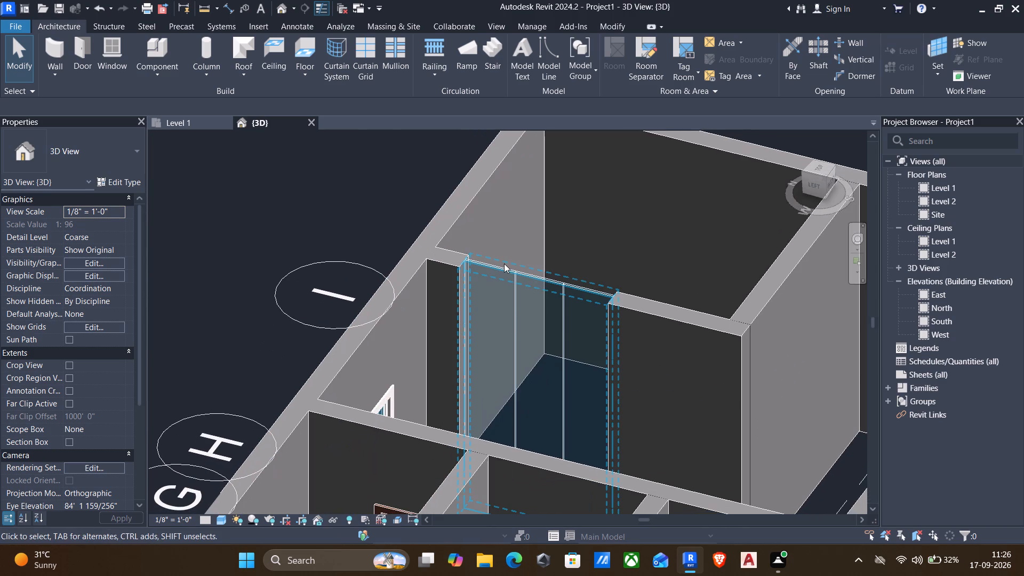
{"action": "left_click", "coordinate": [502, 269]}
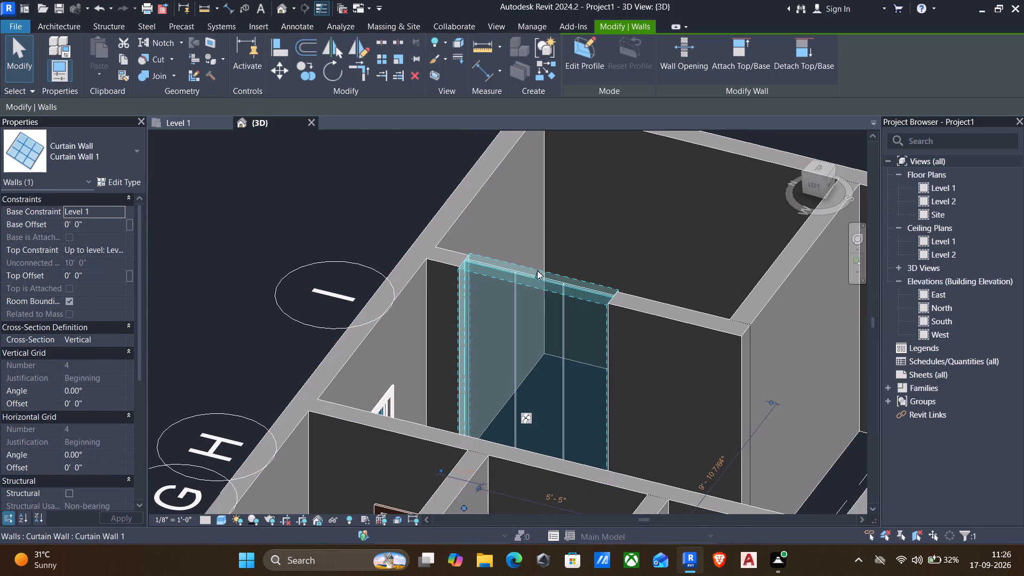
{"action": "left_click_drag", "start_coordinate": [537, 270], "coordinate": [538, 310]}
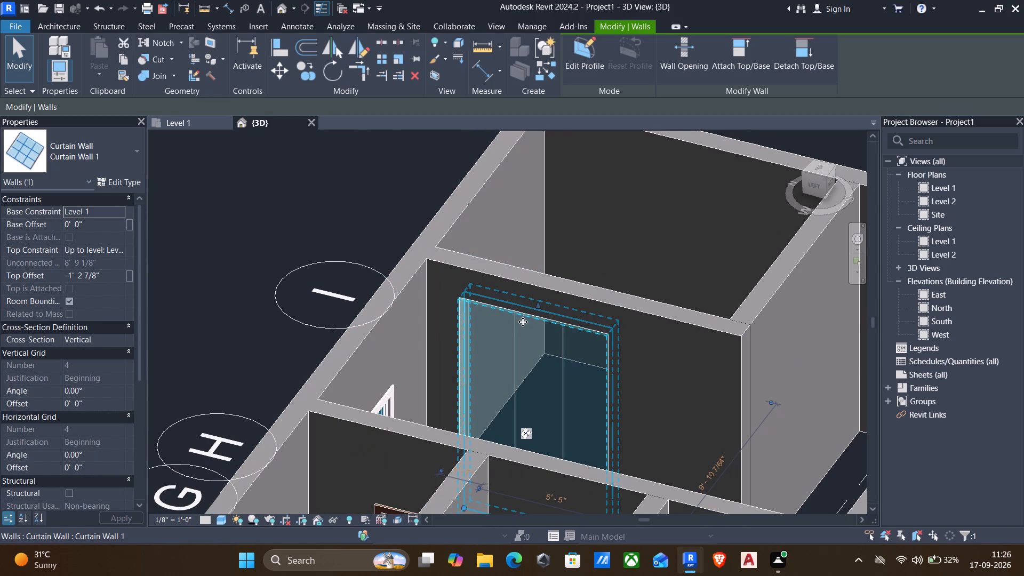
{"action": "left_click", "coordinate": [110, 276]}
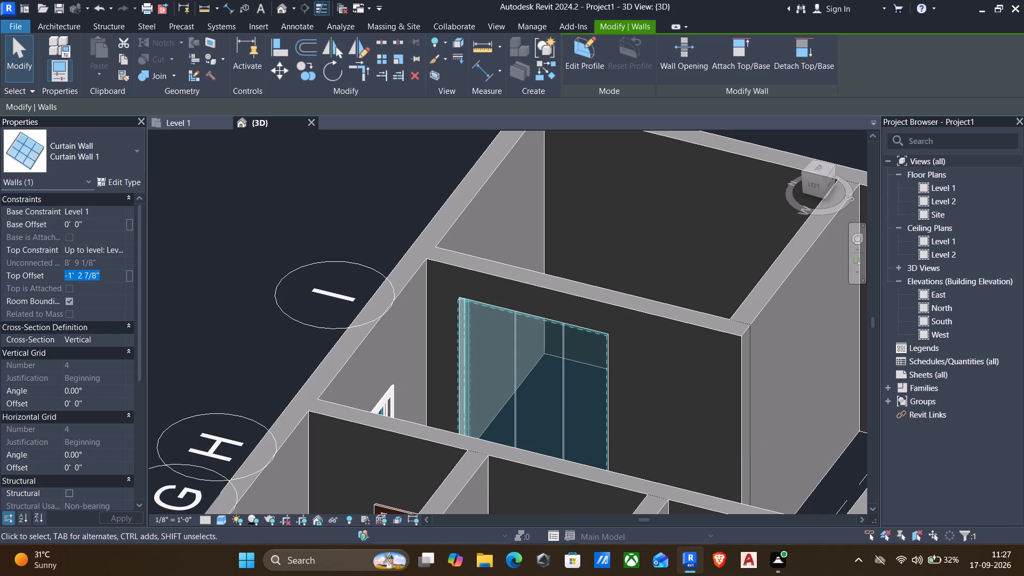
{"action": "key", "text": "2"}
{"action": "key", "text": "BackSpace"}
{"action": "key", "text": "BackSpace"}
{"action": "type", "text": "-2'"}
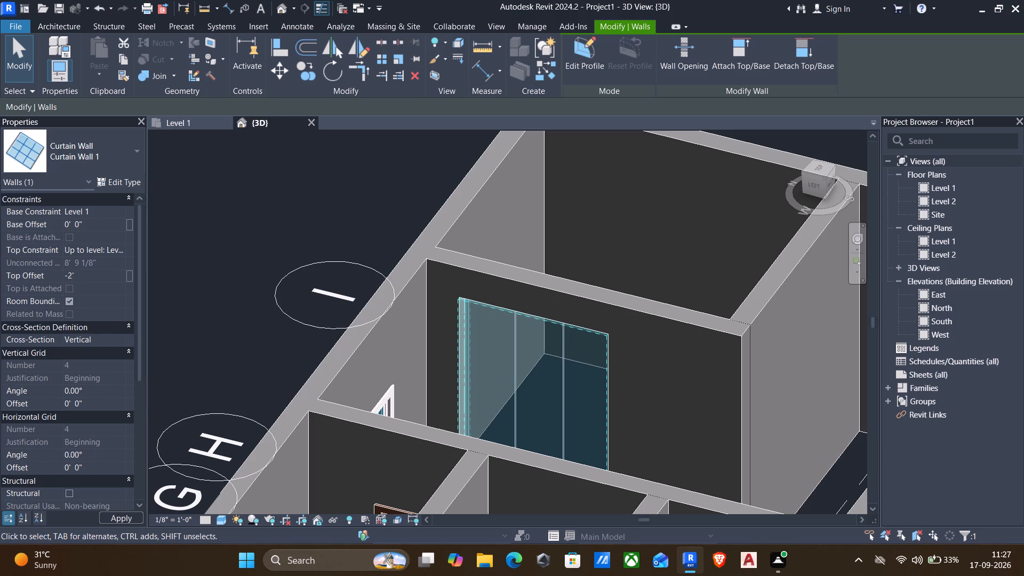
{"action": "key", "text": "Return"}
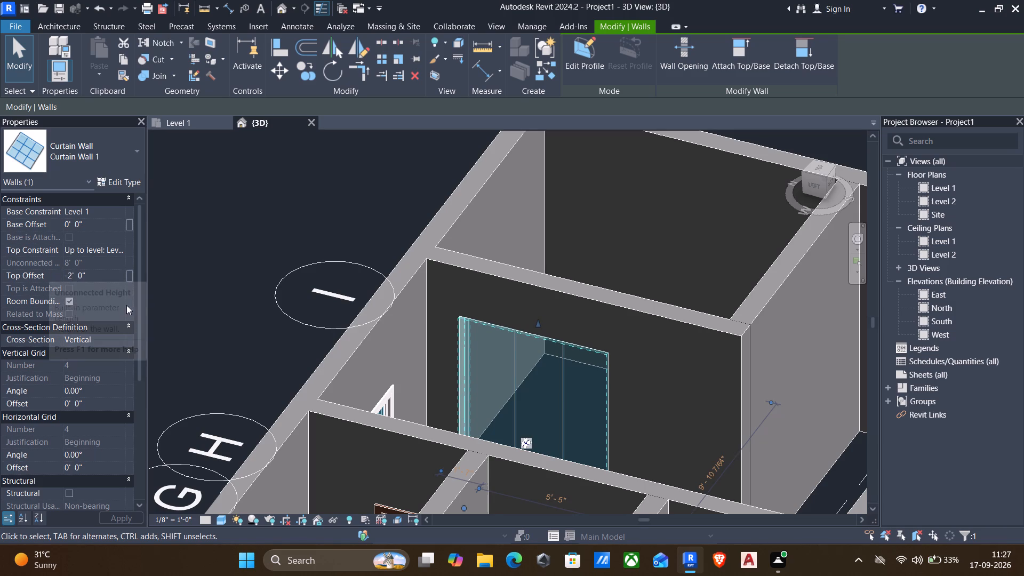
Raise the bottom of the grid H curtain wall with a base offset of 2'-0".
{"action": "left_click", "coordinate": [95, 228]}
{"action": "type", "text": "-2'"}
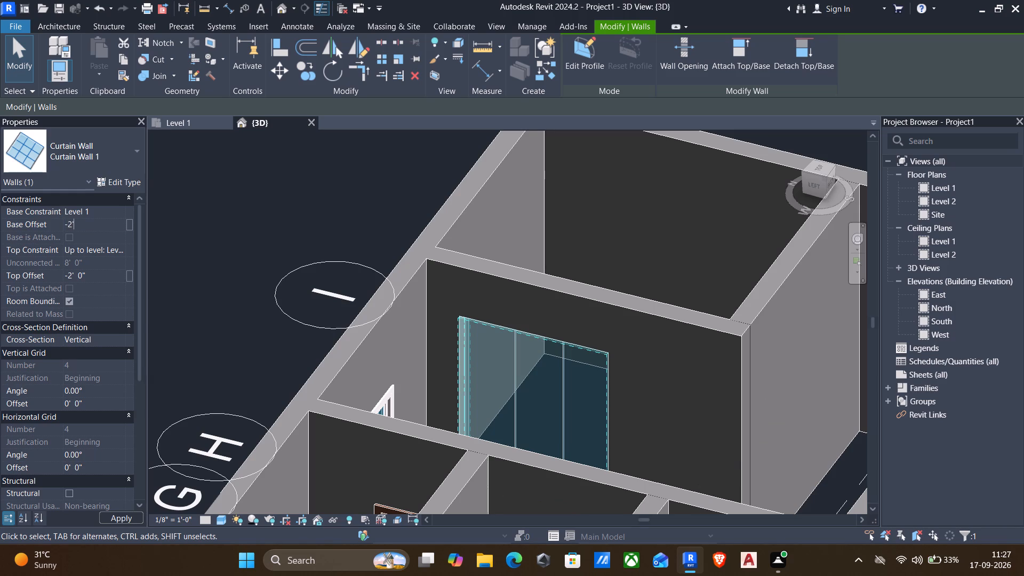
{"action": "key", "text": "BackSpace"}
{"action": "key", "text": "BackSpace"}
{"action": "key", "text": "BackSpace"}
{"action": "type", "text": "2'"}
{"action": "key", "text": "Return"}
{"action": "scroll", "coordinate": [417, 335], "scroll_direction": "down", "scroll_amount": 1}
{"action": "middle_click_drag", "start_coordinate": [454, 359], "coordinate": [466, 350]}
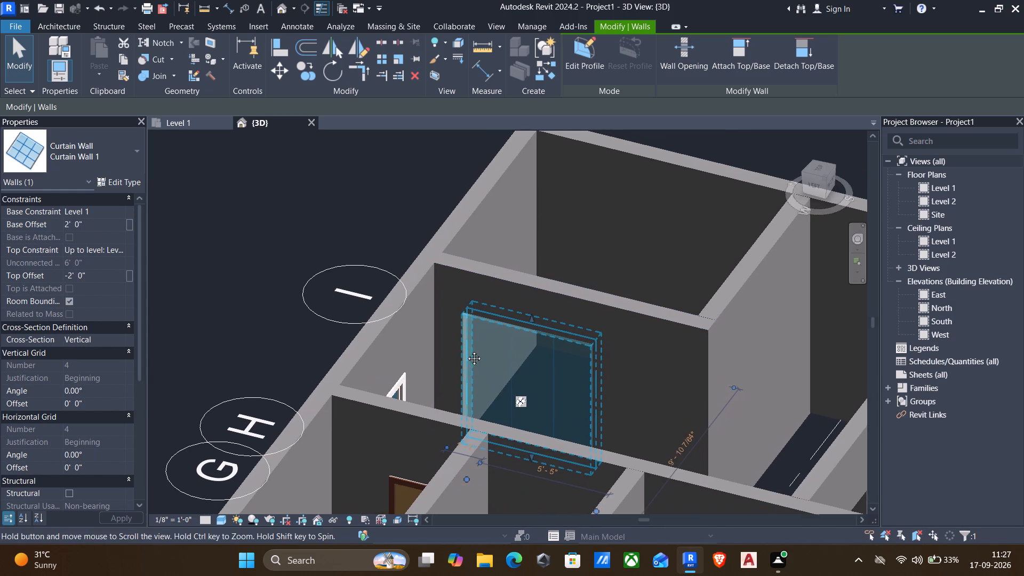
{"action": "middle_click_drag", "start_coordinate": [466, 350], "coordinate": [469, 350]}
{"action": "key", "text": "Escape"}
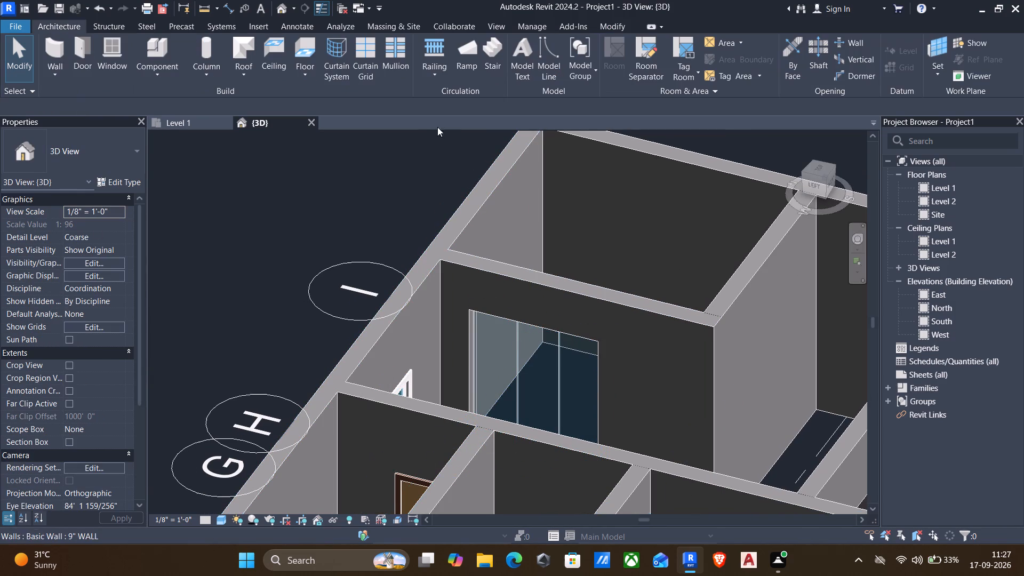
Add 2.5" x 5" rectangular mullions to all grid lines of the grid H curtain wall at once.
{"action": "left_click", "coordinate": [397, 53]}
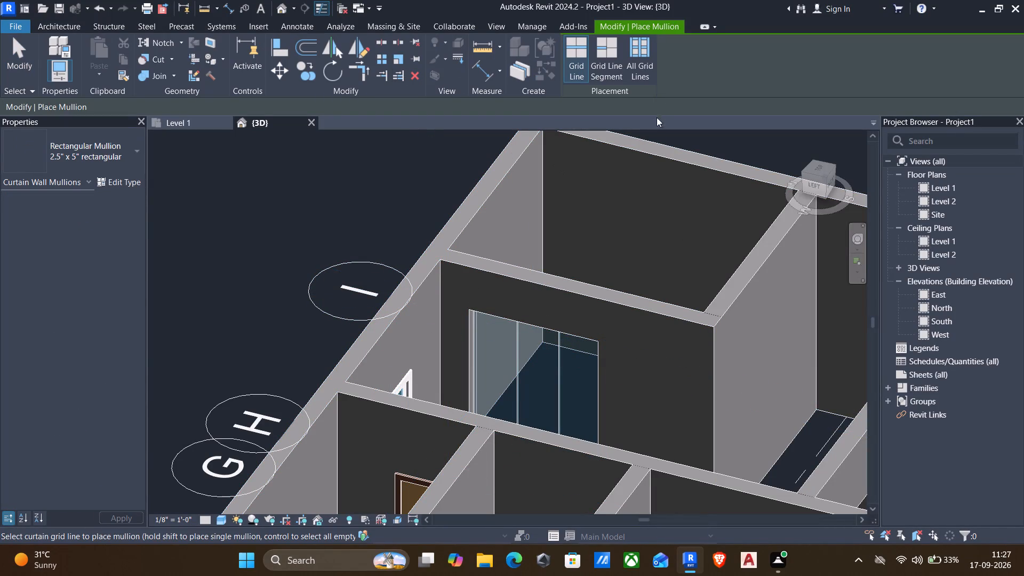
{"action": "left_click", "coordinate": [645, 59]}
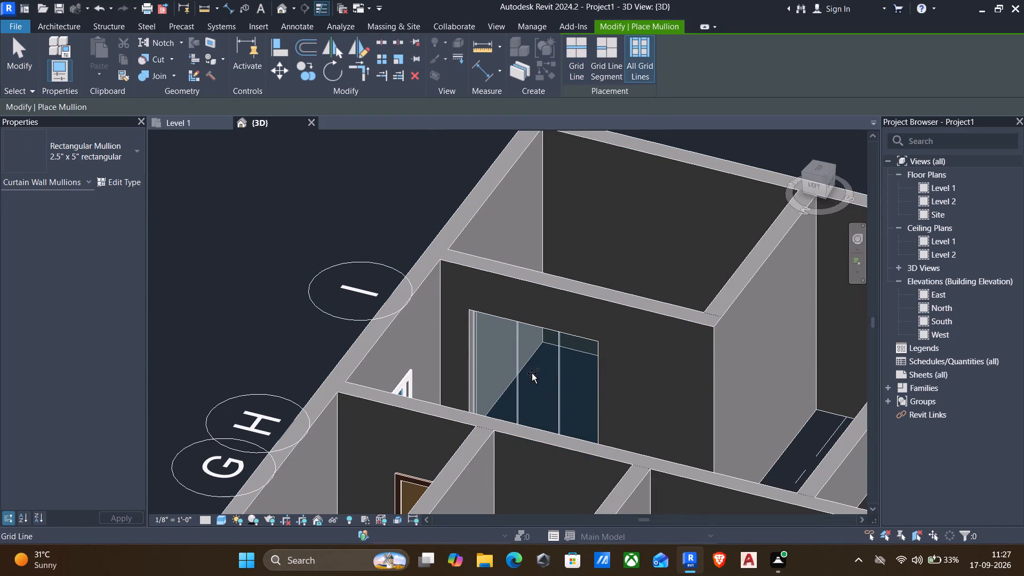
{"action": "left_click", "coordinate": [516, 368]}
{"action": "scroll", "coordinate": [517, 388], "scroll_direction": "down", "scroll_amount": 1}
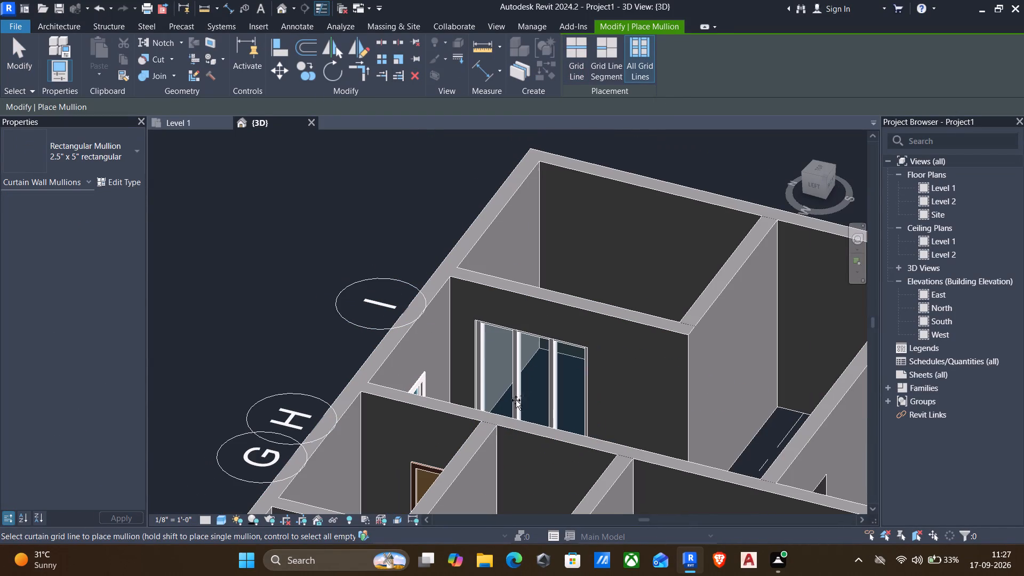
{"action": "key", "text": "Escape"}
Look over the curtain wall and surrounding rooms in 3D, then return to the Level 1 plan and review its walls for missing windows.
{"action": "scroll", "coordinate": [534, 435], "scroll_direction": "down", "scroll_amount": 2}
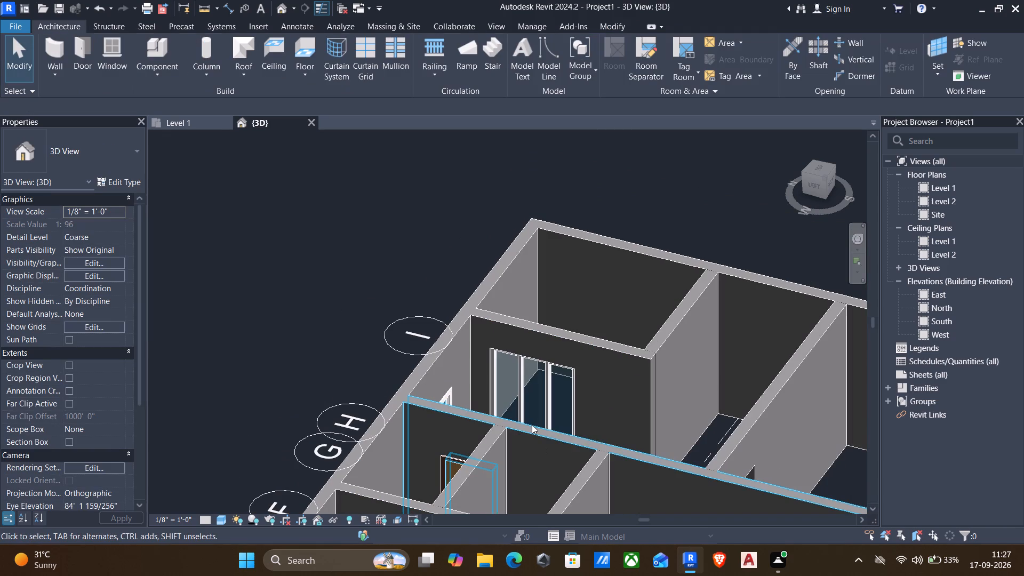
{"action": "scroll", "coordinate": [519, 423], "scroll_direction": "down", "scroll_amount": 1}
{"action": "middle_click_drag", "start_coordinate": [519, 411], "coordinate": [508, 412], "text": "shift"}
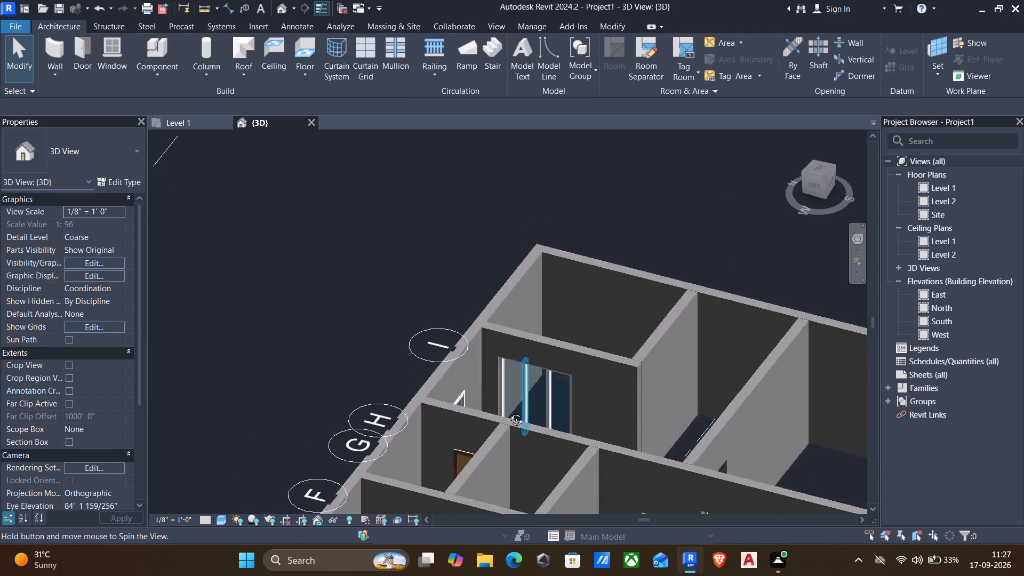
{"action": "middle_click_drag", "start_coordinate": [508, 412], "coordinate": [449, 426], "text": "shift"}
{"action": "scroll", "coordinate": [428, 428], "scroll_direction": "down", "scroll_amount": 2}
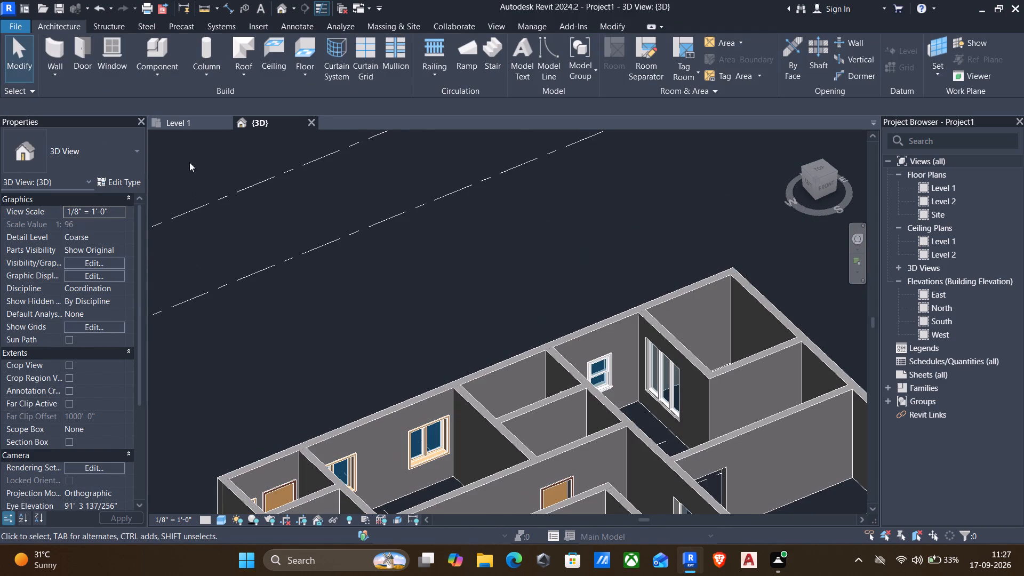
{"action": "left_click", "coordinate": [185, 127]}
{"action": "scroll", "coordinate": [523, 267], "scroll_direction": "down", "scroll_amount": 2}
{"action": "middle_click_drag", "start_coordinate": [501, 254], "coordinate": [505, 373]}
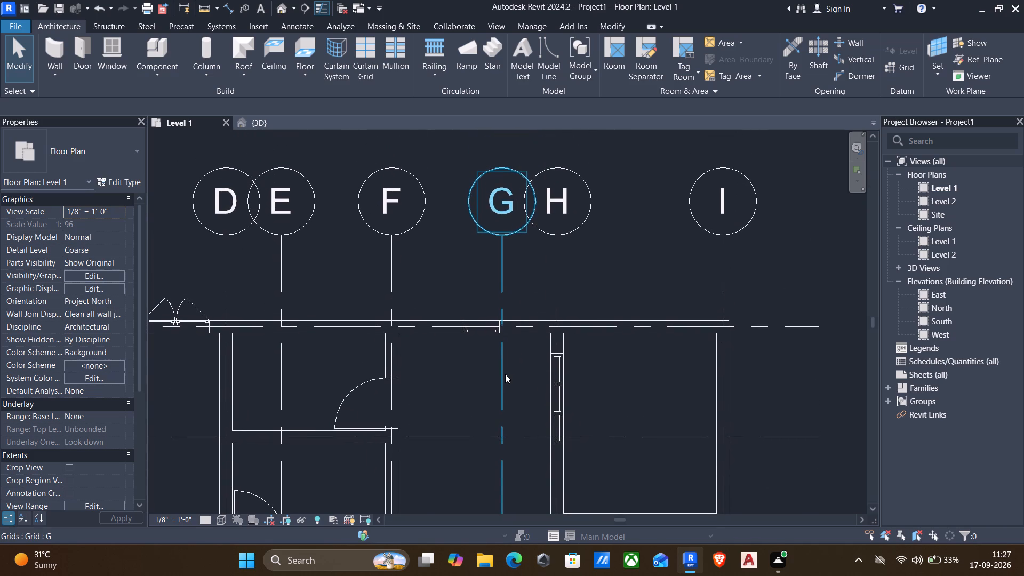
{"action": "scroll", "coordinate": [475, 371], "scroll_direction": "down", "scroll_amount": 2}
{"action": "middle_click_drag", "start_coordinate": [482, 372], "coordinate": [477, 309]}
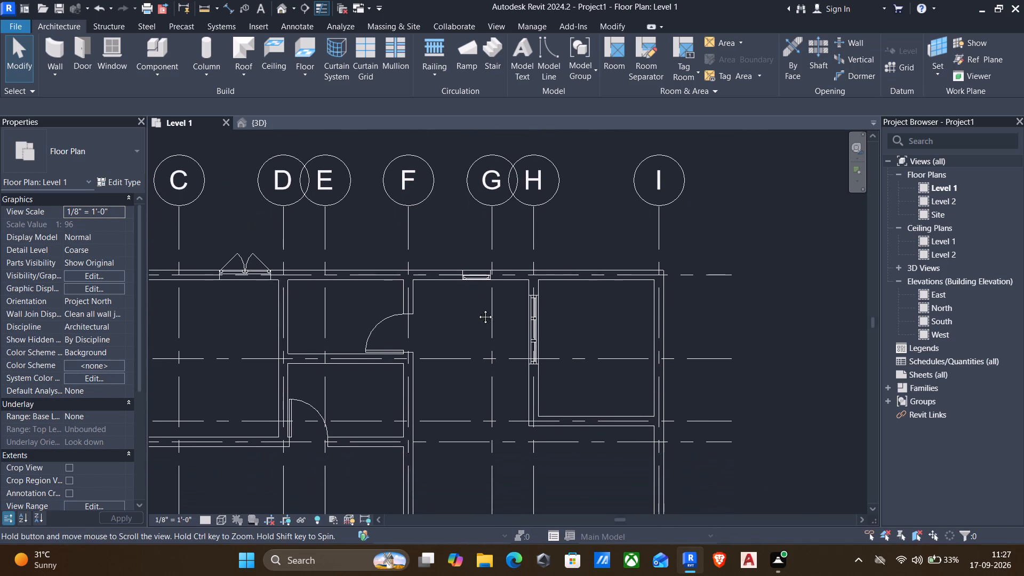
{"action": "middle_click_drag", "start_coordinate": [477, 309], "coordinate": [477, 308]}
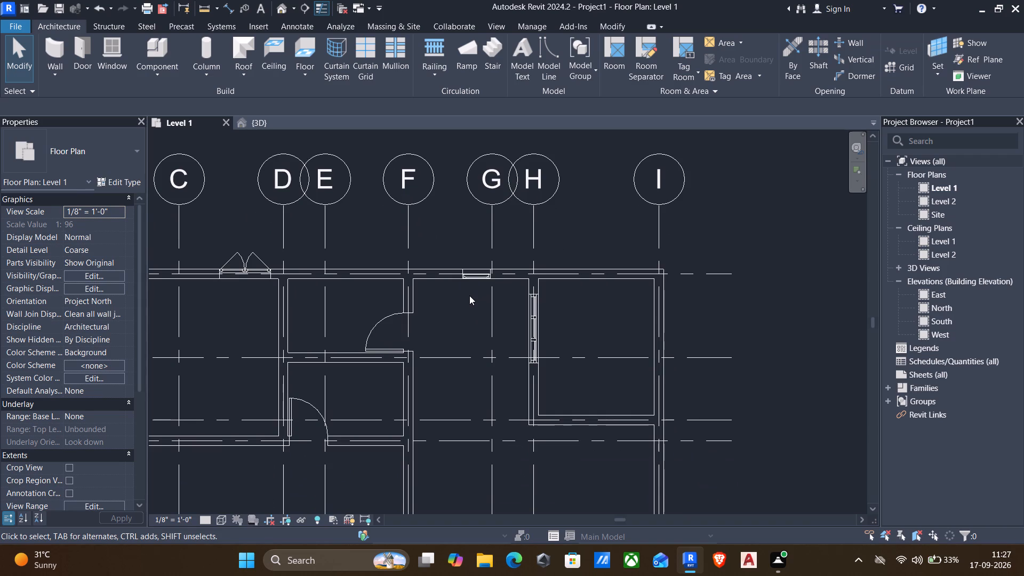
{"action": "middle_click_drag", "start_coordinate": [475, 359], "coordinate": [513, 311]}
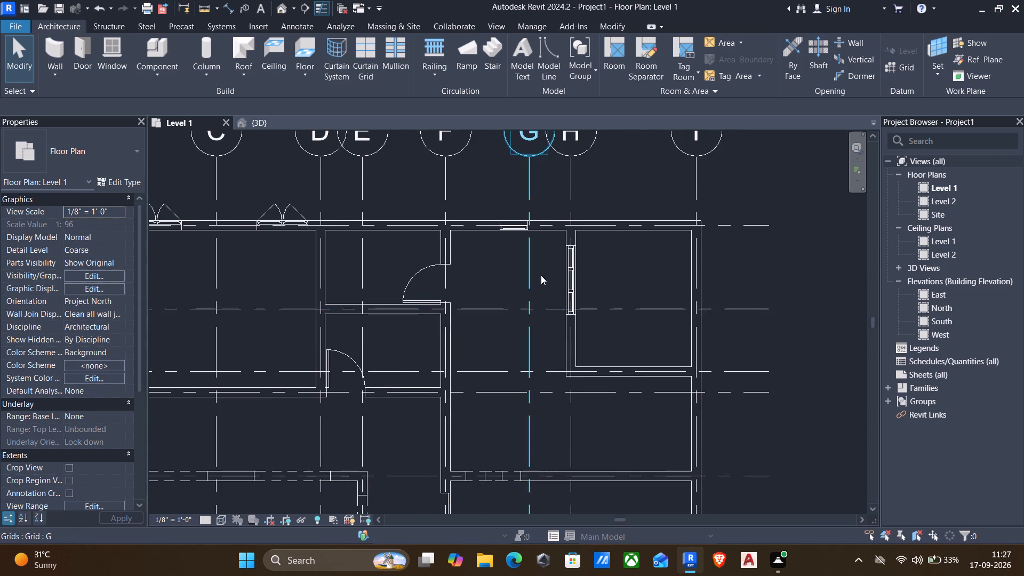
{"action": "middle_click_drag", "start_coordinate": [494, 339], "coordinate": [500, 283]}
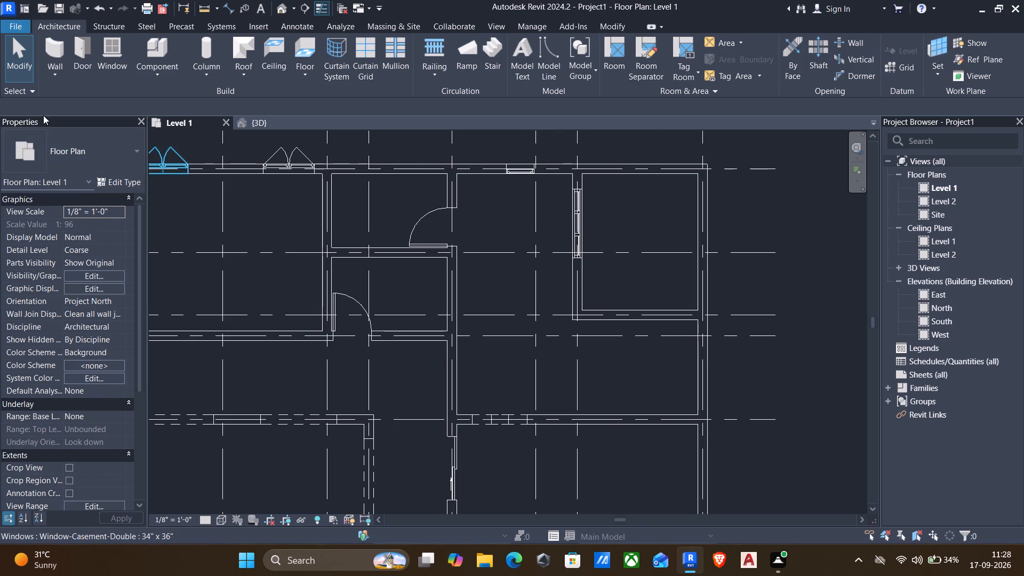
{"action": "scroll", "coordinate": [414, 257], "scroll_direction": "down", "scroll_amount": 1}
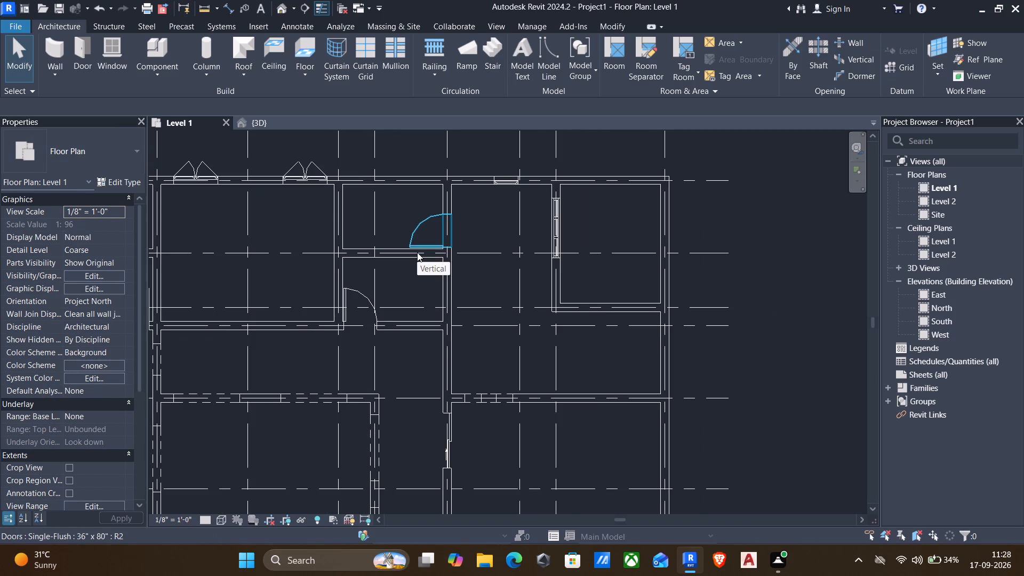
{"action": "scroll", "coordinate": [476, 291], "scroll_direction": "down", "scroll_amount": 1}
{"action": "scroll", "coordinate": [595, 419], "scroll_direction": "down", "scroll_amount": 1}
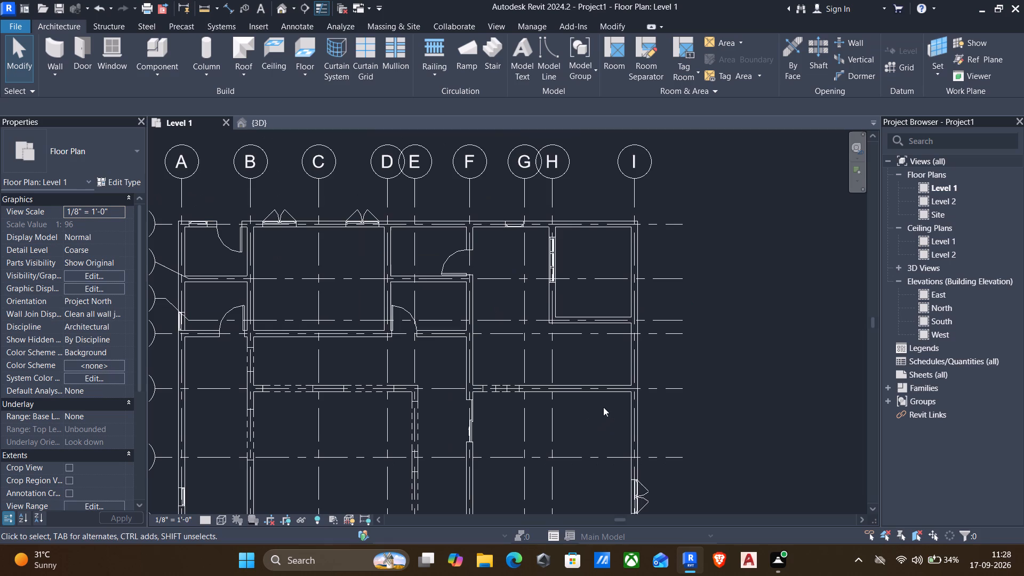
Change the double-hung window between grids A and B in the grid 9 wall to the 30" x 46" type.
{"action": "left_click", "coordinate": [195, 222]}
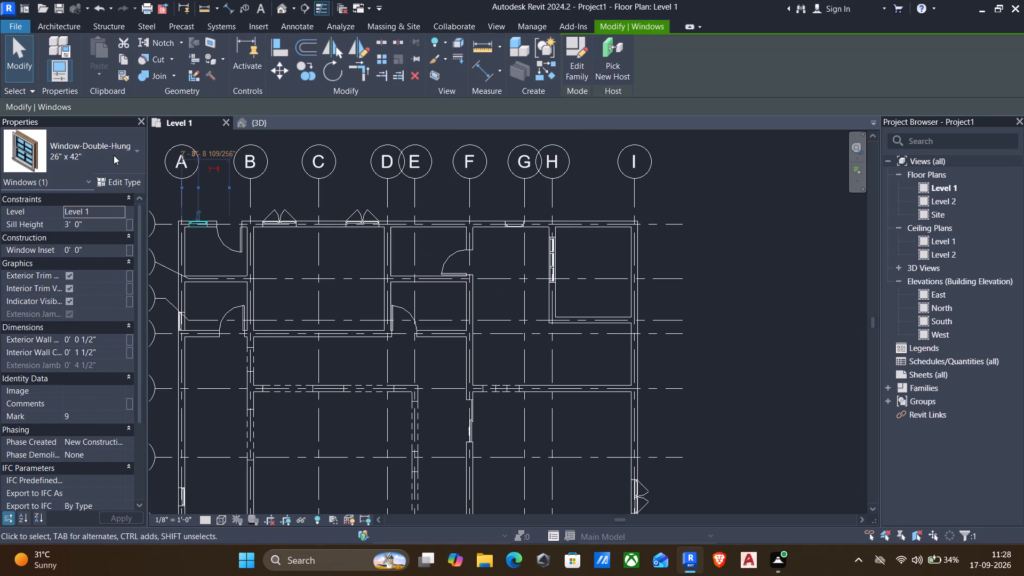
{"action": "left_click", "coordinate": [114, 150]}
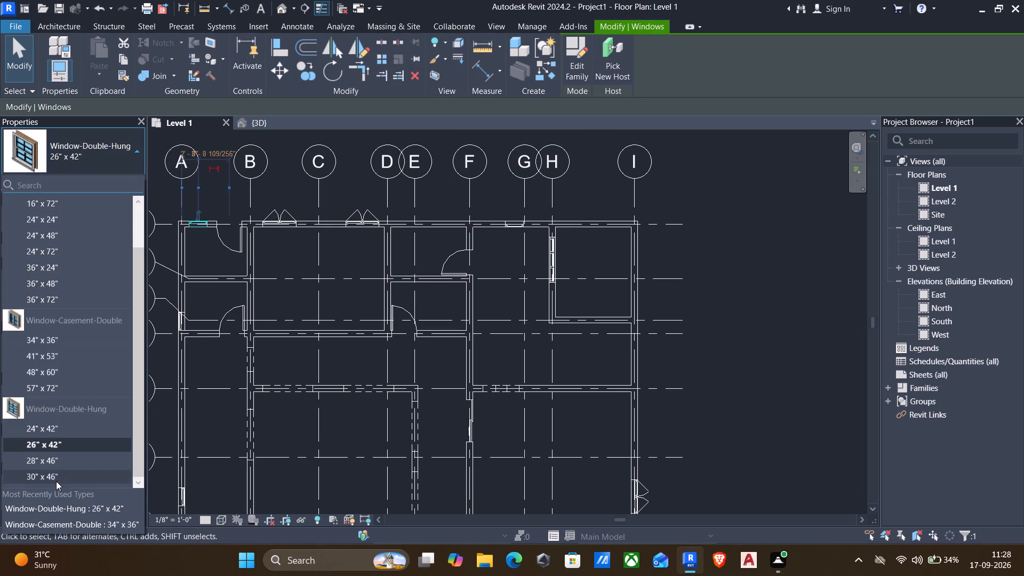
{"action": "left_click", "coordinate": [53, 478]}
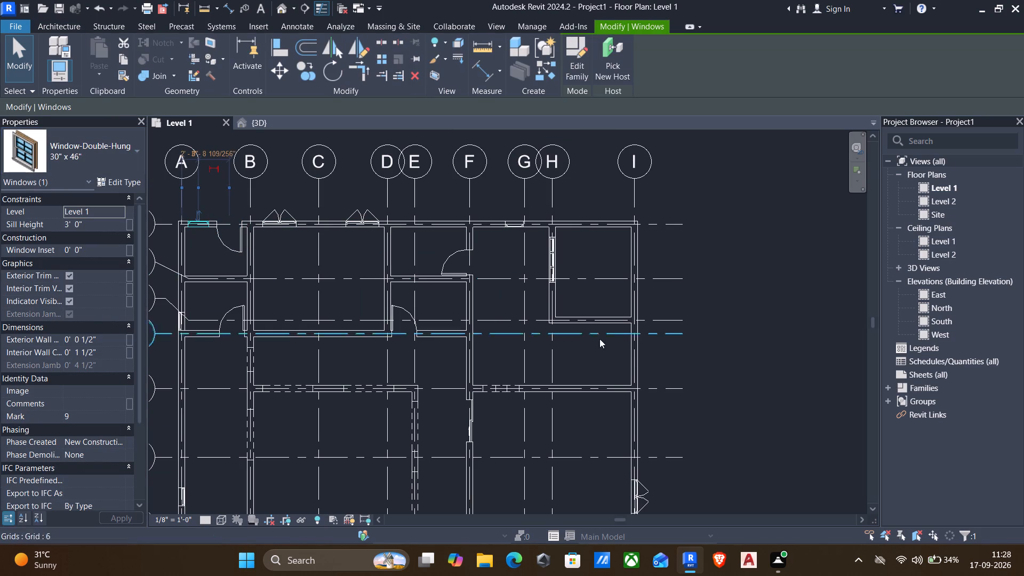
{"action": "left_click", "coordinate": [54, 151]}
{"action": "key", "text": "Escape"}
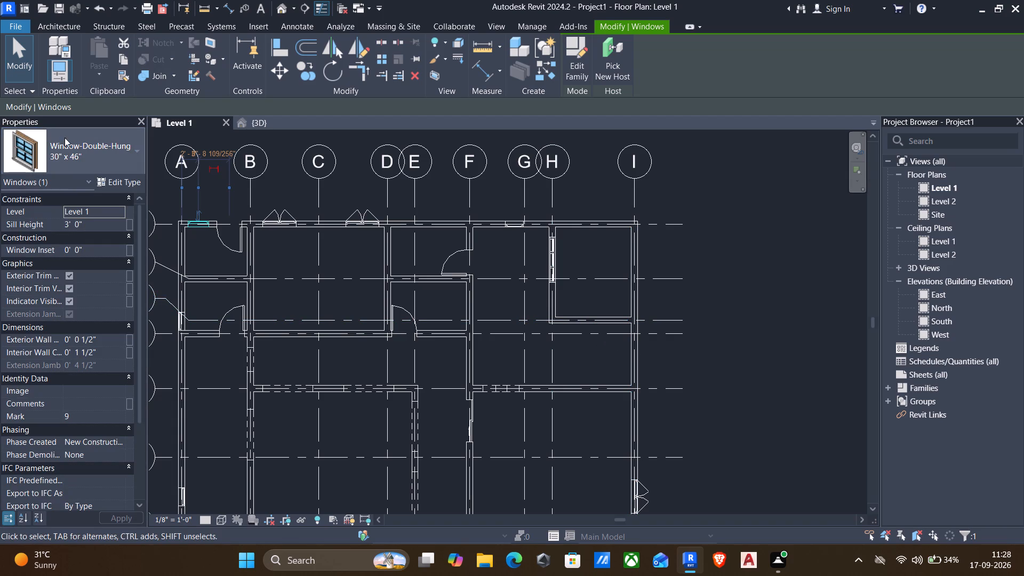
{"action": "key", "text": "Escape"}
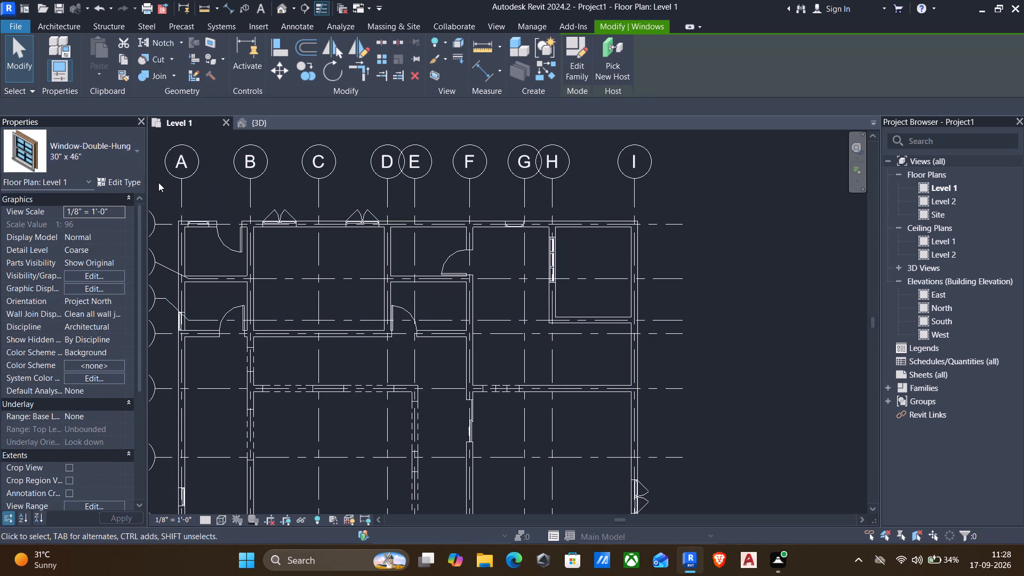
{"action": "left_click", "coordinate": [87, 161]}
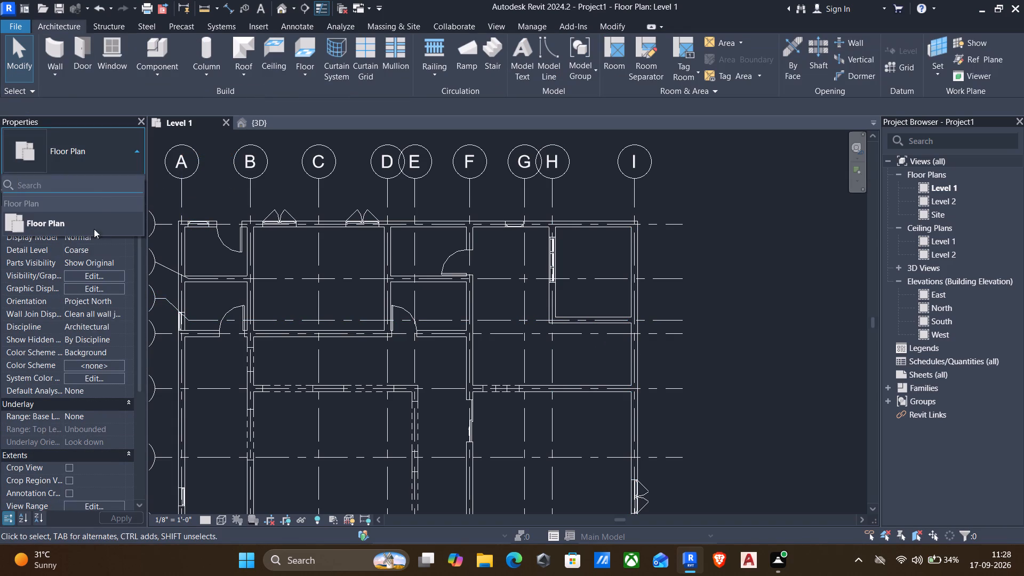
{"action": "key", "text": "Escape"}
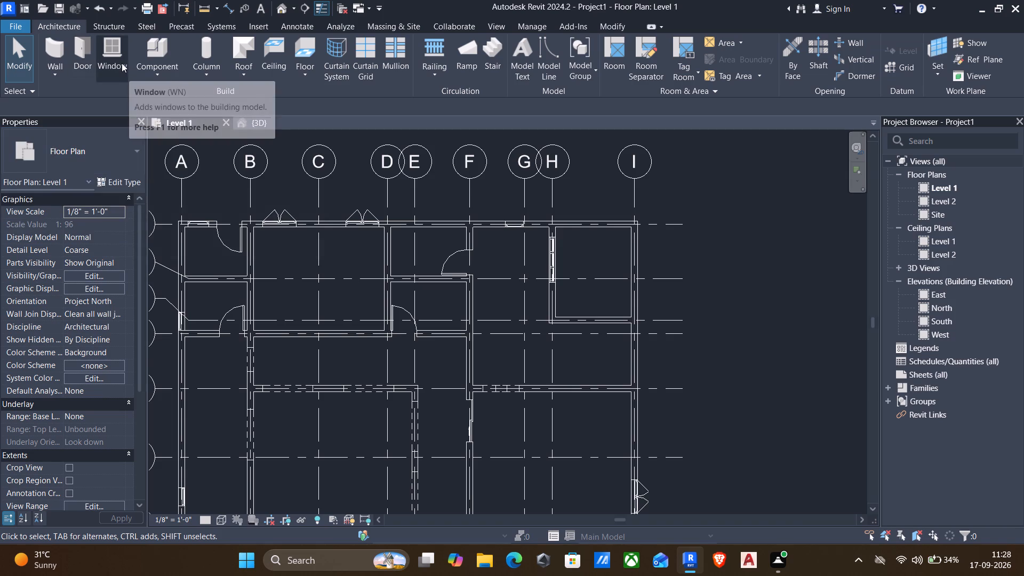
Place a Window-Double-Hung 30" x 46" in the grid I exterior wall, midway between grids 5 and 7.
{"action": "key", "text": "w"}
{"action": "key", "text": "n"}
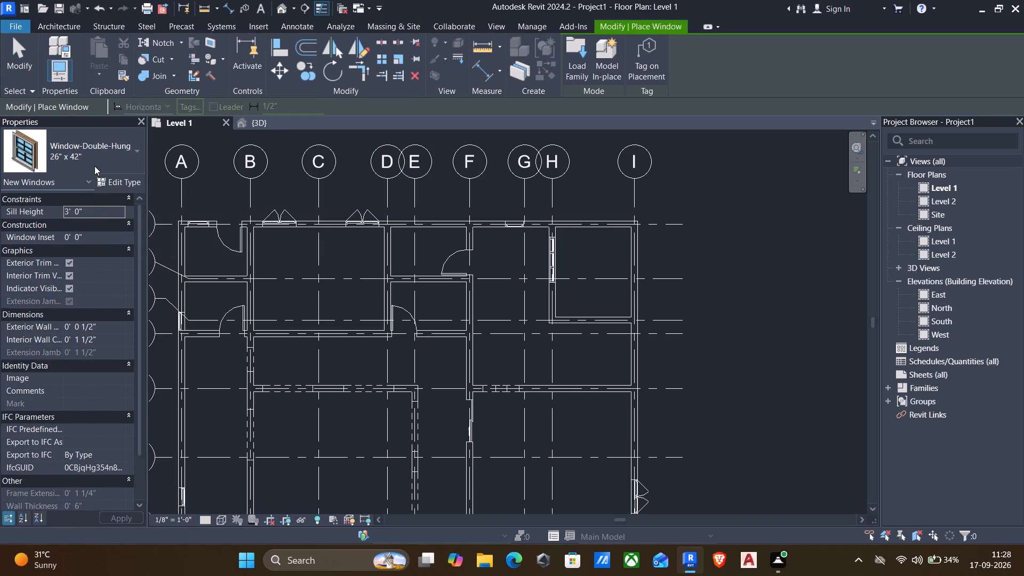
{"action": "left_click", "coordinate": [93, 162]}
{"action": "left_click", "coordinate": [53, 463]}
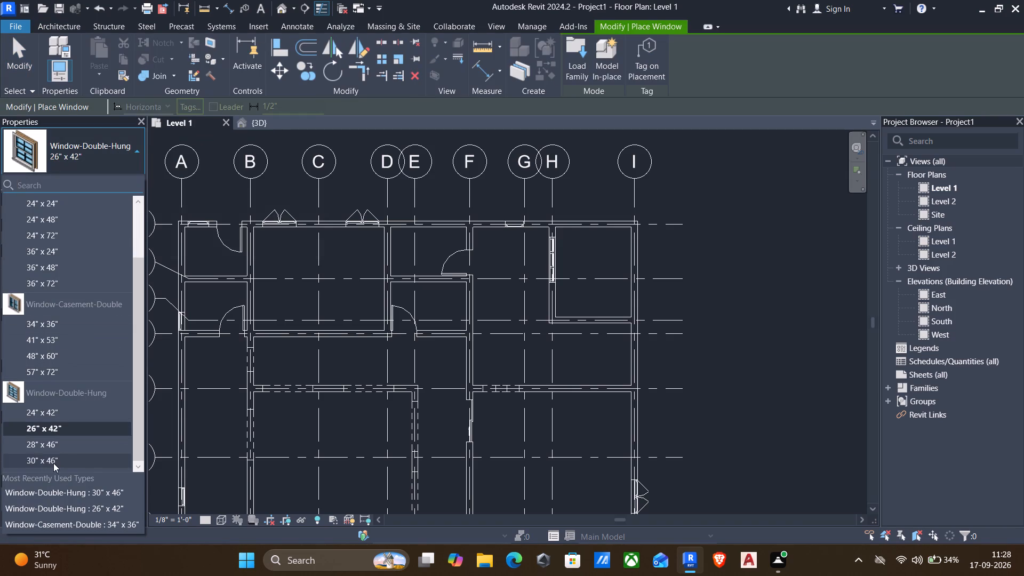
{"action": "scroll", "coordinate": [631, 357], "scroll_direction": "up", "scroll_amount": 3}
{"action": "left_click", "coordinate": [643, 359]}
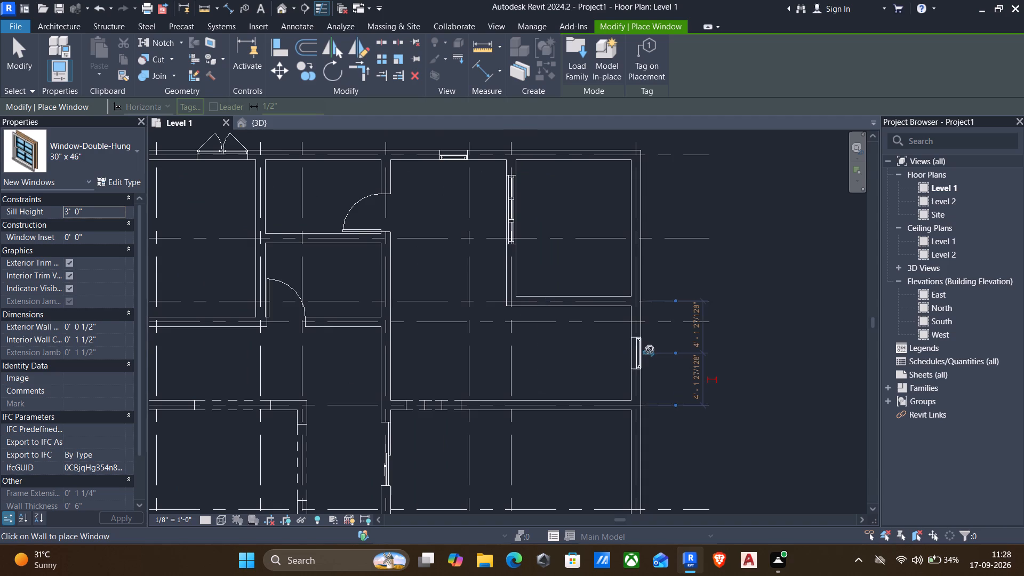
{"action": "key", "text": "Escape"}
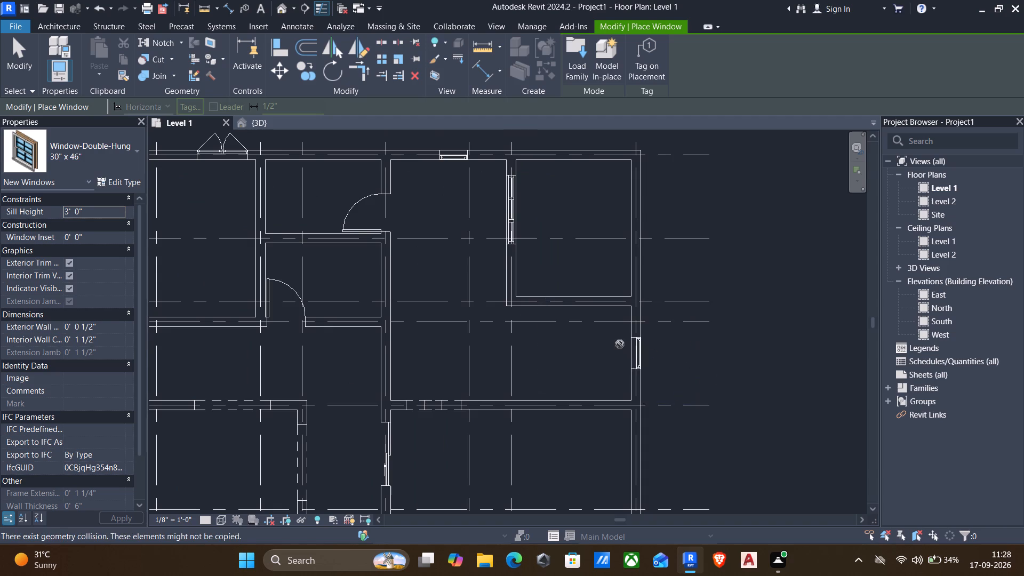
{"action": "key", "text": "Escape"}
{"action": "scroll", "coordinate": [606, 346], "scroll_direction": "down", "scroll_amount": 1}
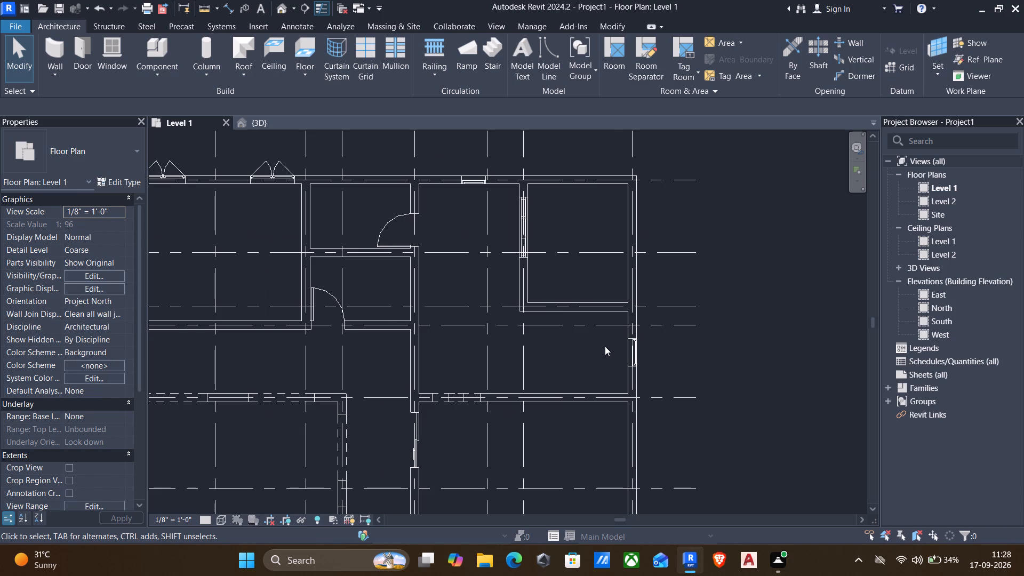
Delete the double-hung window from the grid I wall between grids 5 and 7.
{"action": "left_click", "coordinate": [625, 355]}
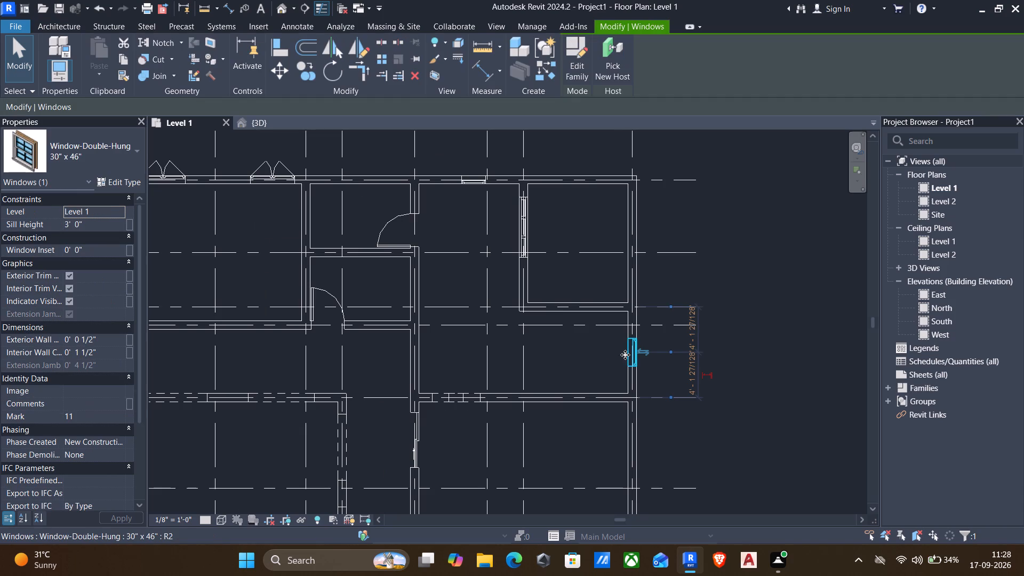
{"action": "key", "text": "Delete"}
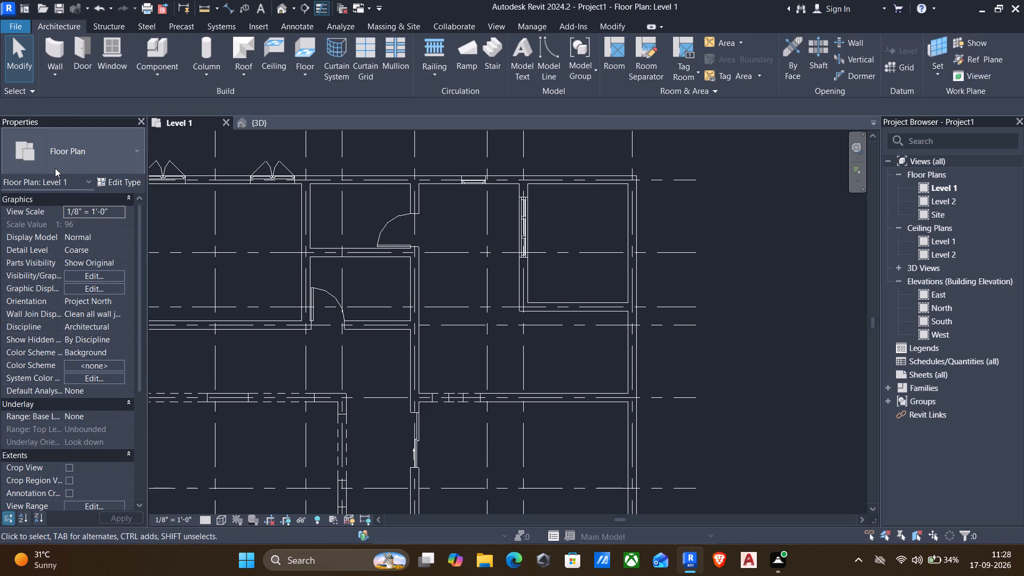
Place a Fixed 16" x 24" window in the grid I wall between grids 5 and 7, about 3'-0" from grid 5.
{"action": "type", "text": "WN"}
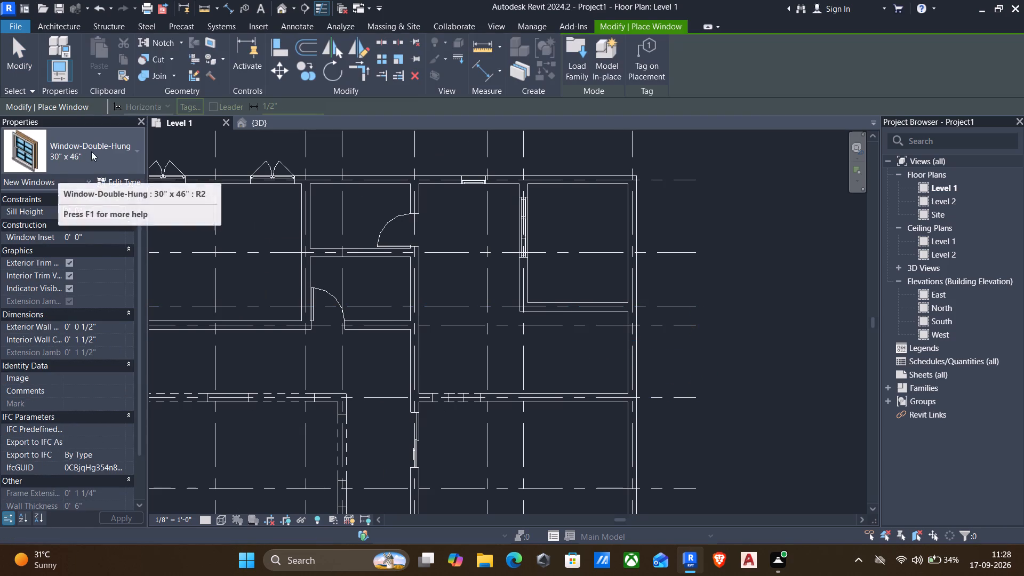
{"action": "left_click", "coordinate": [91, 151]}
{"action": "scroll", "coordinate": [39, 359], "scroll_direction": "up", "scroll_amount": 7}
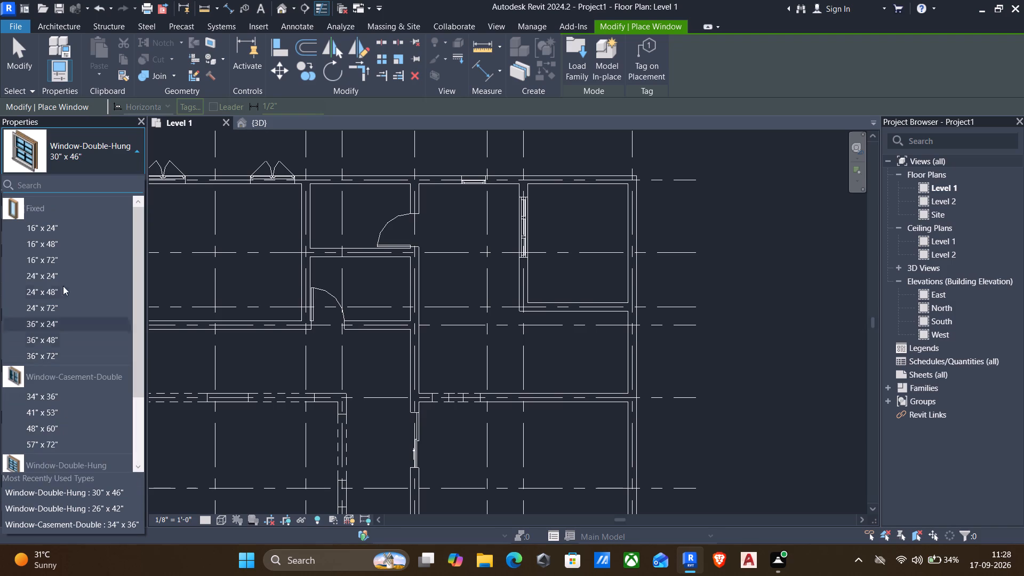
{"action": "left_click", "coordinate": [47, 231]}
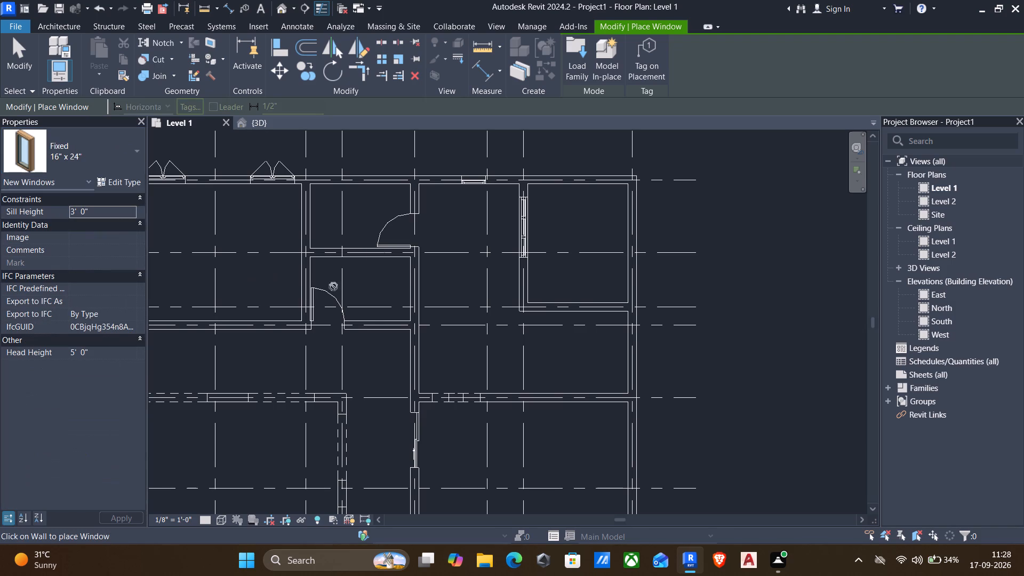
{"action": "scroll", "coordinate": [627, 308], "scroll_direction": "down", "scroll_amount": 2}
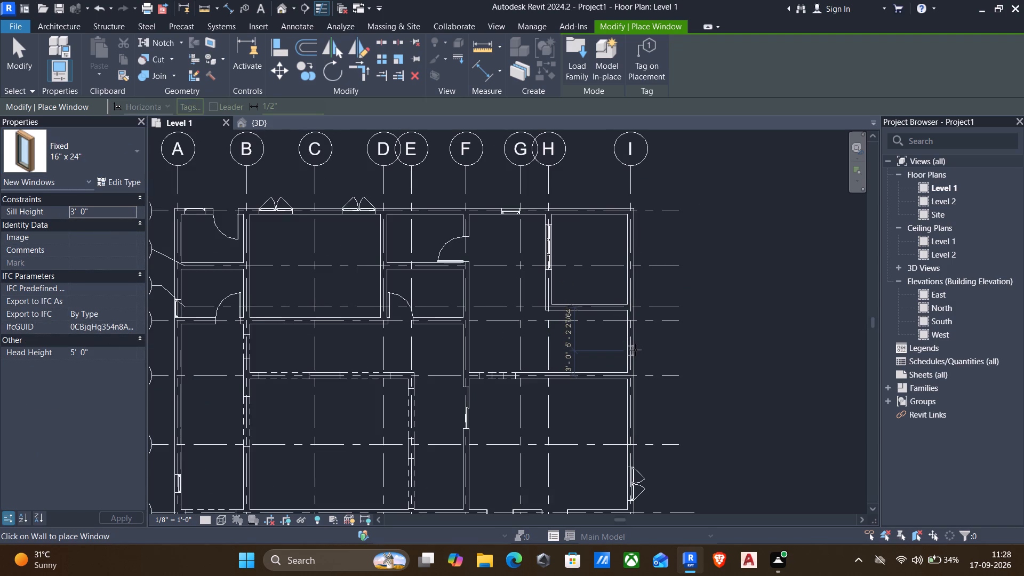
{"action": "left_click", "coordinate": [635, 350]}
{"action": "key", "text": "Escape"}
{"action": "scroll", "coordinate": [632, 348], "scroll_direction": "down", "scroll_amount": 1}
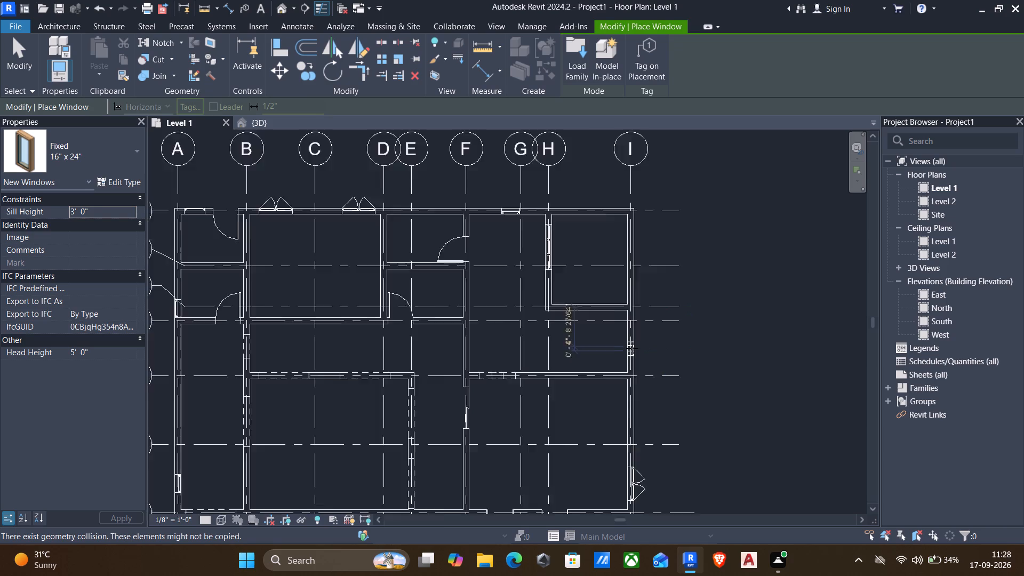
{"action": "key", "text": "Escape"}
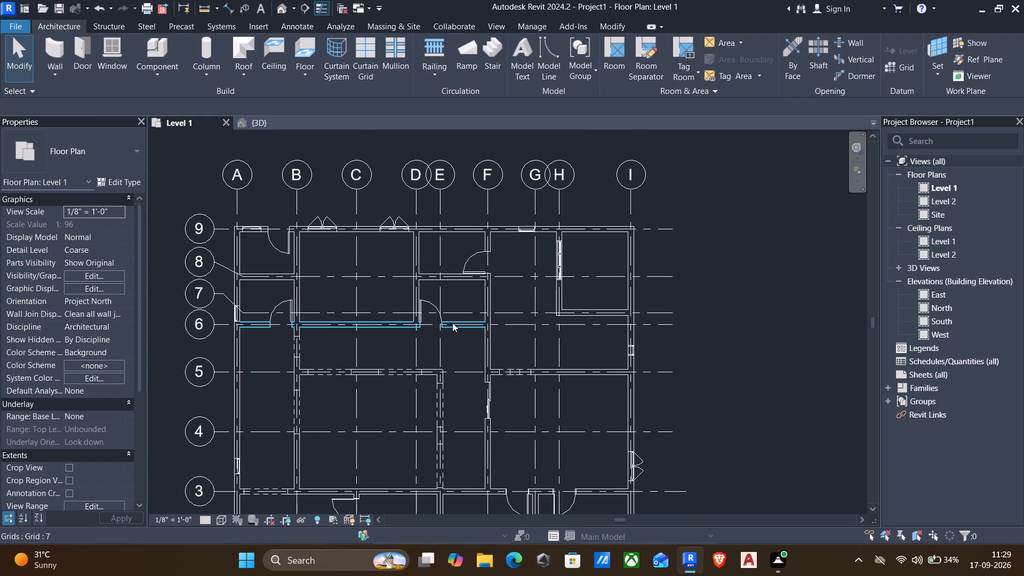
Place another Door-Interior-Single-1_Panel-Wood 36" x 84", matching the grid 3 door, in the grid 6 wall between grids C and D, about 2'-0" from grid D.
{"action": "scroll", "coordinate": [420, 337], "scroll_direction": "down", "scroll_amount": 2}
{"action": "middle_click_drag", "start_coordinate": [406, 417], "coordinate": [422, 367]}
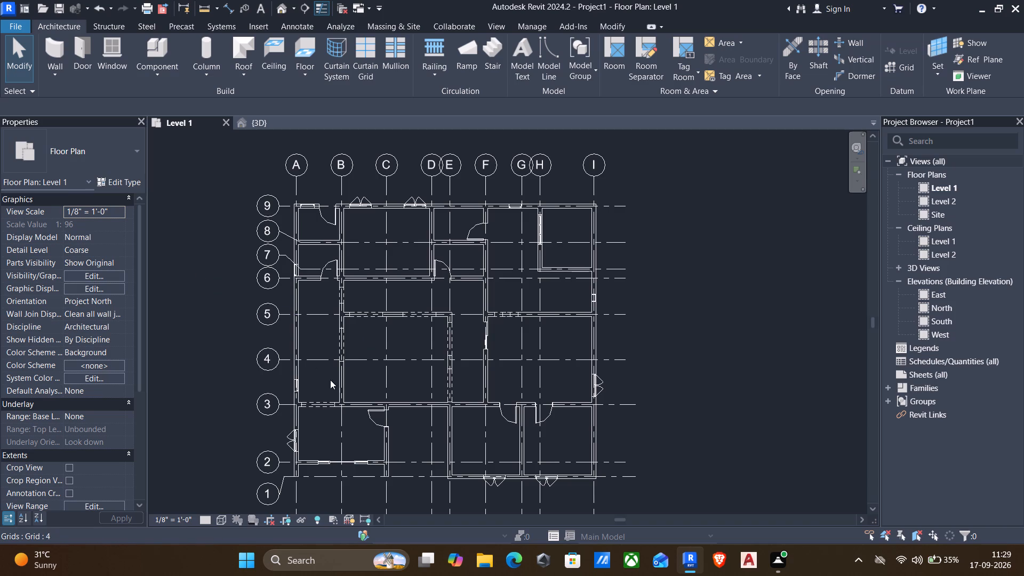
{"action": "left_click", "coordinate": [503, 420]}
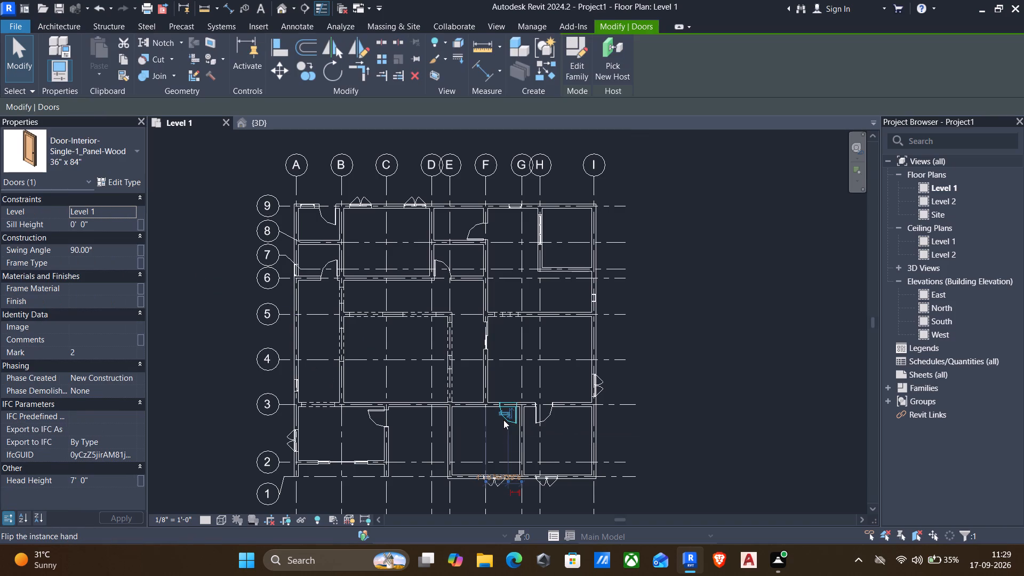
{"action": "type", "text": "CS"}
{"action": "scroll", "coordinate": [425, 297], "scroll_direction": "up", "scroll_amount": 4}
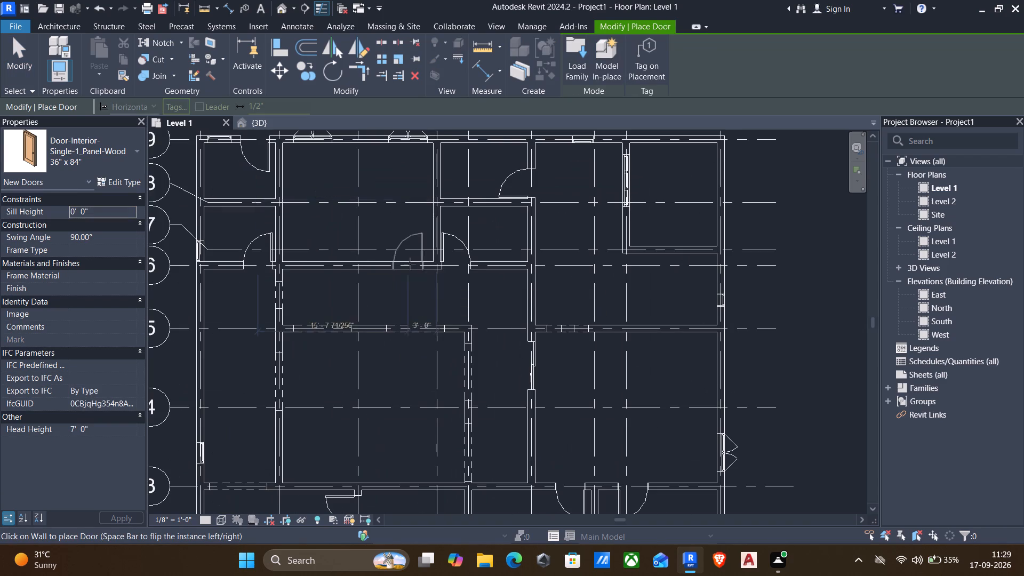
{"action": "left_click", "coordinate": [418, 265]}
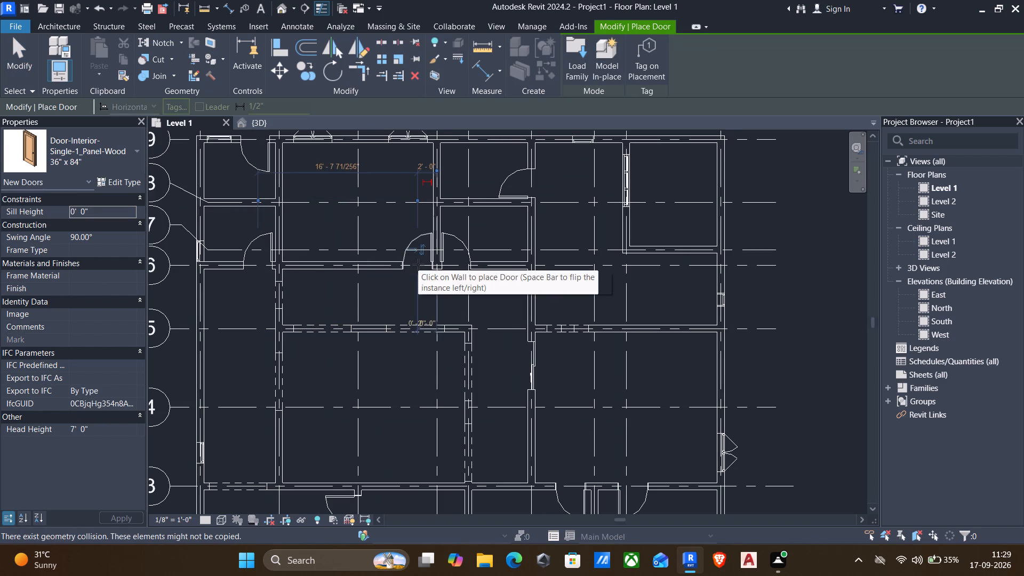
{"action": "key", "text": "Escape"}
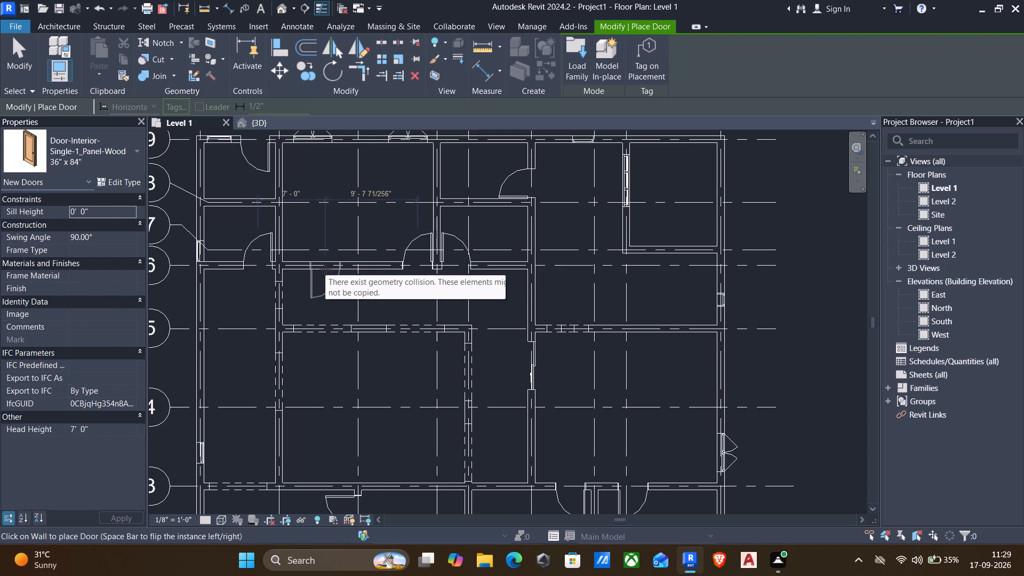
{"action": "key", "text": "Escape"}
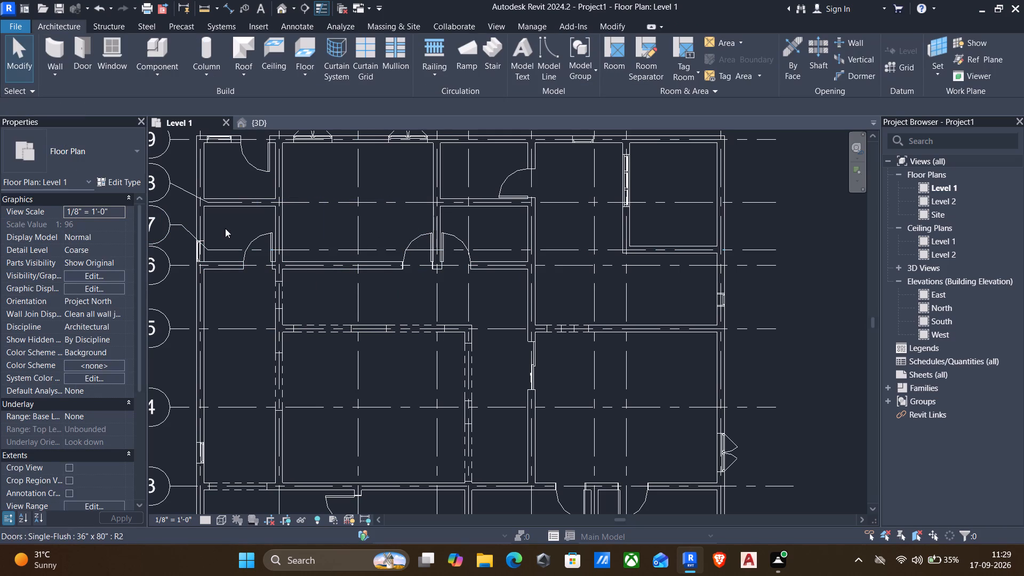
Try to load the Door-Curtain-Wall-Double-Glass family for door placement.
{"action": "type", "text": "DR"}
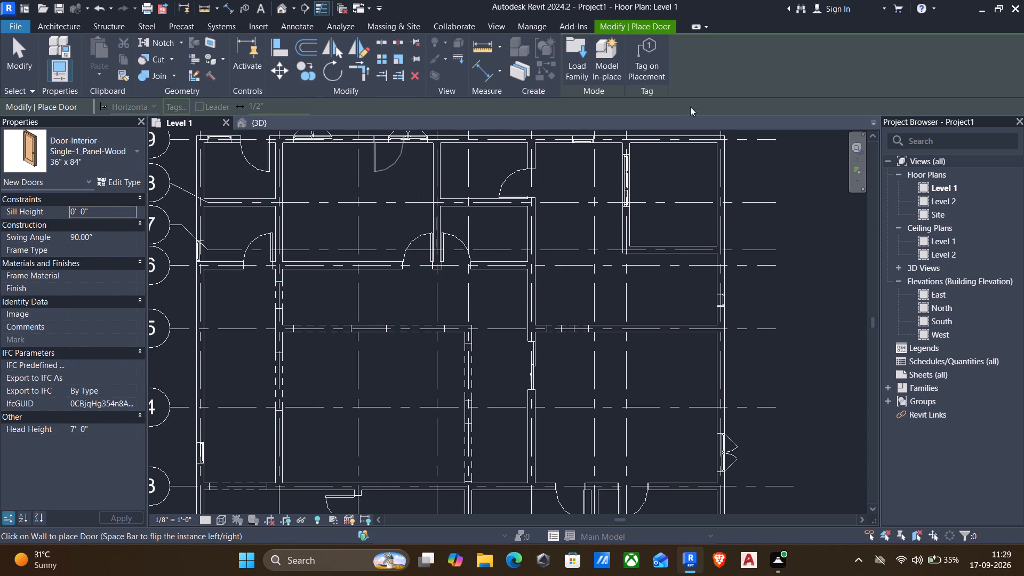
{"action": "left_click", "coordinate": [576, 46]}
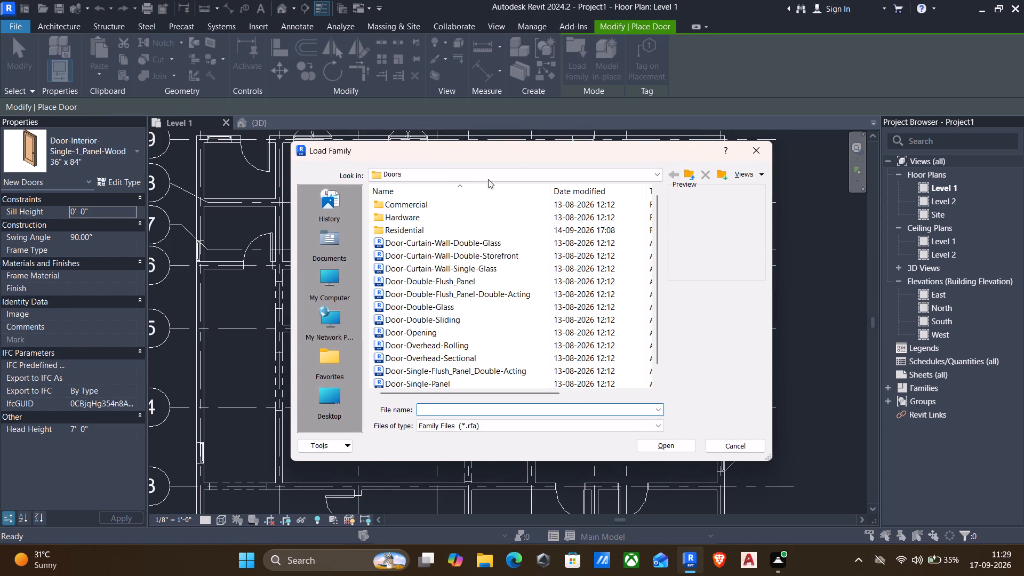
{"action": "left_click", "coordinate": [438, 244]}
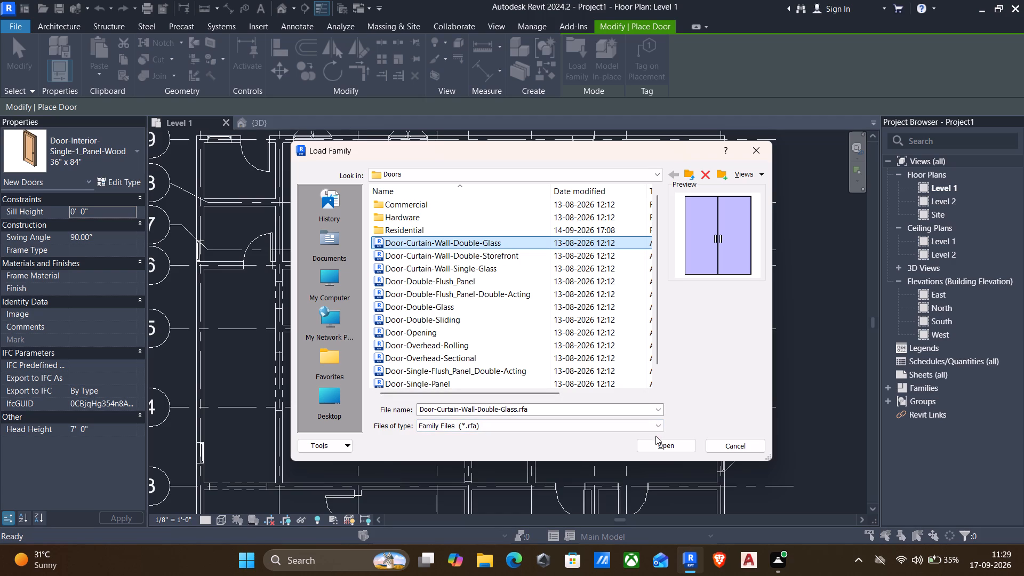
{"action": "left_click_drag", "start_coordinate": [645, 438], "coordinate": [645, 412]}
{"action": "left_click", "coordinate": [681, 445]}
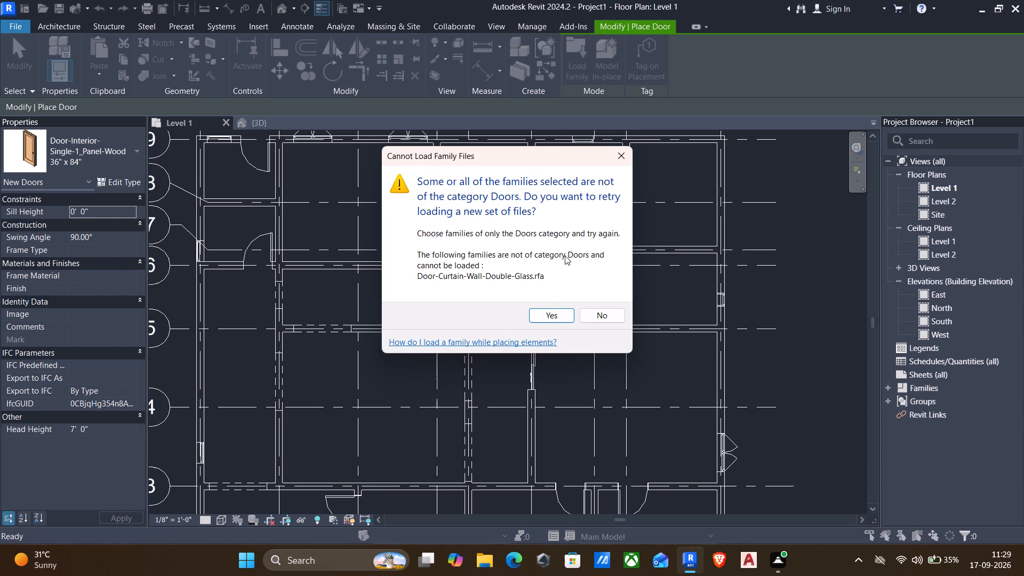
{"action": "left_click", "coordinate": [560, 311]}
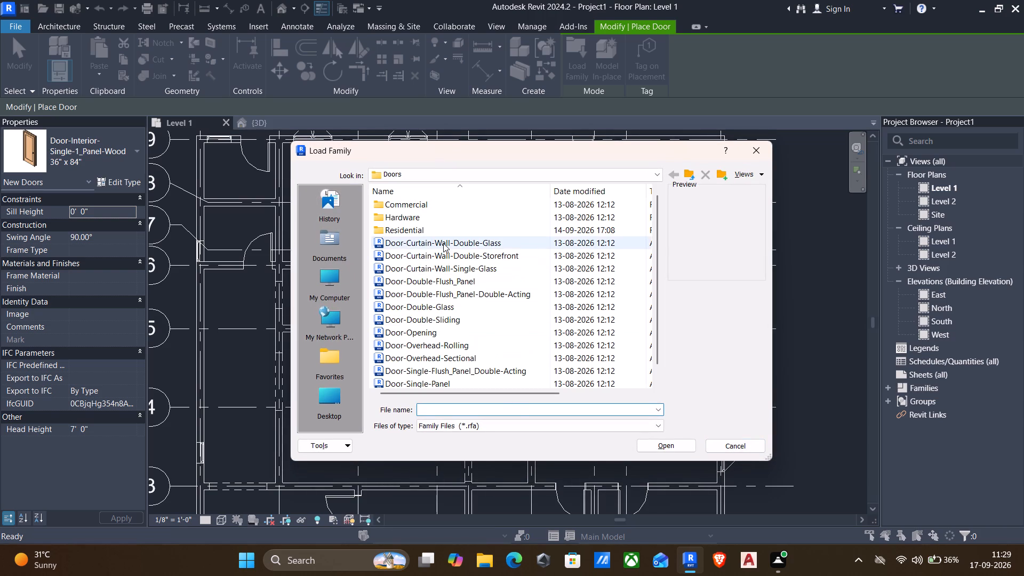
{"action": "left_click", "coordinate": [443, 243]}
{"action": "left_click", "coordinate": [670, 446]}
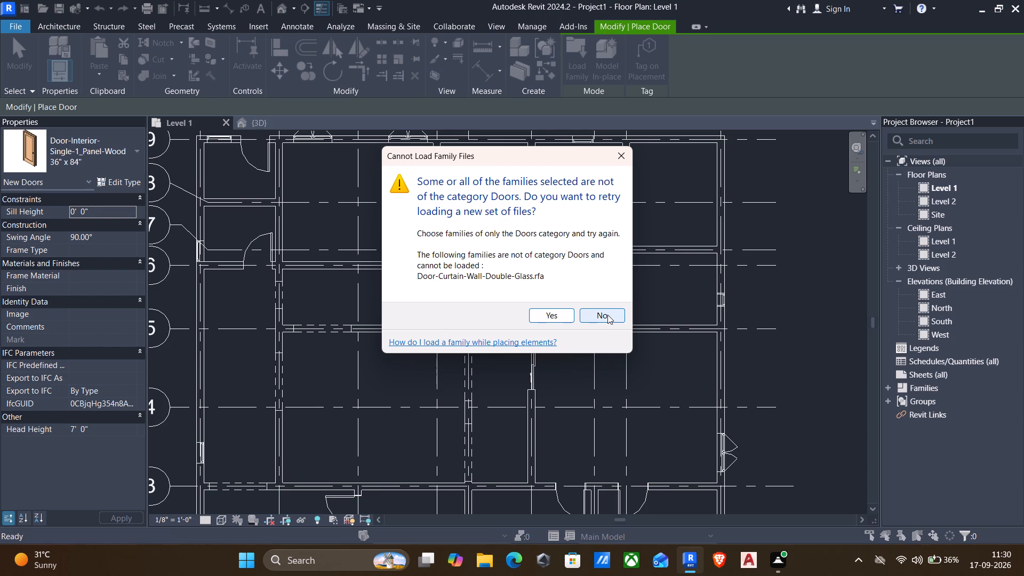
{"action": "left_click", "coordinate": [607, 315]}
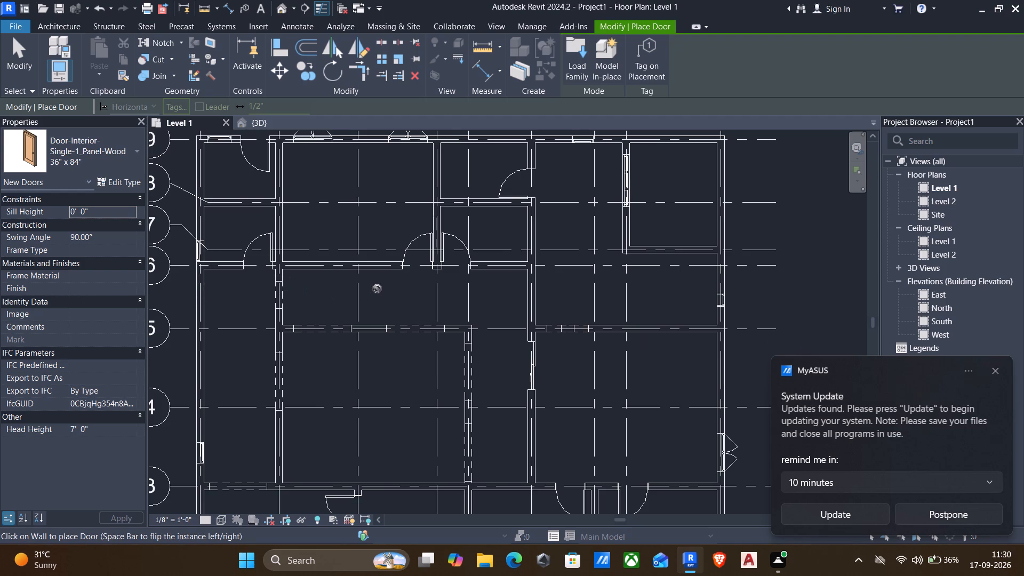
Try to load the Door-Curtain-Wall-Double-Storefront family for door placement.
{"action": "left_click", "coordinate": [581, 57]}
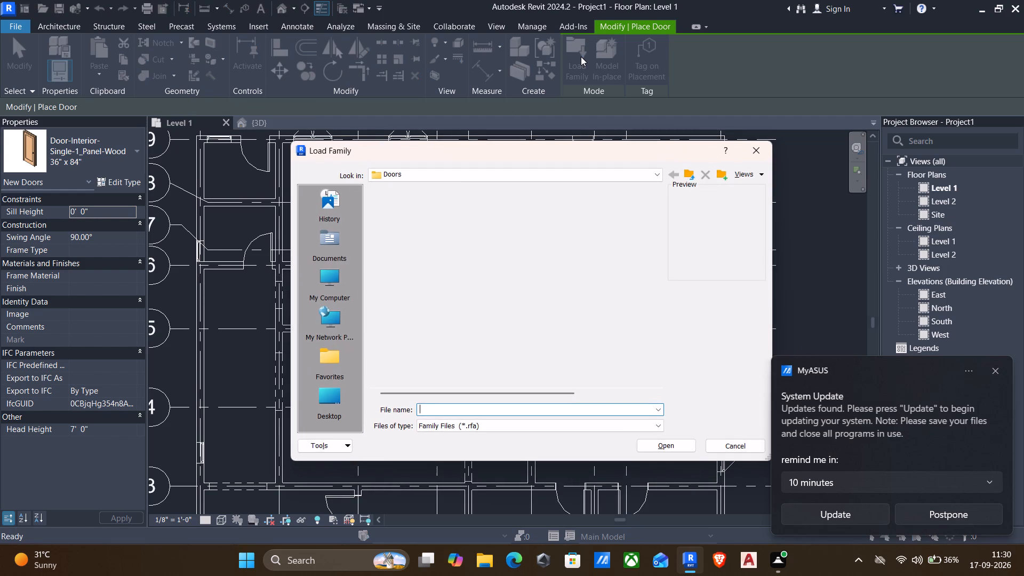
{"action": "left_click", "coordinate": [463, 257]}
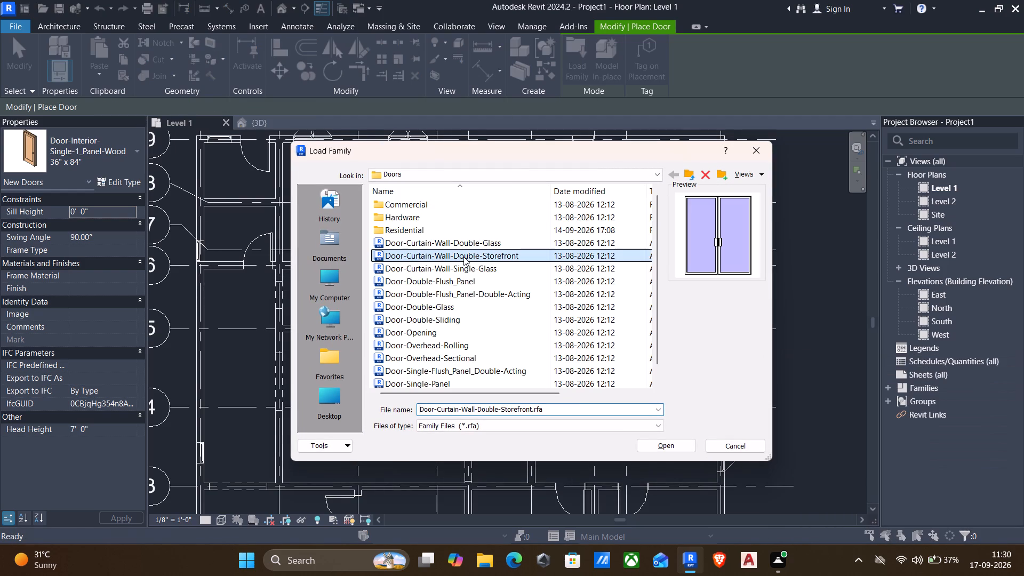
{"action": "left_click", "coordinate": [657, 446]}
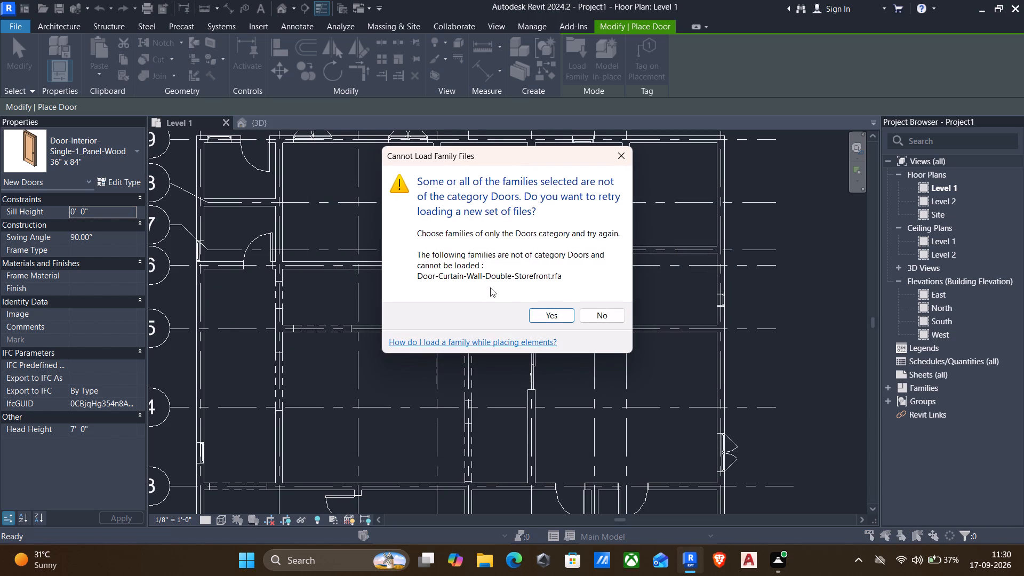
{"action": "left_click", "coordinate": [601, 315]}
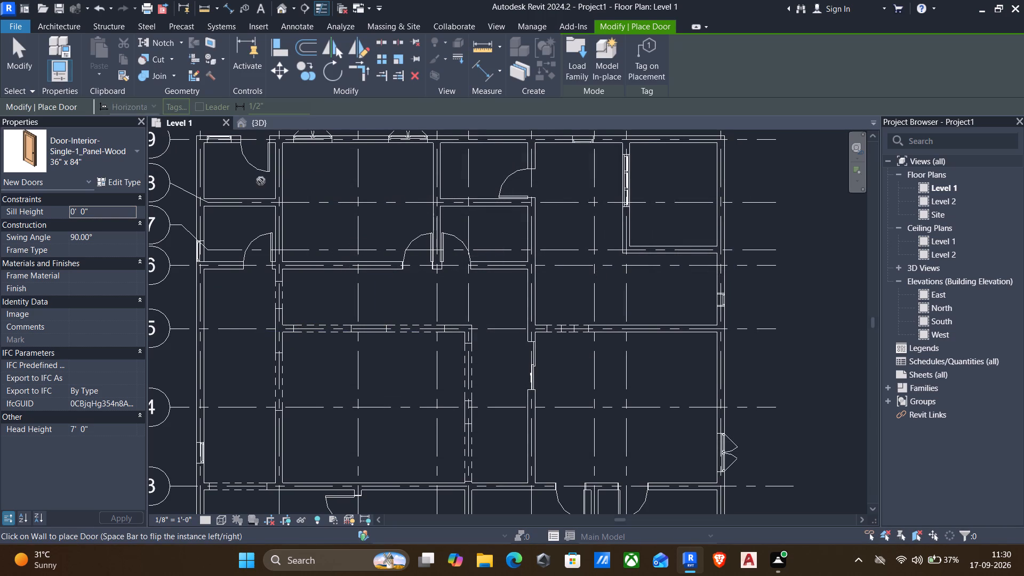
Load the Door-Double-Glass family from the Doors library with its 68" x 84" type.
{"action": "left_click", "coordinate": [585, 60]}
{"action": "left_click", "coordinate": [489, 267]}
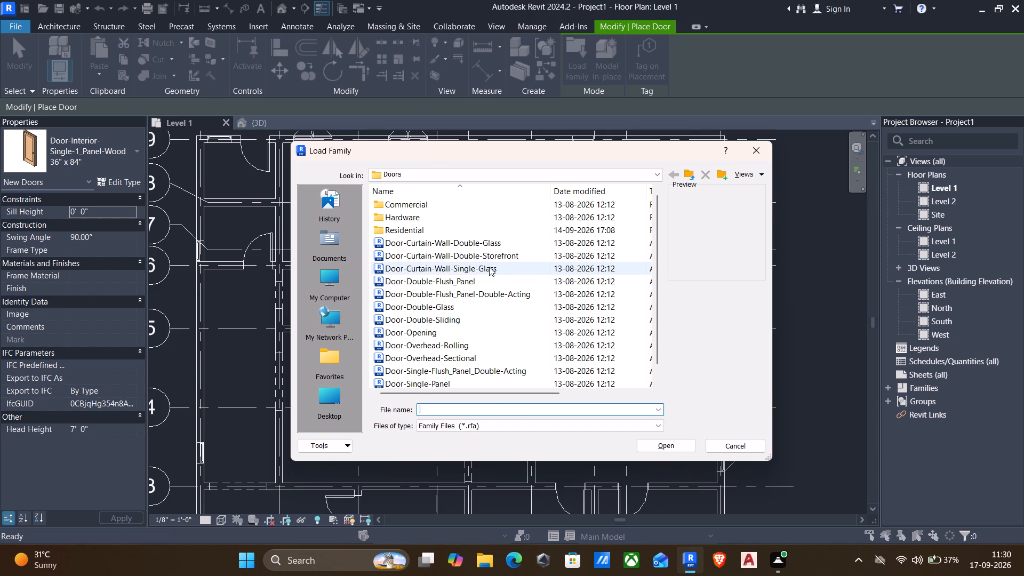
{"action": "left_click", "coordinate": [458, 286]}
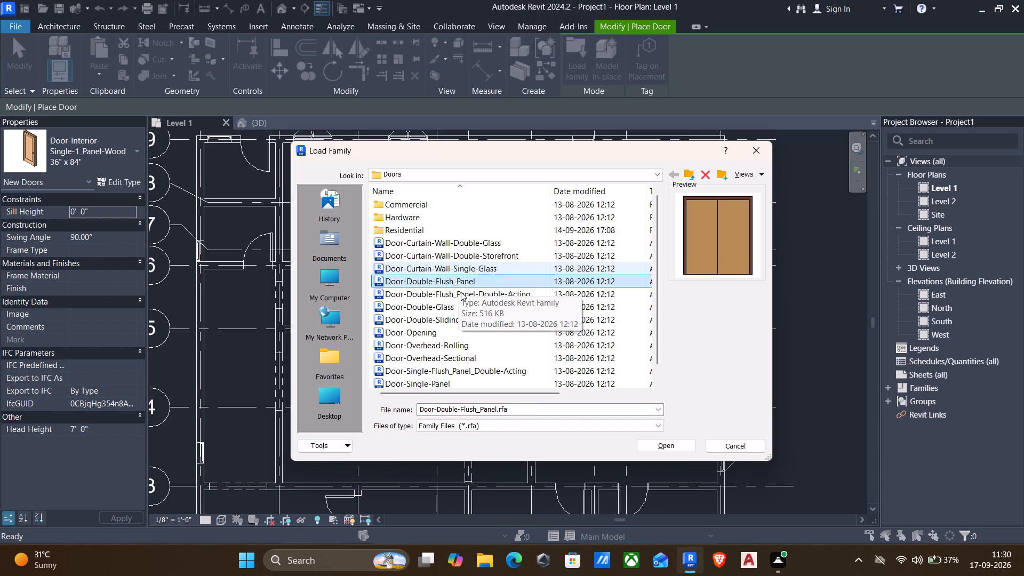
{"action": "left_click", "coordinate": [444, 306]}
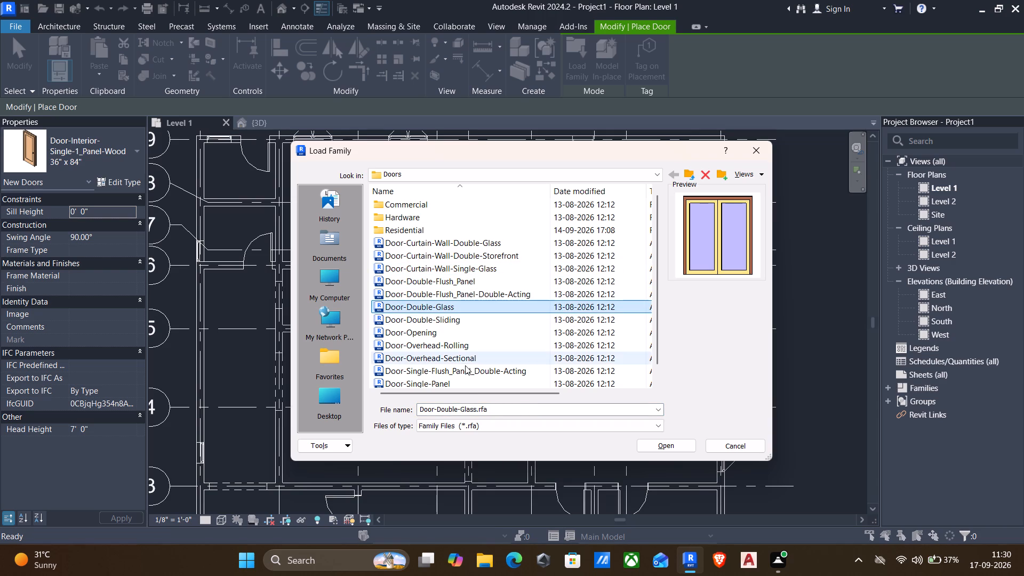
{"action": "left_click", "coordinate": [664, 447]}
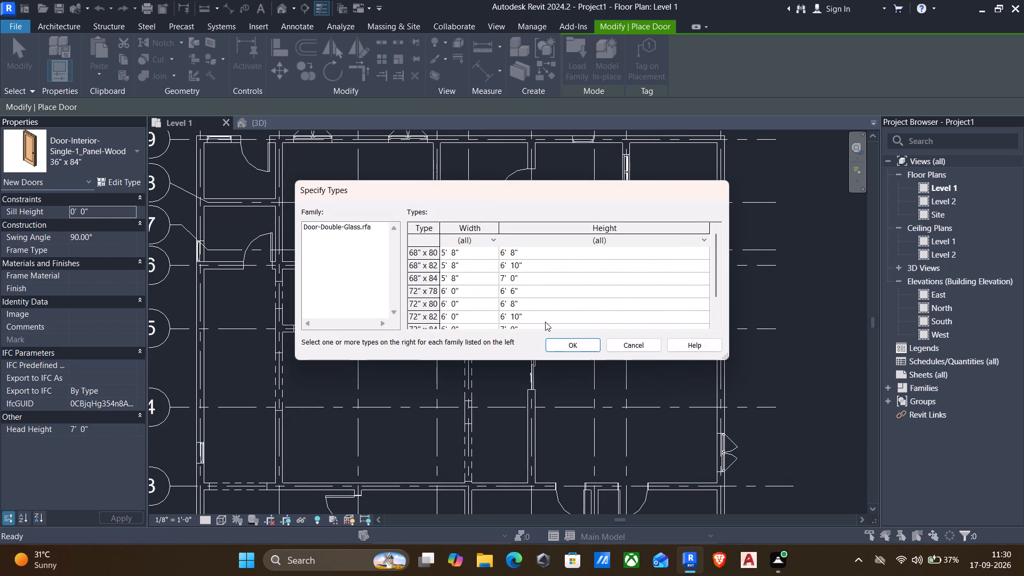
{"action": "scroll", "coordinate": [461, 295], "scroll_direction": "down", "scroll_amount": 5}
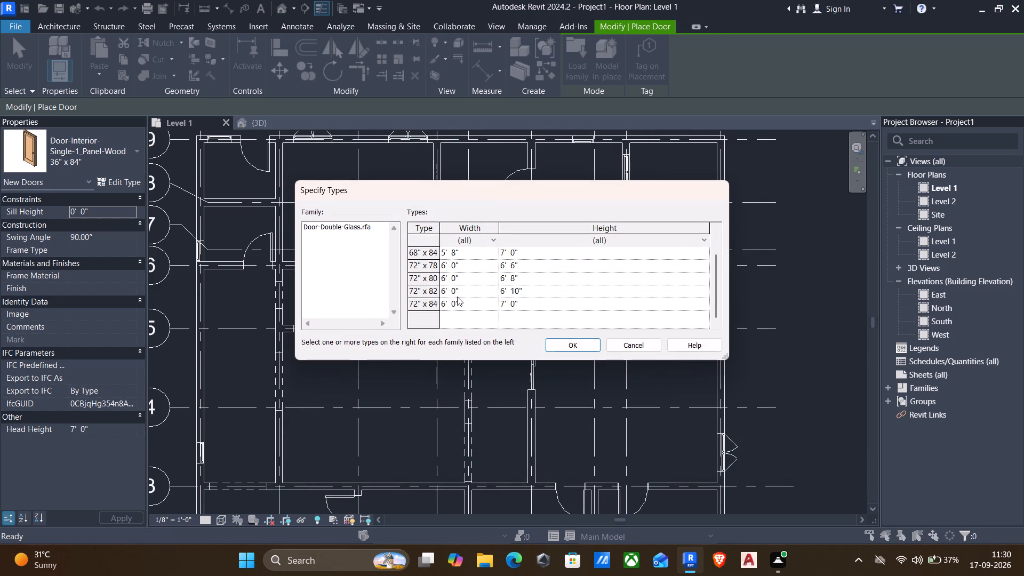
{"action": "scroll", "coordinate": [458, 297], "scroll_direction": "up", "scroll_amount": 8}
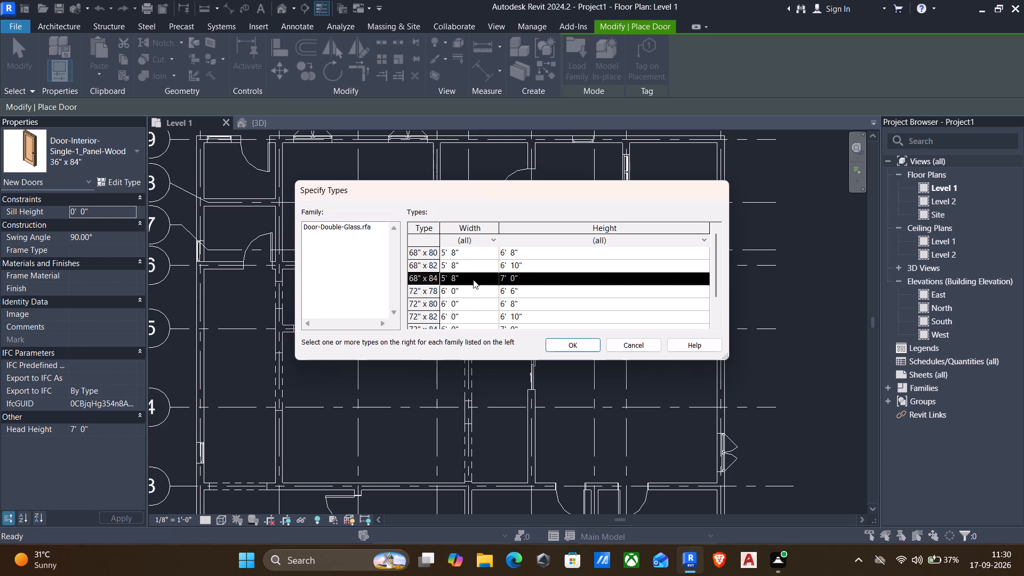
{"action": "left_click", "coordinate": [473, 279]}
{"action": "left_click", "coordinate": [556, 347]}
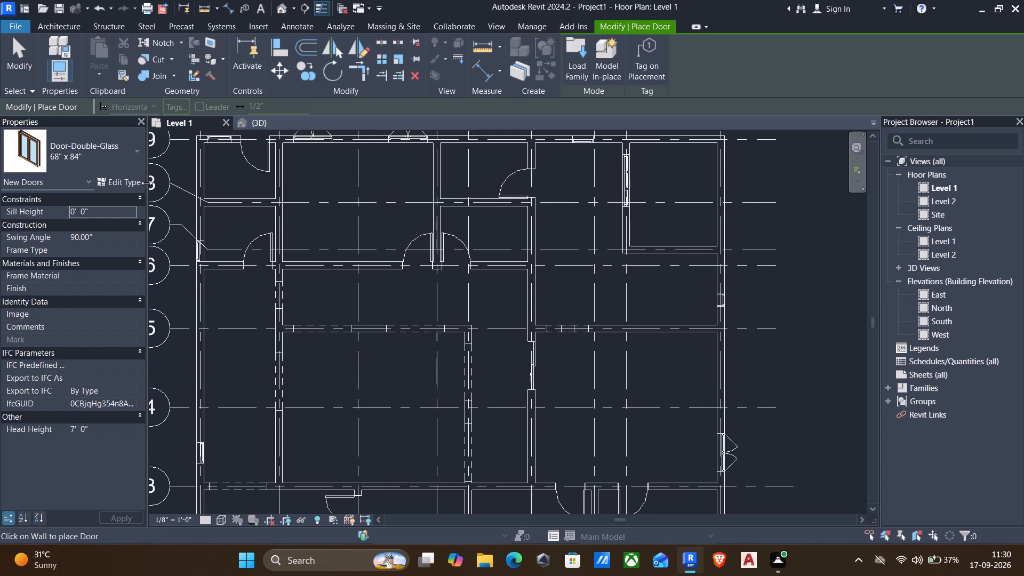
Set the width of the Door-Double-Glass 68" x 84" type to 4'-0".
{"action": "left_click", "coordinate": [125, 179]}
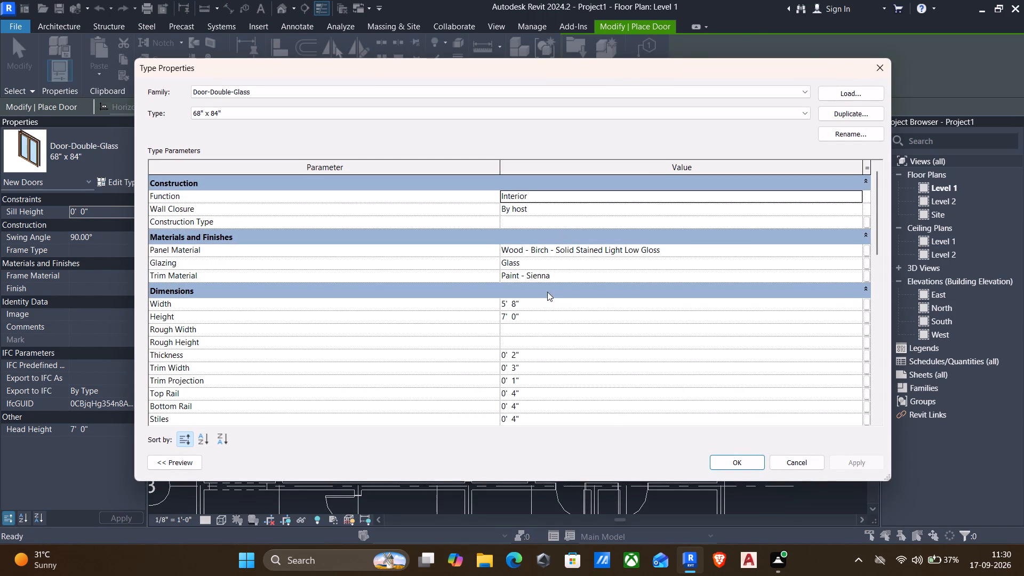
{"action": "left_click", "coordinate": [555, 303]}
{"action": "key", "text": "4"}
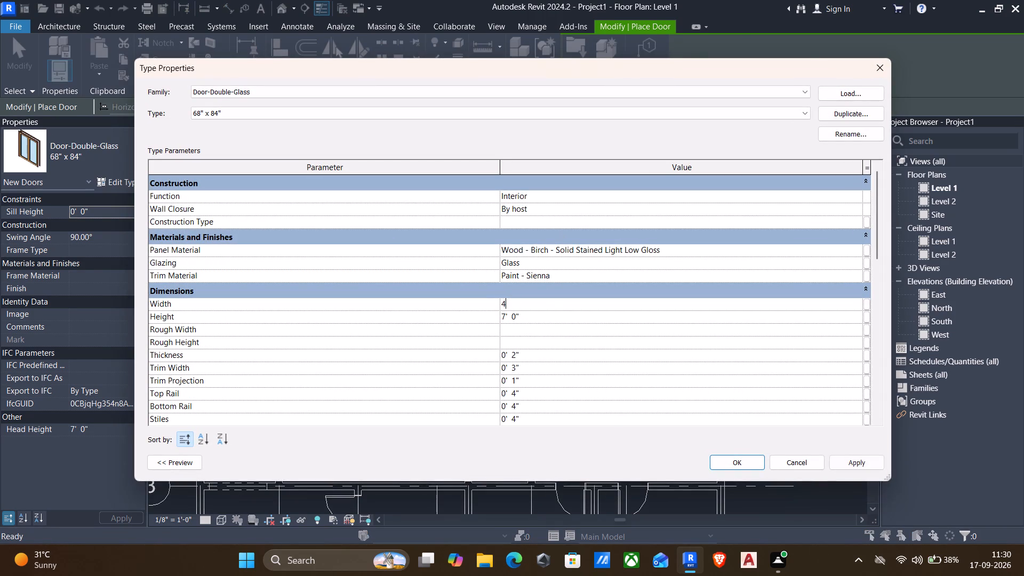
{"action": "key", "text": "apostrophe"}
{"action": "key", "text": "Return"}
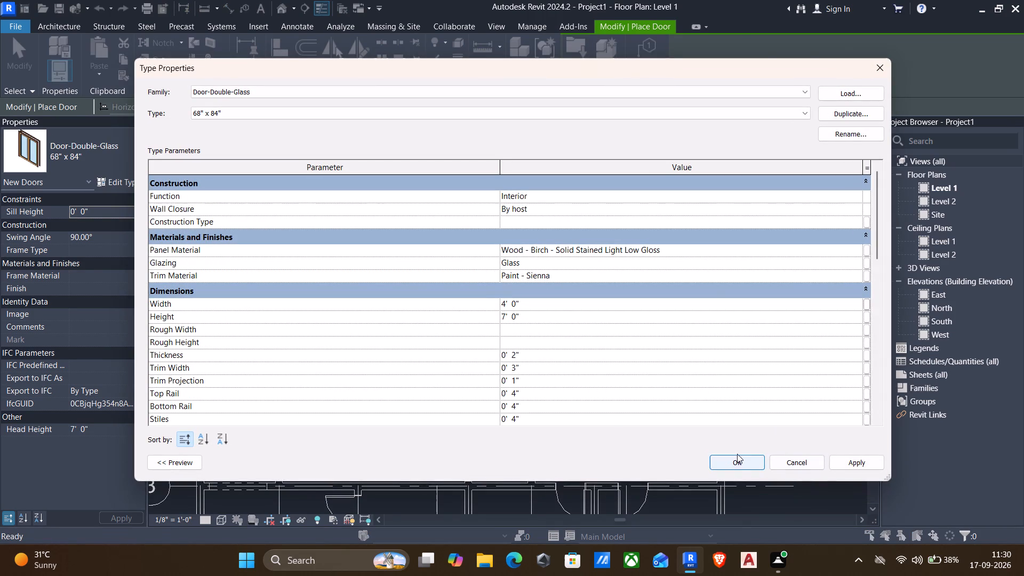
{"action": "left_click", "coordinate": [859, 463]}
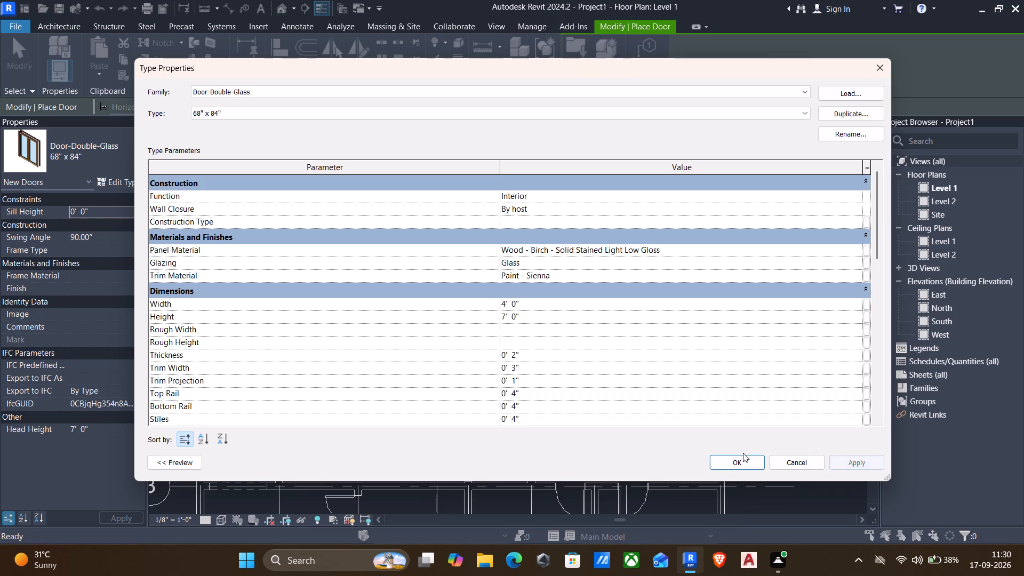
{"action": "left_click", "coordinate": [734, 466]}
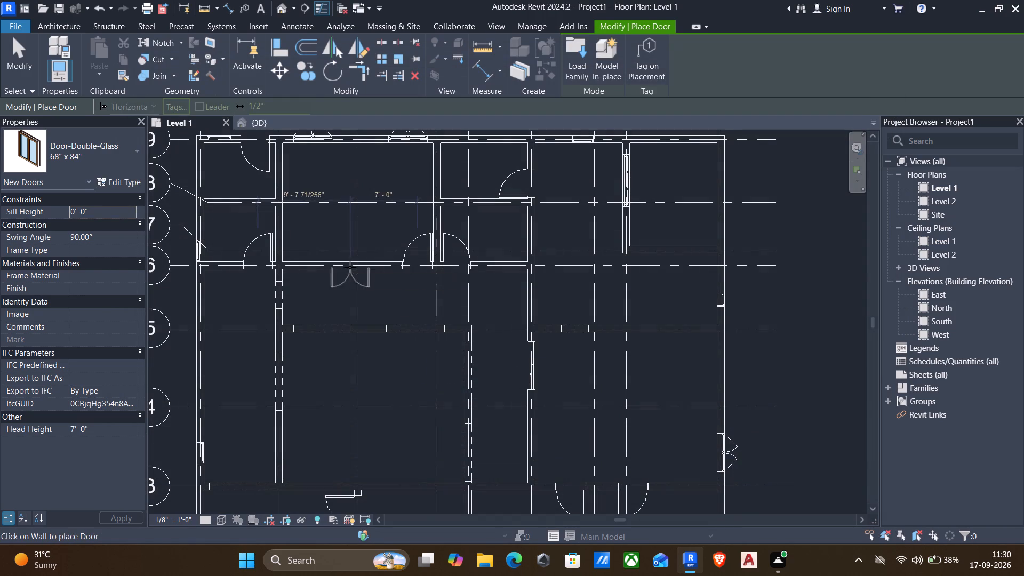
Place the Door-Double-Glass door in the grid 6 wall just past grid B towards C, swinging towards grid 7, about 5'-0" from the neighbouring A–B door.
{"action": "scroll", "coordinate": [334, 271], "scroll_direction": "down", "scroll_amount": 2}
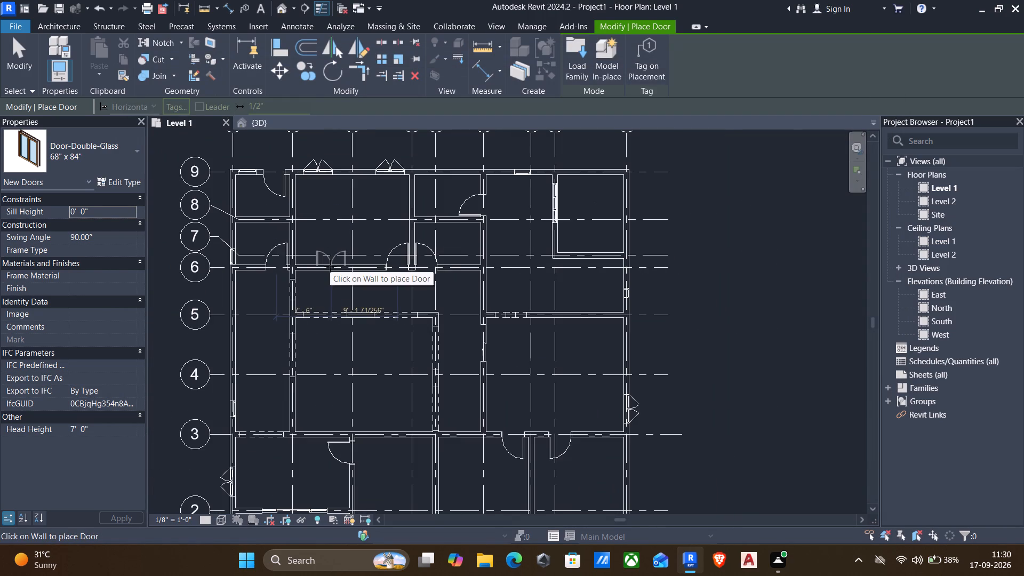
{"action": "scroll", "coordinate": [316, 270], "scroll_direction": "up", "scroll_amount": 4}
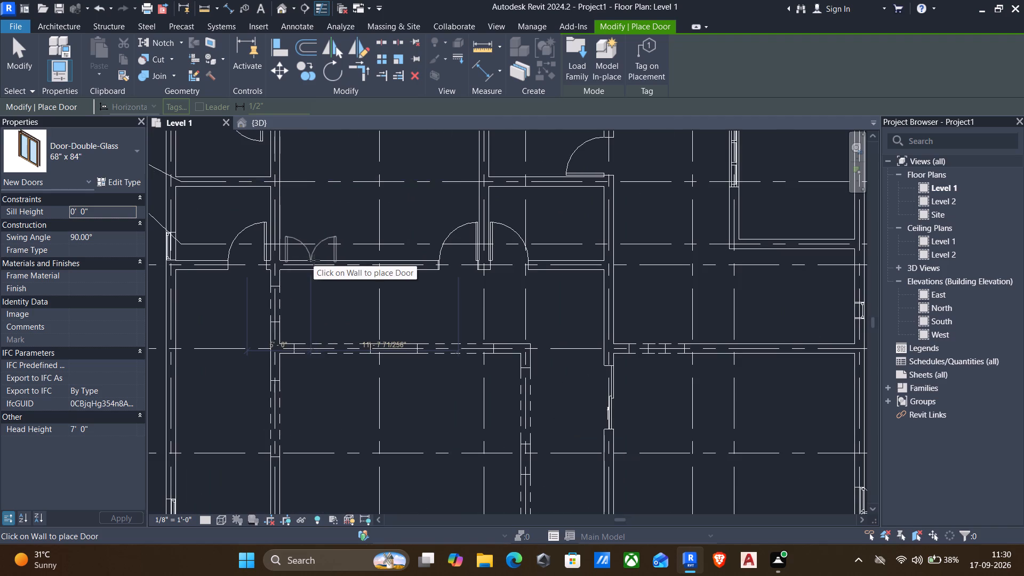
{"action": "left_click", "coordinate": [314, 260]}
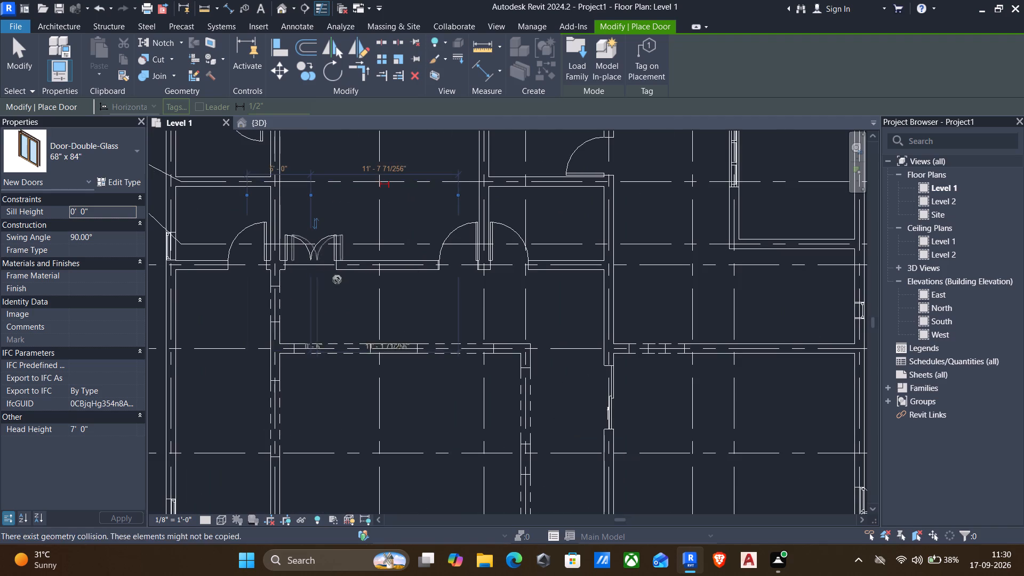
{"action": "key", "text": "Escape"}
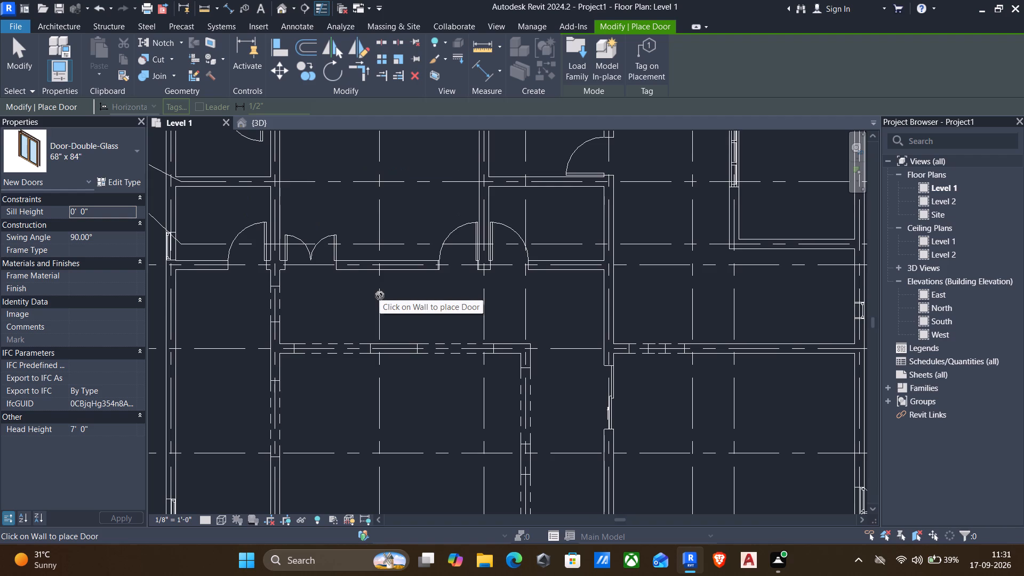
{"action": "scroll", "coordinate": [380, 295], "scroll_direction": "down", "scroll_amount": 3}
{"action": "key", "text": "Escape"}
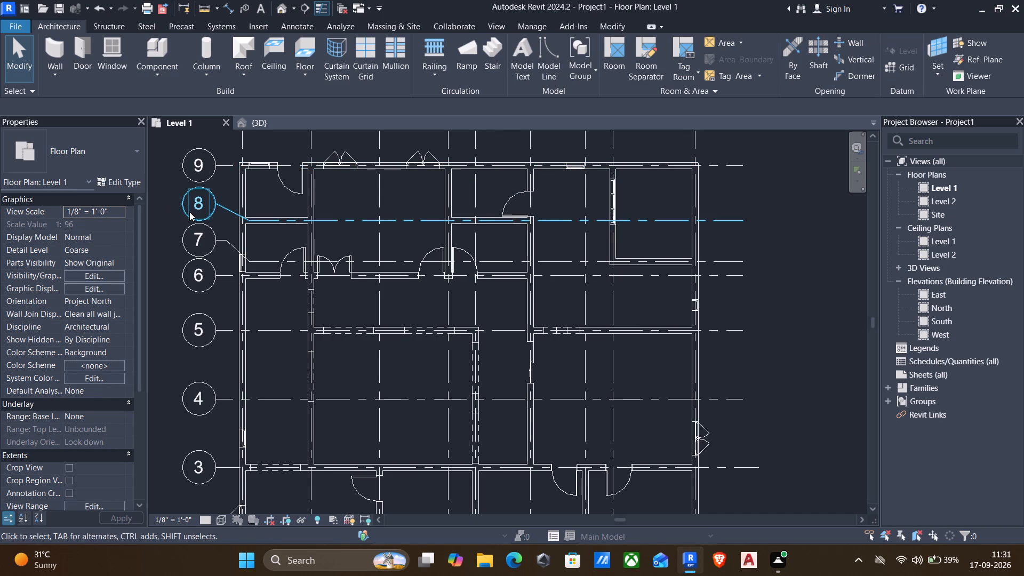
Load the Window-Louvers family from the US library's Windows folder for window placement.
{"action": "key", "text": "w"}
{"action": "key", "text": "n"}
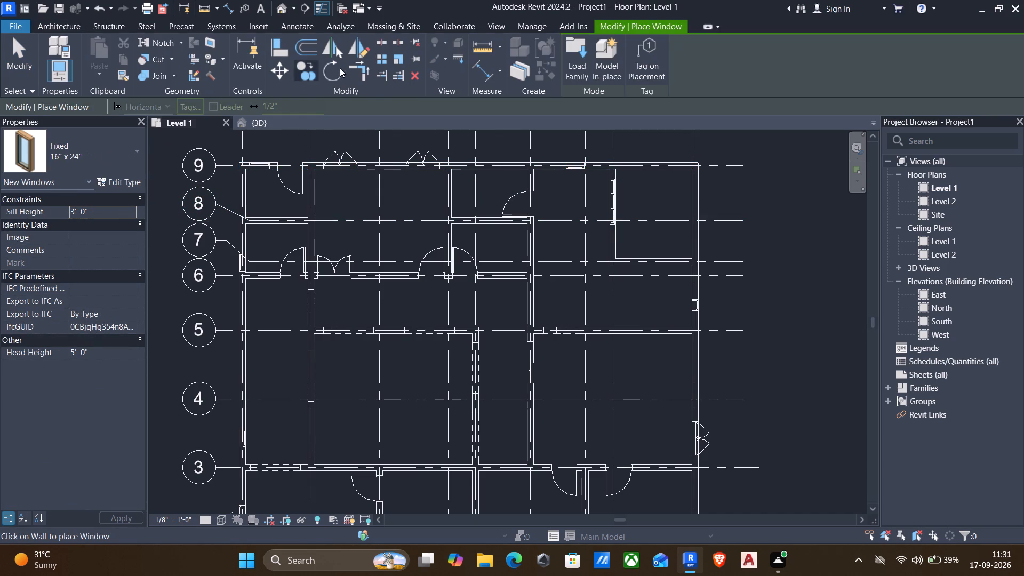
{"action": "left_click", "coordinate": [574, 42]}
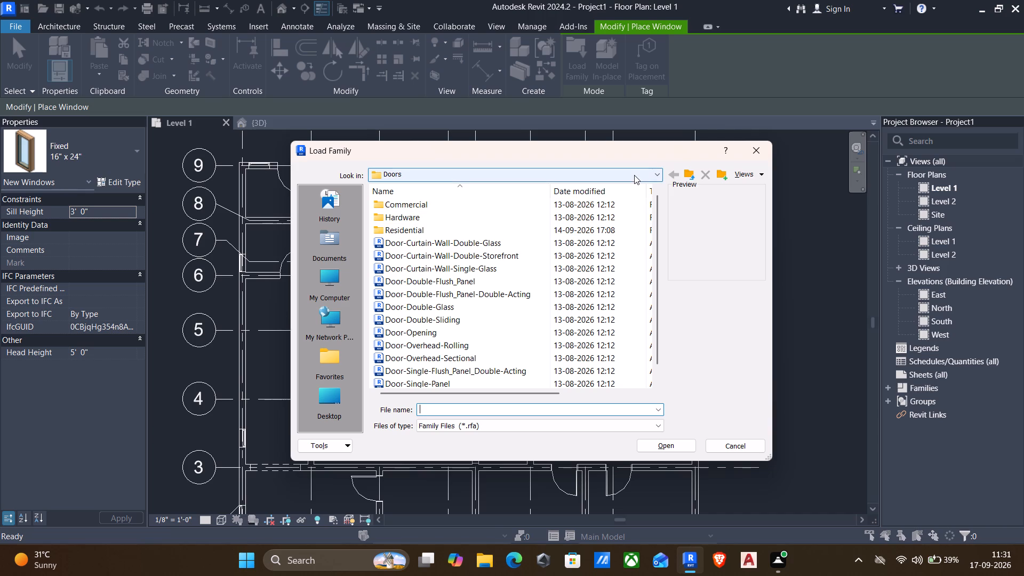
{"action": "left_click", "coordinate": [684, 176]}
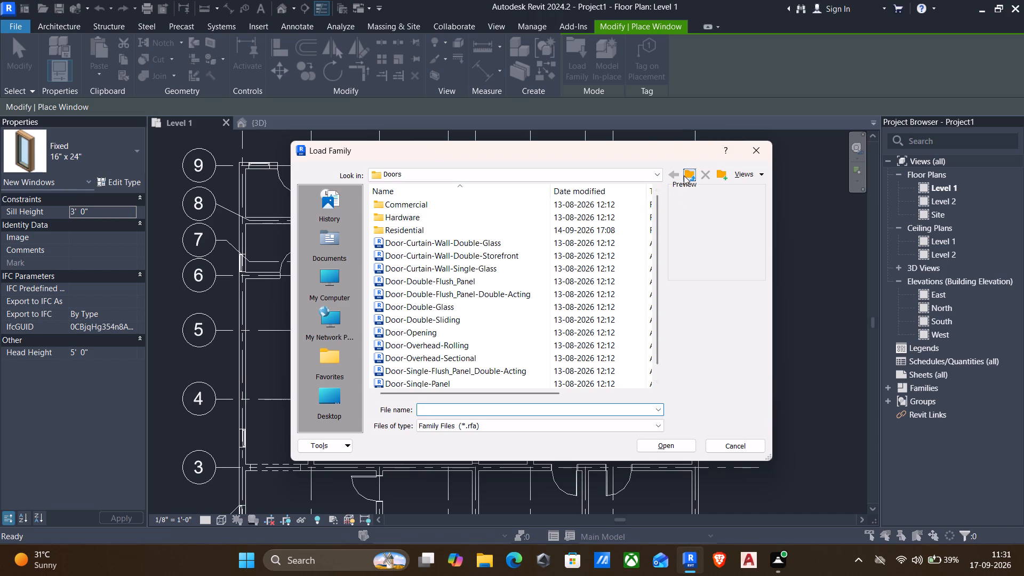
{"action": "scroll", "coordinate": [400, 282], "scroll_direction": "down", "scroll_amount": 11}
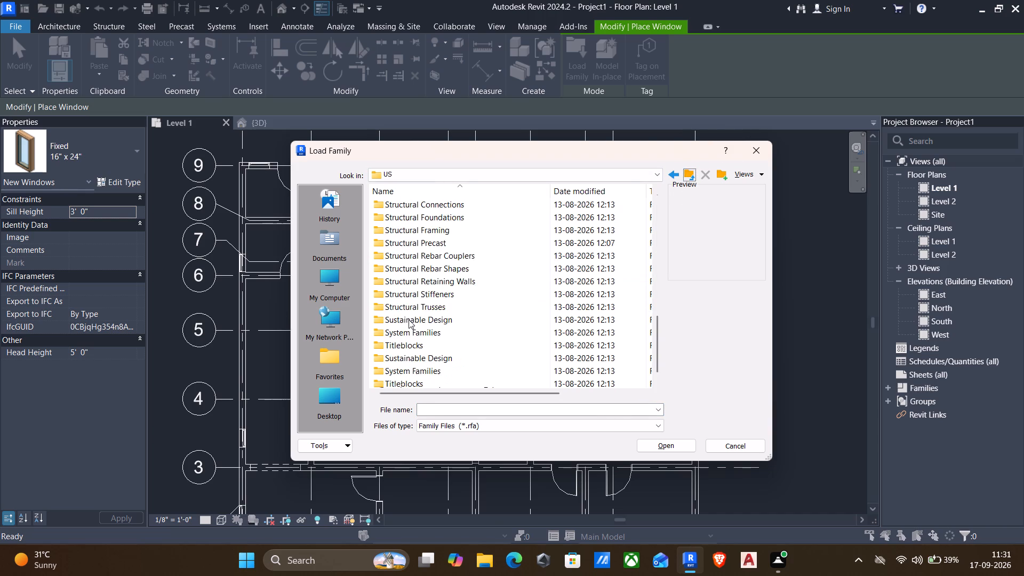
{"action": "scroll", "coordinate": [409, 319], "scroll_direction": "down", "scroll_amount": 4}
{"action": "double_click", "coordinate": [398, 360]}
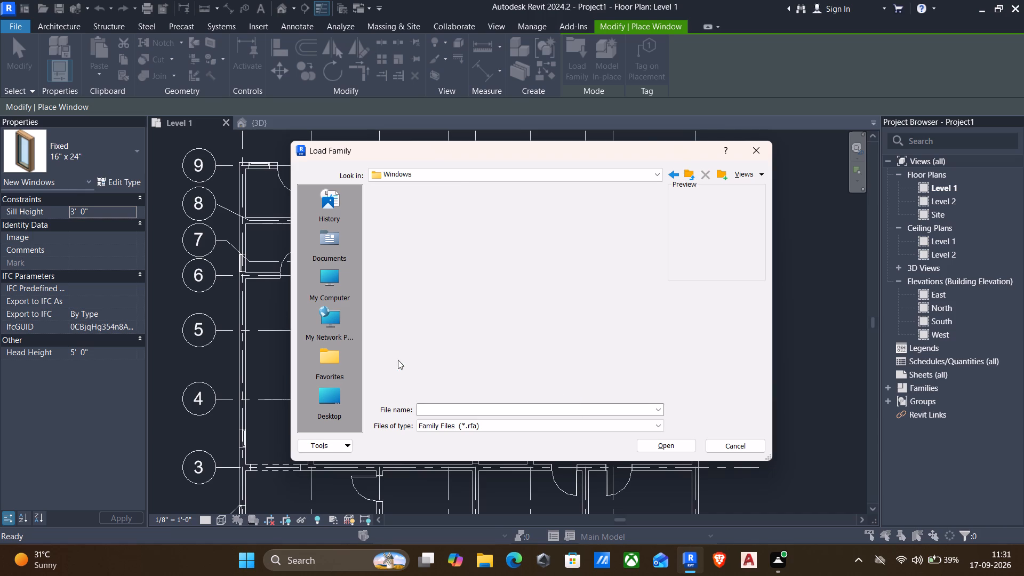
{"action": "left_click", "coordinate": [386, 218]}
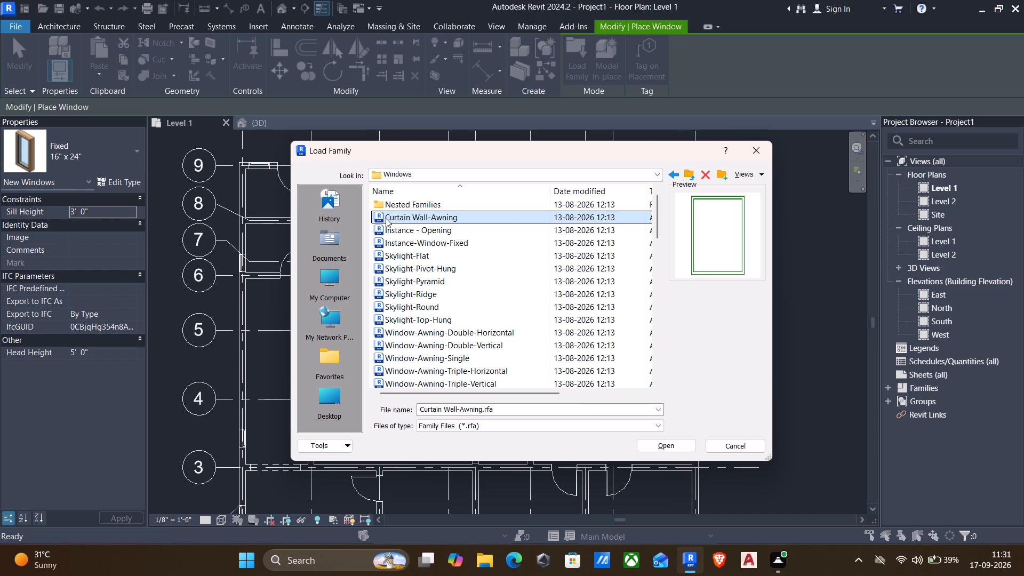
{"action": "key", "text": "Down"}
{"action": "key", "text": "Down"}
{"action": "key", "text": "Down"}
{"action": "key", "text": "Down"}
{"action": "key", "text": "Down"}
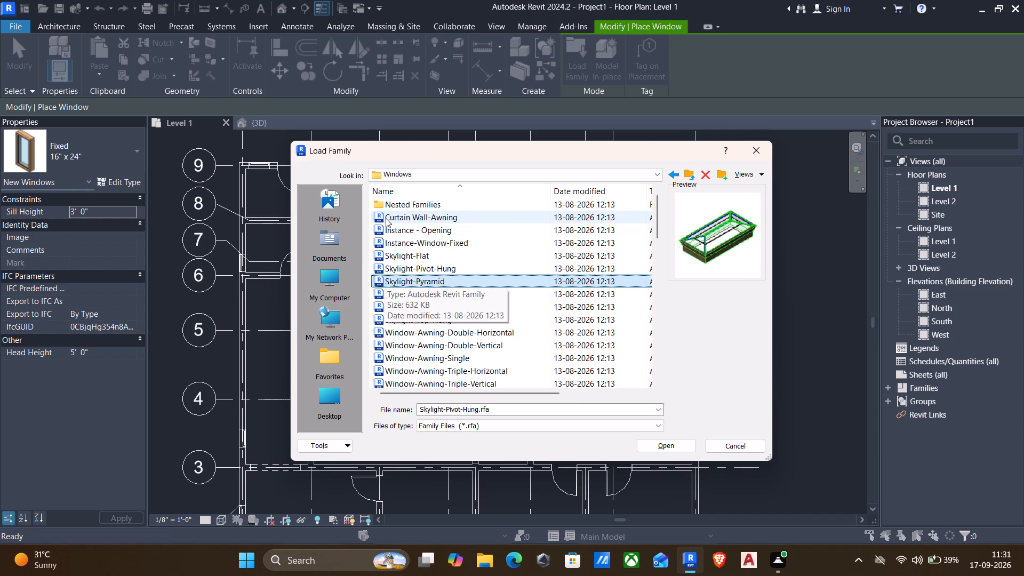
{"action": "key", "text": "Down"}
{"action": "key", "text": "Down"}
{"action": "key", "text": "Down"}
{"action": "key", "text": "Down"}
{"action": "key", "text": "Down"}
{"action": "key", "text": "Down"}
{"action": "key", "text": "Down"}
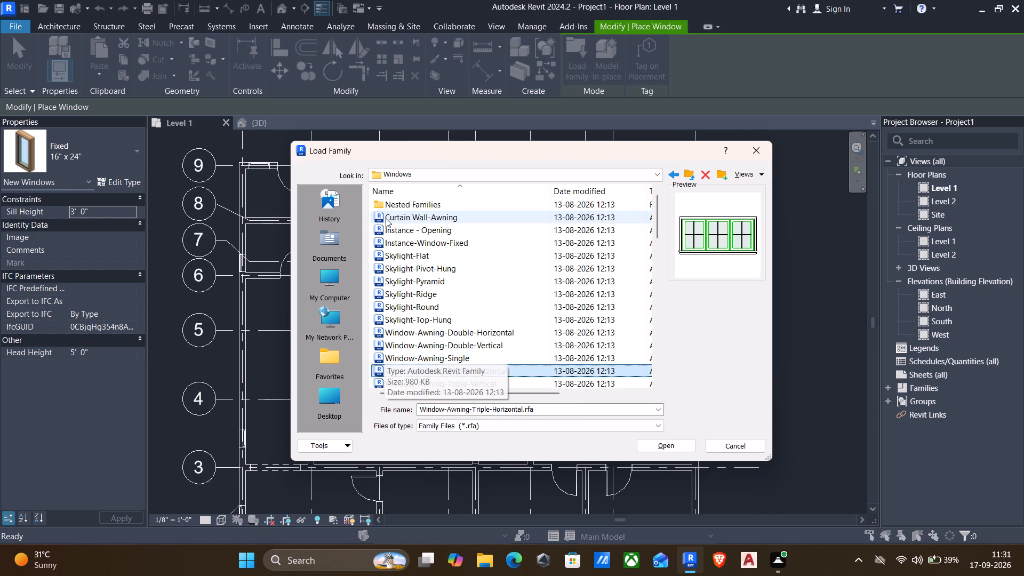
{"action": "key", "text": "Down"}
{"action": "key", "text": "Down"}
{"action": "key", "text": "Down"}
{"action": "key", "text": "Down"}
{"action": "key", "text": "Down"}
{"action": "key", "text": "Down"}
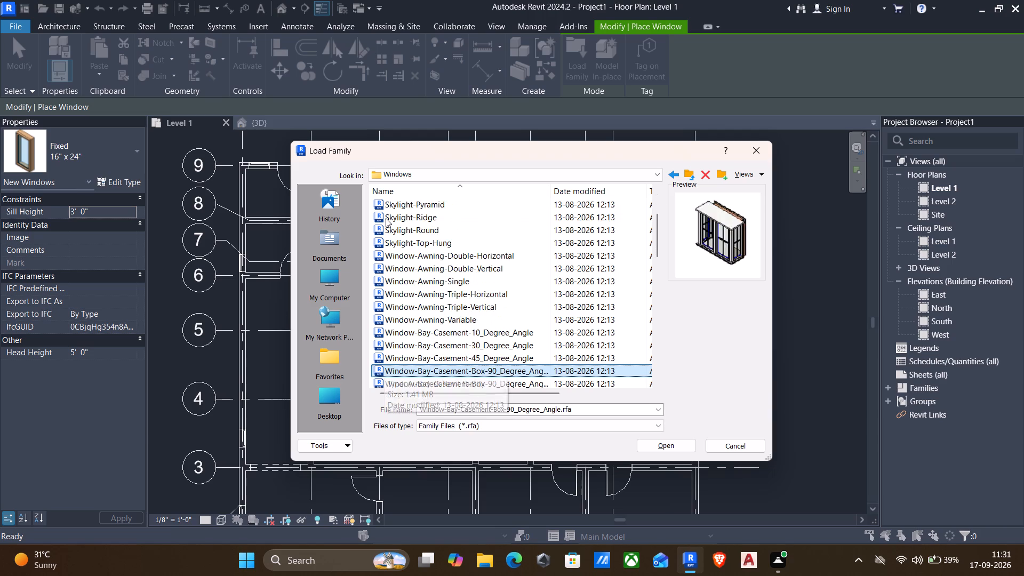
{"action": "key", "text": "Down"}
{"action": "key", "text": "Down"}
{"action": "key", "text": "Down"}
{"action": "key", "text": "Down"}
{"action": "key", "text": "Down"}
{"action": "key", "text": "Down"}
{"action": "key", "text": "Down"}
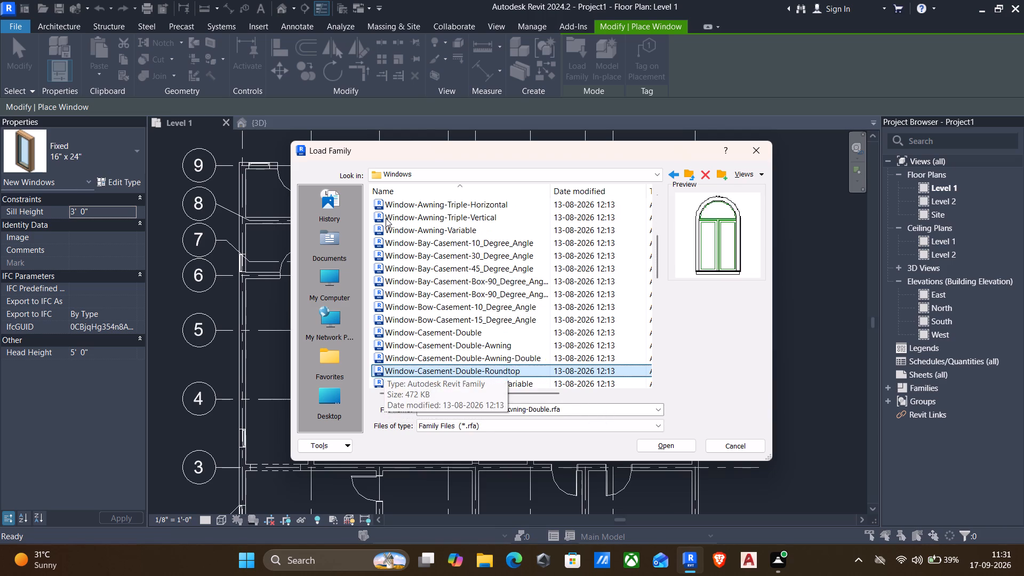
{"action": "key", "text": "Down"}
{"action": "key", "text": "Down"}
{"action": "key", "text": "Down"}
{"action": "key", "text": "Down"}
{"action": "key", "text": "Down"}
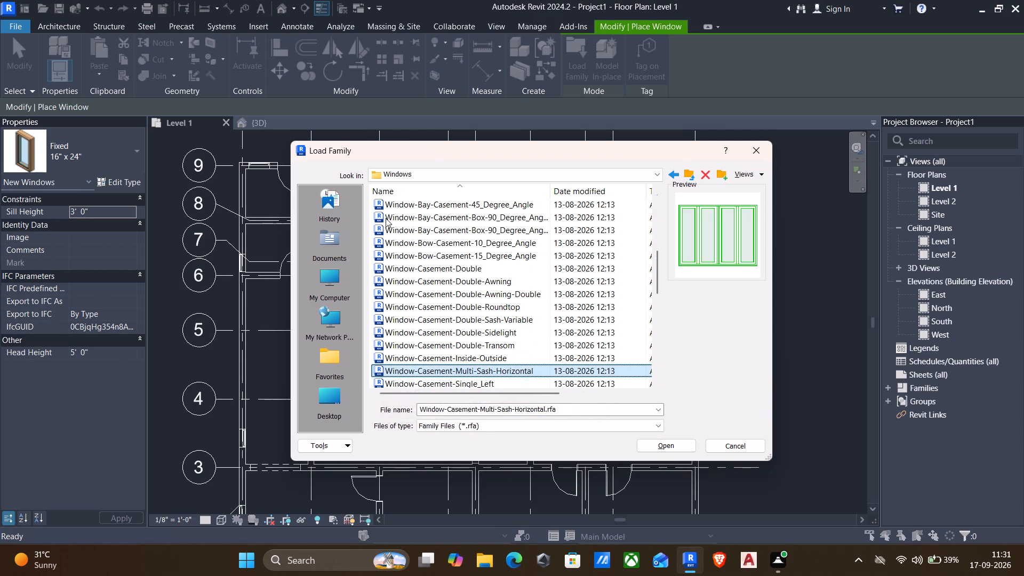
{"action": "key", "text": "Down"}
{"action": "key", "text": "Down"}
{"action": "key", "text": "Down"}
{"action": "key", "text": "Down"}
{"action": "key", "text": "Down"}
{"action": "key", "text": "Down"}
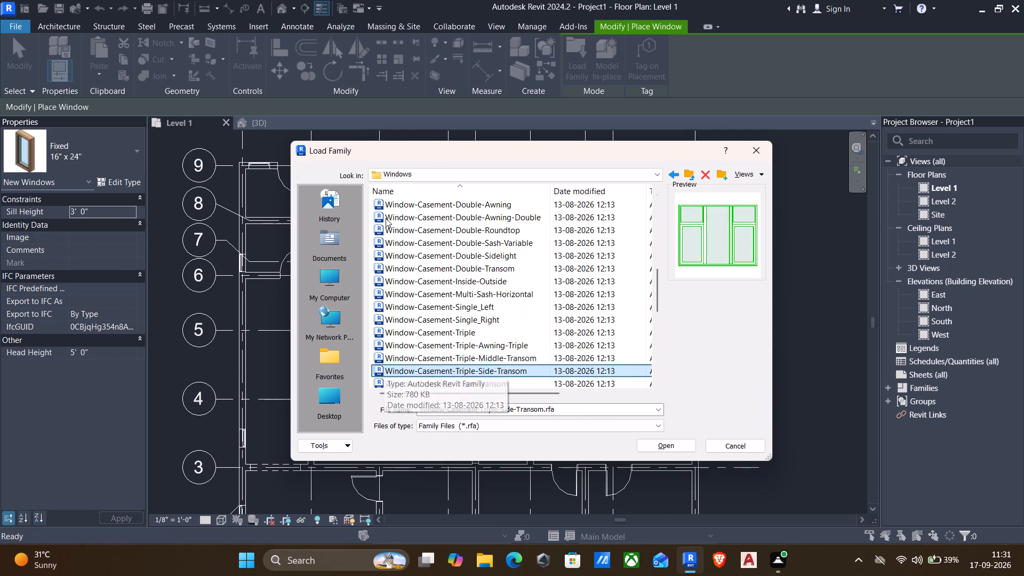
{"action": "key", "text": "Down"}
{"action": "key", "text": "Down"}
{"action": "key", "text": "Down"}
{"action": "key", "text": "Down"}
{"action": "key", "text": "Down"}
{"action": "key", "text": "Down"}
{"action": "key", "text": "Down"}
{"action": "key", "text": "Down"}
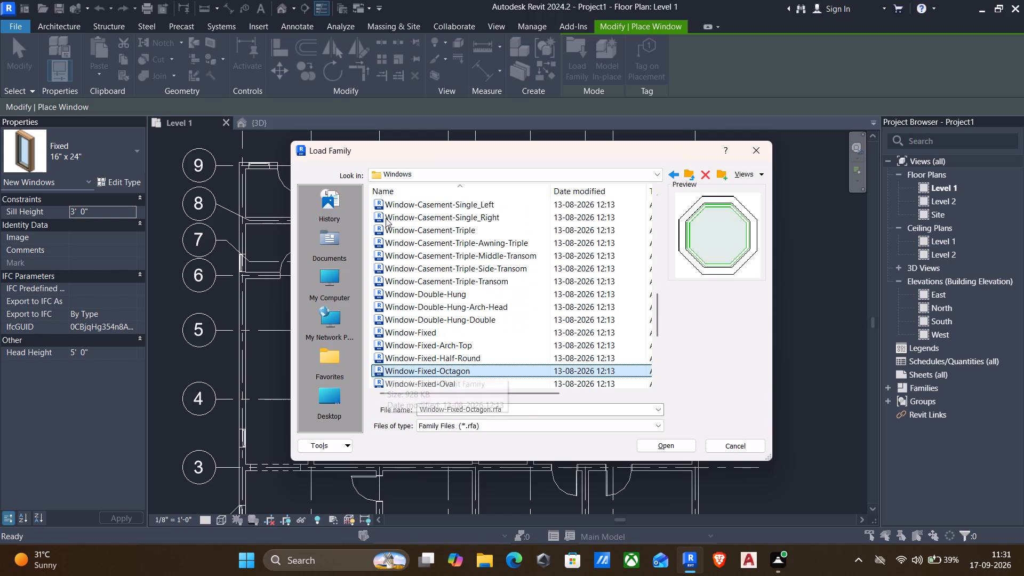
{"action": "key", "text": "Down"}
{"action": "key", "text": "Down"}
{"action": "key", "text": "Down"}
{"action": "key", "text": "Down"}
{"action": "key", "text": "Down"}
{"action": "key", "text": "Down"}
{"action": "key", "text": "Down"}
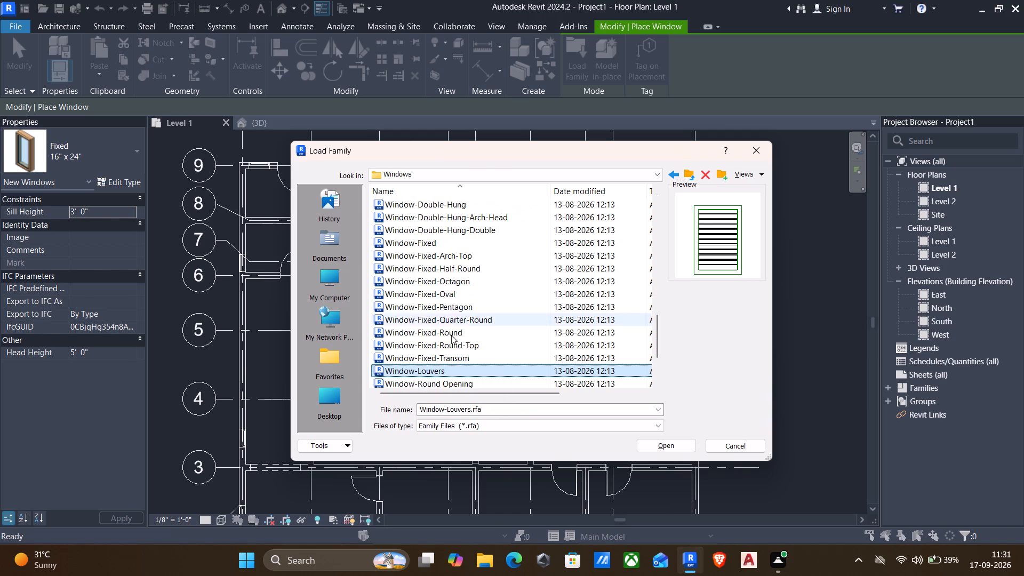
{"action": "left_click", "coordinate": [683, 446]}
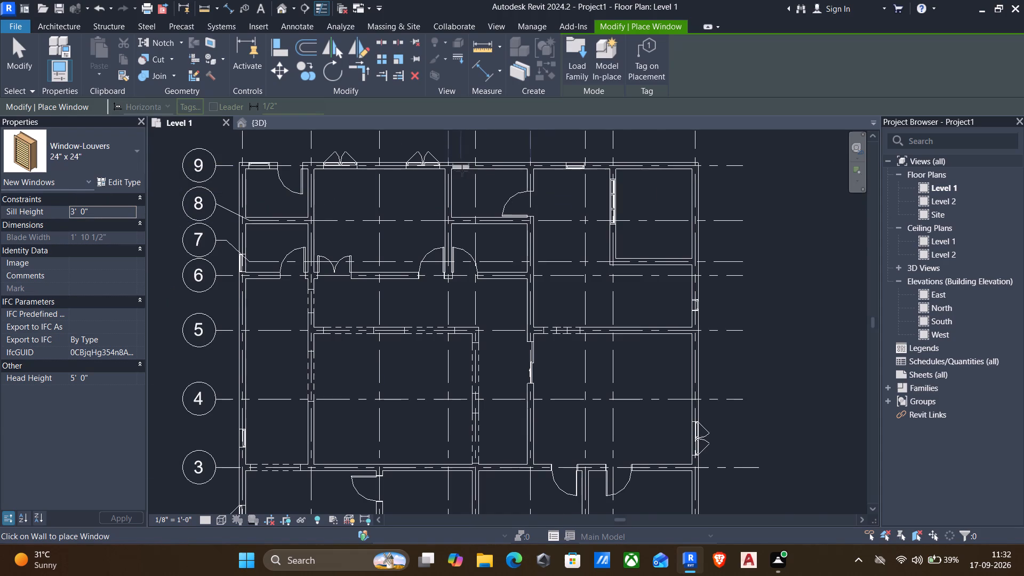
Place a Window-Louvers 24" x 24" window in the grid 9 wall of the small grid 8–9 room, 3'-0" from the wall opposite its door.
{"action": "scroll", "coordinate": [462, 171], "scroll_direction": "up", "scroll_amount": 3}
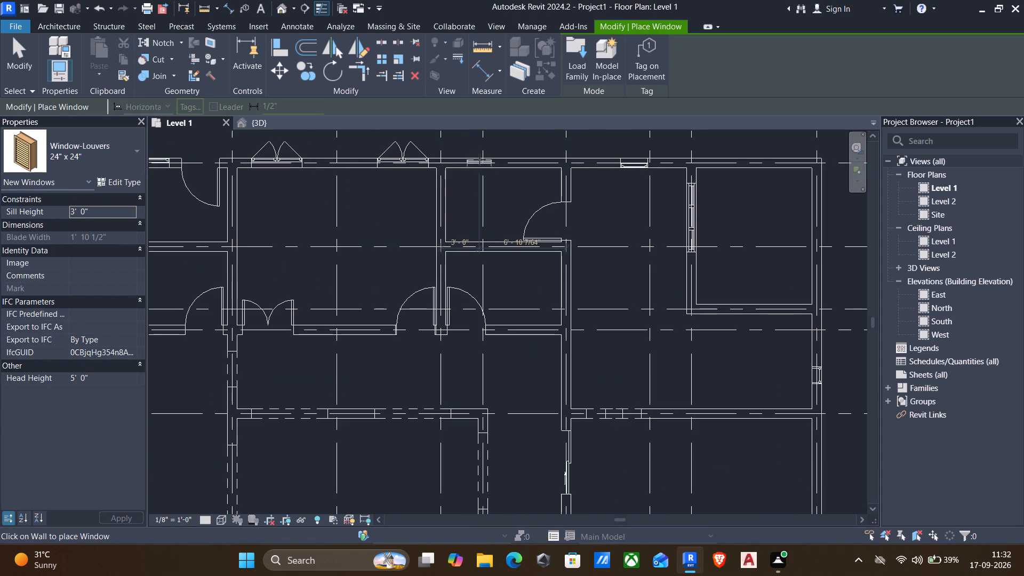
{"action": "left_click_drag", "start_coordinate": [477, 161], "coordinate": [477, 166]}
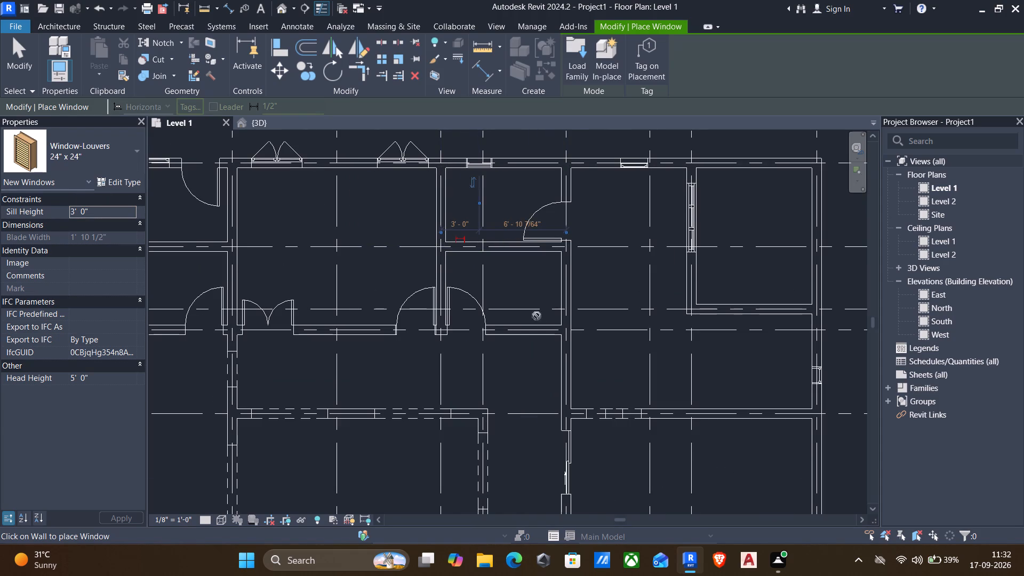
Place a Window-Louvers 24" x 24" window in the grid 6 wall of the small room below grid 8, 2'-0" from the wall opposite its door's hinge side.
{"action": "left_click", "coordinate": [541, 331]}
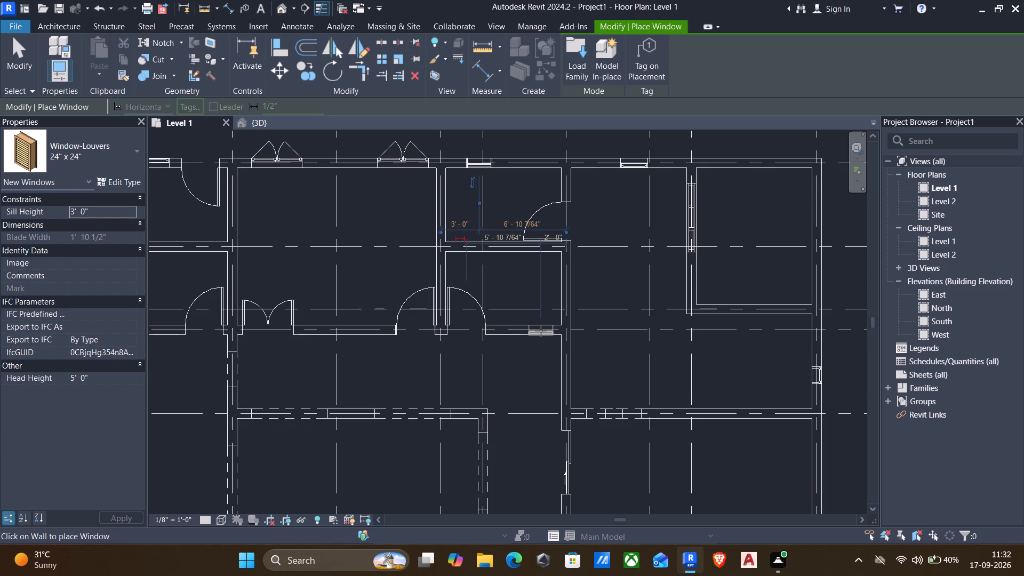
{"action": "key", "text": "Escape"}
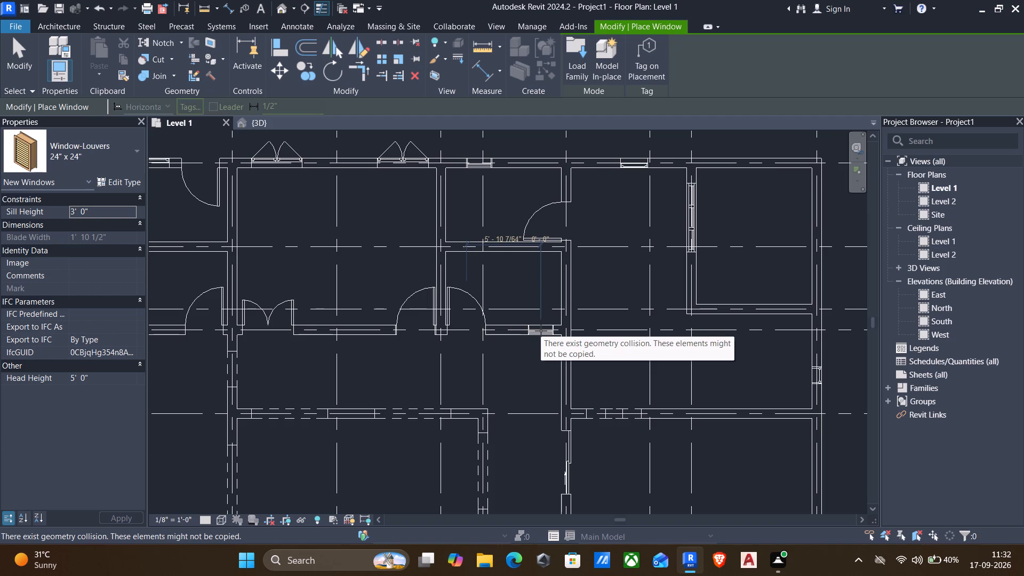
Place another Window-Louvers 24" x 24" window in the part of the plan between grids 1 and 3.
{"action": "scroll", "coordinate": [541, 331], "scroll_direction": "down", "scroll_amount": 2}
{"action": "middle_click_drag", "start_coordinate": [533, 444], "coordinate": [545, 353]}
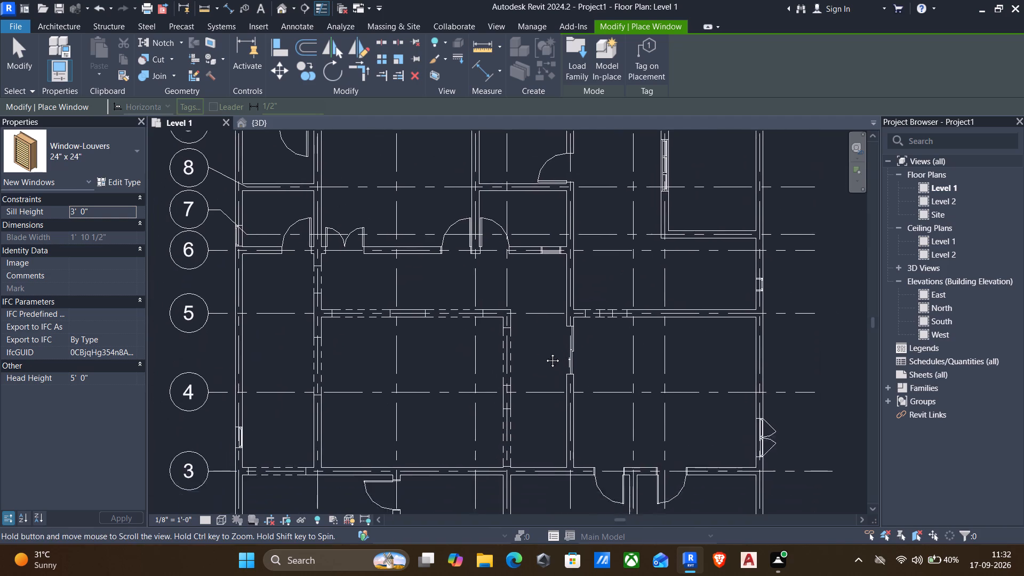
{"action": "middle_click_drag", "start_coordinate": [545, 353], "coordinate": [543, 315]}
{"action": "middle_click_drag", "start_coordinate": [498, 370], "coordinate": [499, 265]}
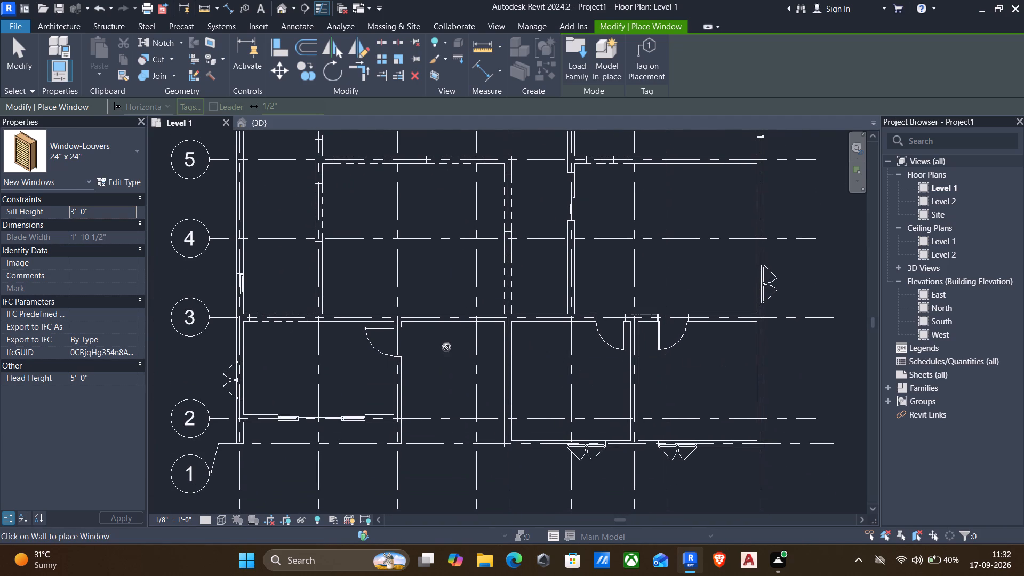
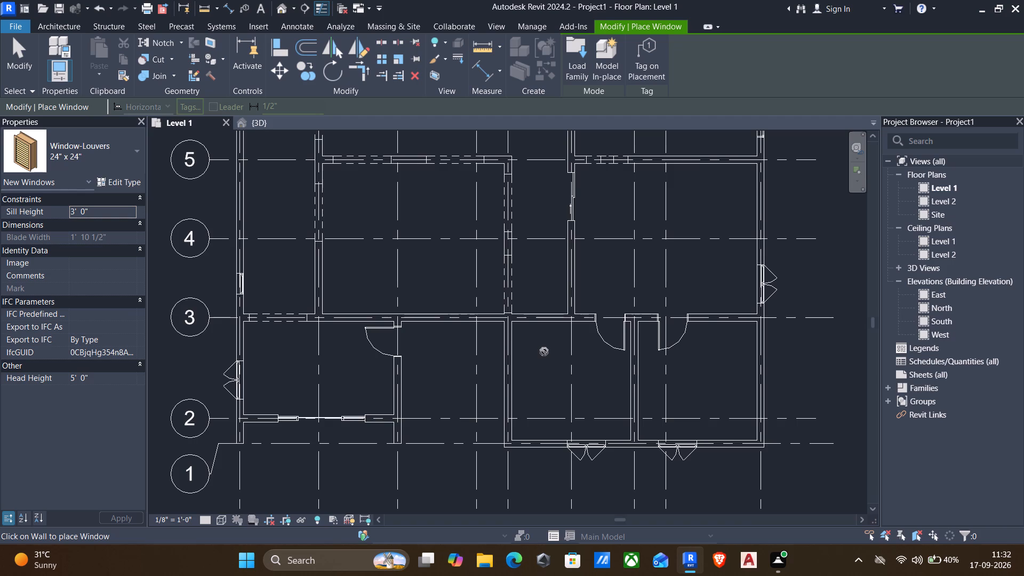
End window placement, switch to the 3D view and set its visual style to Shaded.
{"action": "middle_click_drag", "start_coordinate": [510, 328], "coordinate": [519, 435]}
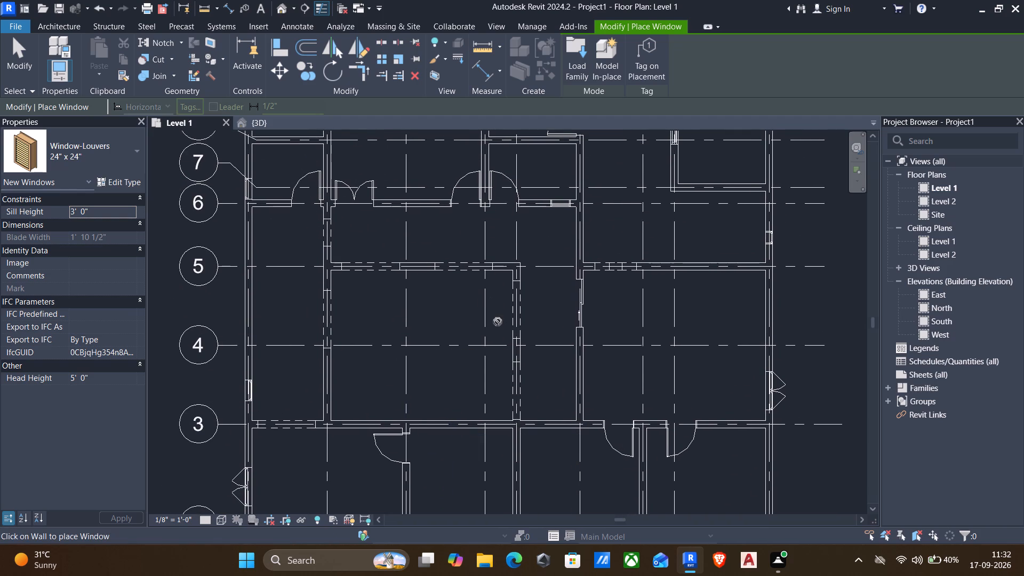
{"action": "key", "text": "Escape"}
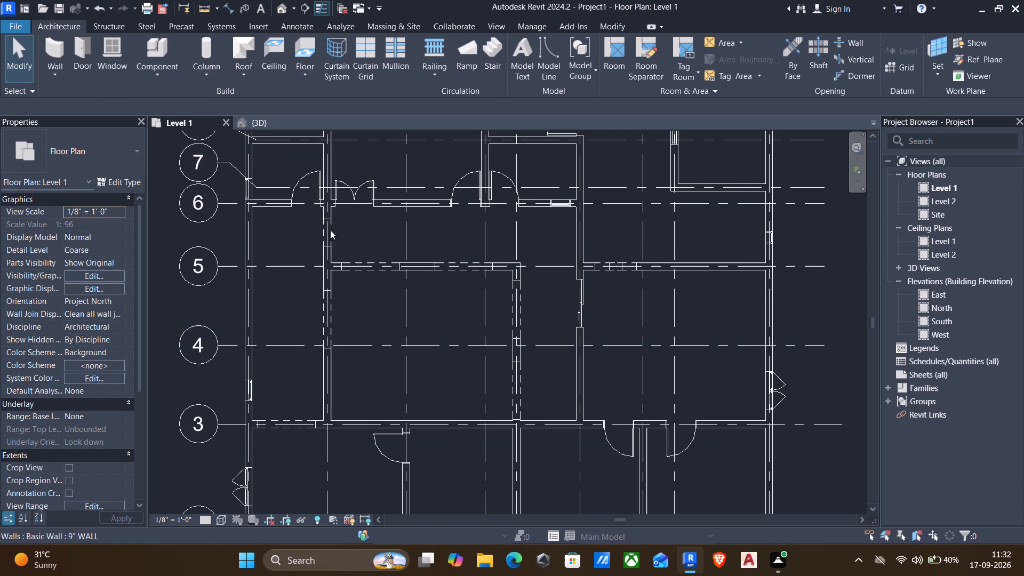
{"action": "left_click", "coordinate": [286, 123]}
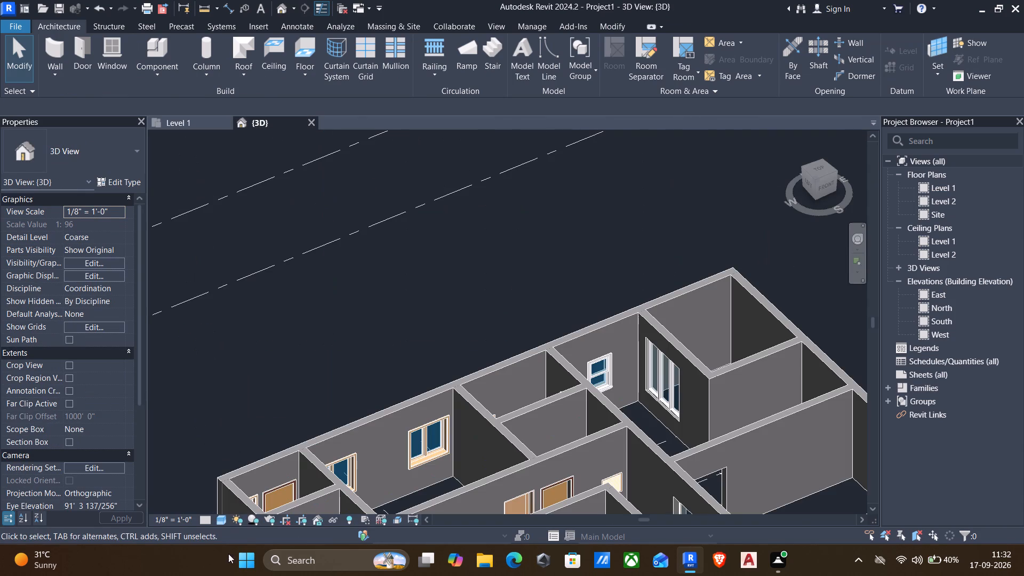
{"action": "left_click", "coordinate": [215, 520]}
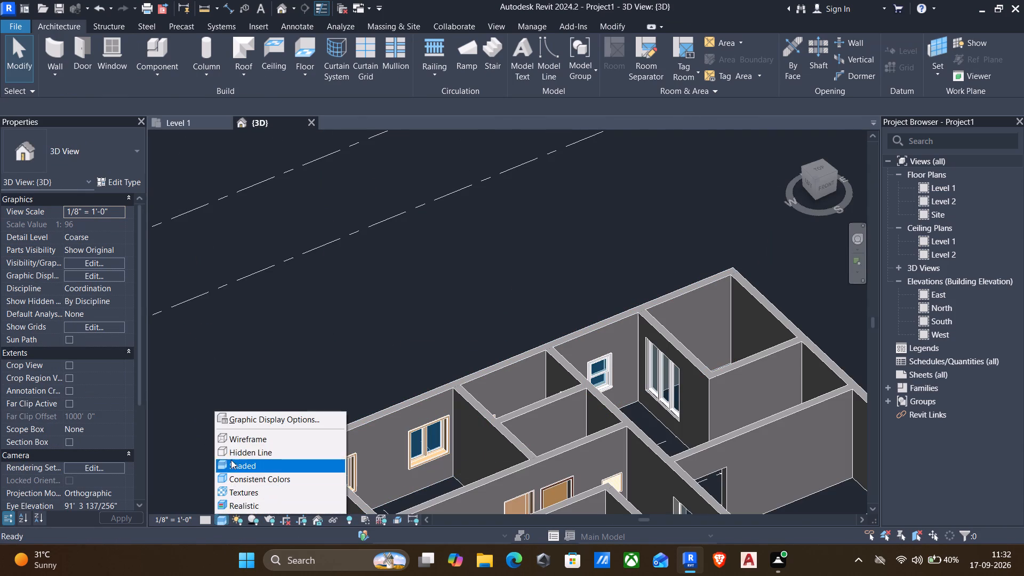
{"action": "left_click", "coordinate": [233, 465]}
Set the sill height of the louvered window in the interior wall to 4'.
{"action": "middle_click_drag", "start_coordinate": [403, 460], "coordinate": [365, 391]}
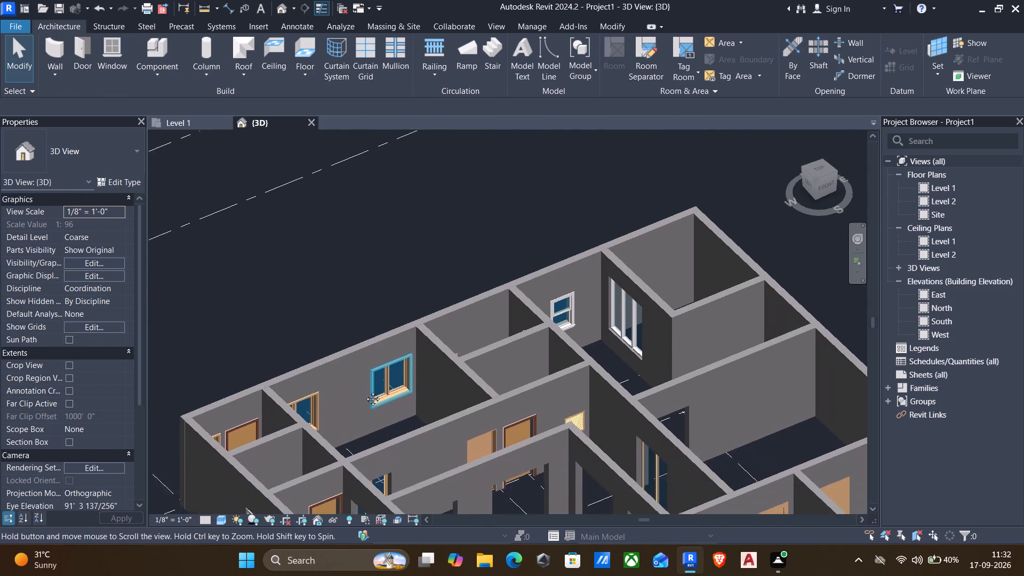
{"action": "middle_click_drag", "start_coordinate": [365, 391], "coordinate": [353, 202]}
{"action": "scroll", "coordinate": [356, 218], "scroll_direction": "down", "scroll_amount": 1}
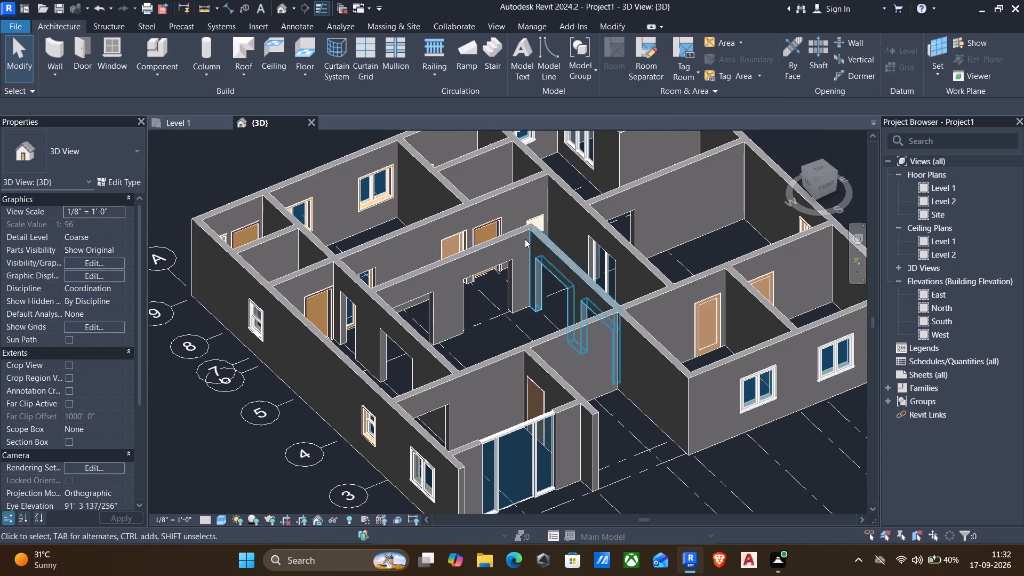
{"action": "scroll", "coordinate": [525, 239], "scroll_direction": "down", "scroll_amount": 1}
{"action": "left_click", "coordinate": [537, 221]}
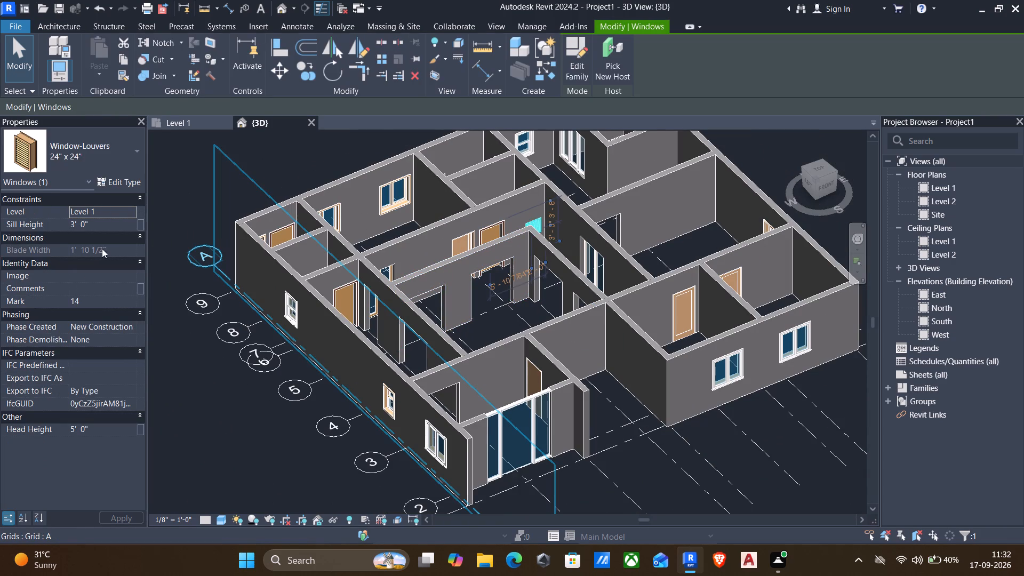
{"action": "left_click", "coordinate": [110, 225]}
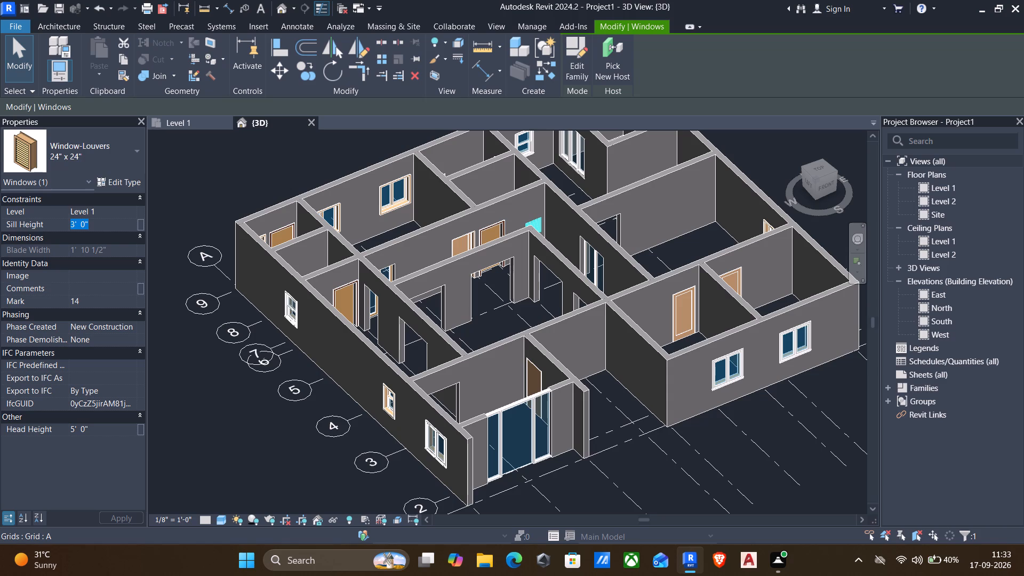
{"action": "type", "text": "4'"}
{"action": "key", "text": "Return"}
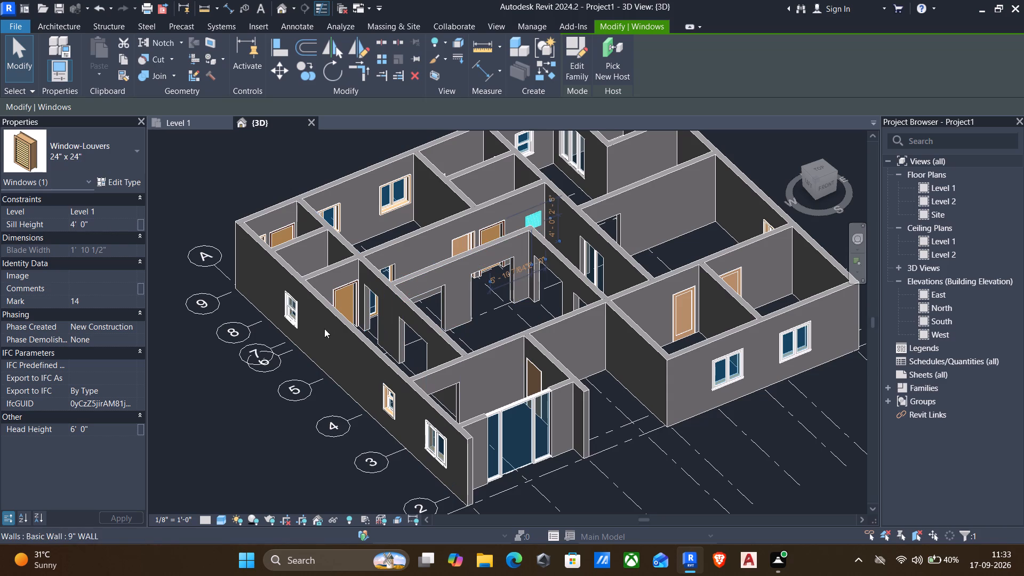
Set the sill height of the louvered window in the exterior back wall to 4'.
{"action": "scroll", "coordinate": [321, 364], "scroll_direction": "down", "scroll_amount": 1}
{"action": "middle_click_drag", "start_coordinate": [303, 408], "coordinate": [461, 400], "text": "shift"}
{"action": "scroll", "coordinate": [482, 298], "scroll_direction": "down", "scroll_amount": 1}
{"action": "scroll", "coordinate": [470, 299], "scroll_direction": "up", "scroll_amount": 4}
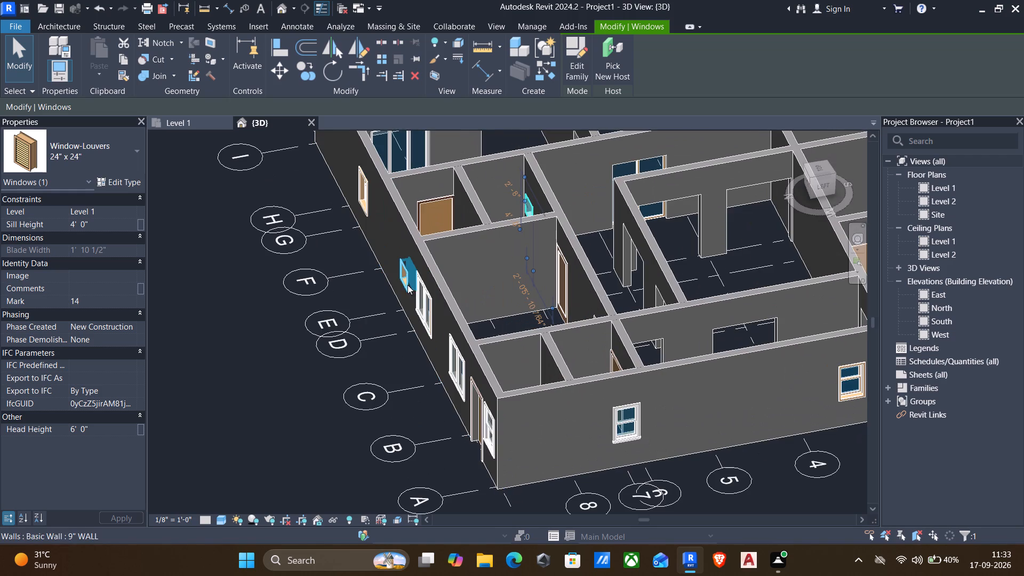
{"action": "left_click", "coordinate": [400, 283]}
{"action": "left_click_drag", "start_coordinate": [104, 226], "coordinate": [116, 233]}
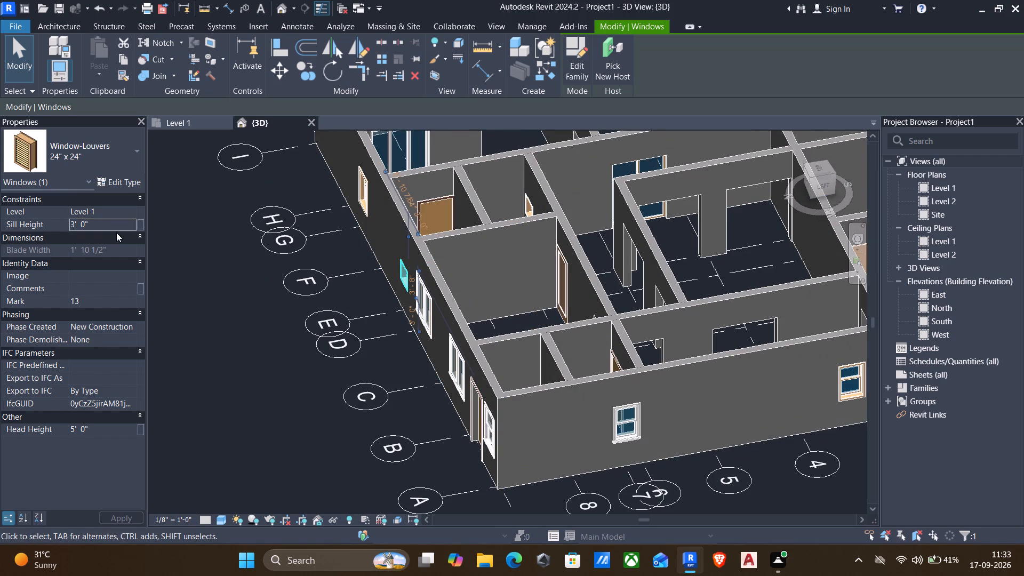
{"action": "left_click_drag", "start_coordinate": [116, 233], "coordinate": [117, 233]}
{"action": "type", "text": "4'"}
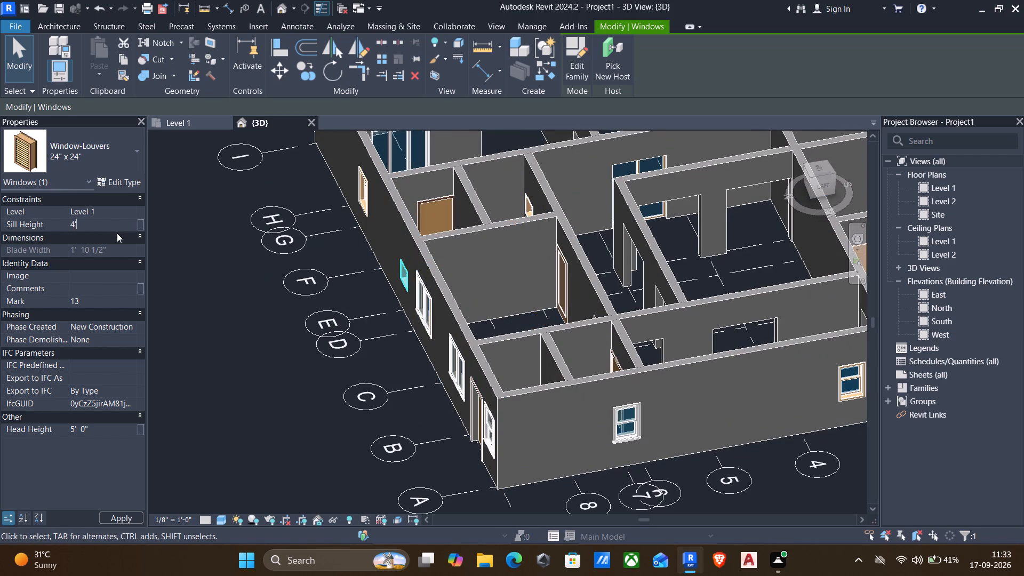
{"action": "key", "text": "Return"}
{"action": "scroll", "coordinate": [370, 309], "scroll_direction": "down", "scroll_amount": 2}
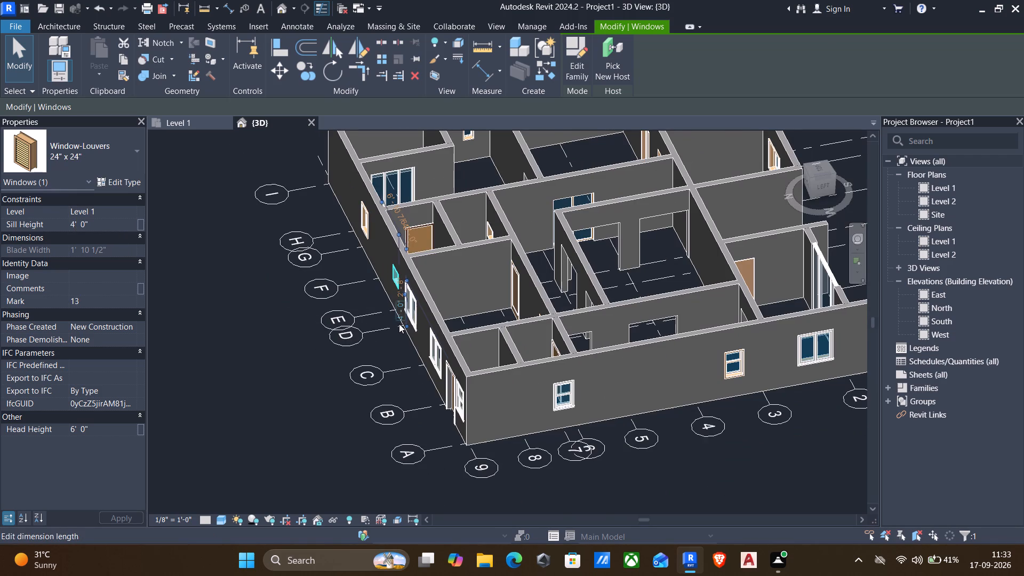
{"action": "key", "text": "Escape"}
Nudge the exterior back wall's louvered window upward to a sill height of 5' 0".
{"action": "middle_click_drag", "start_coordinate": [336, 348], "coordinate": [392, 294], "text": "shift"}
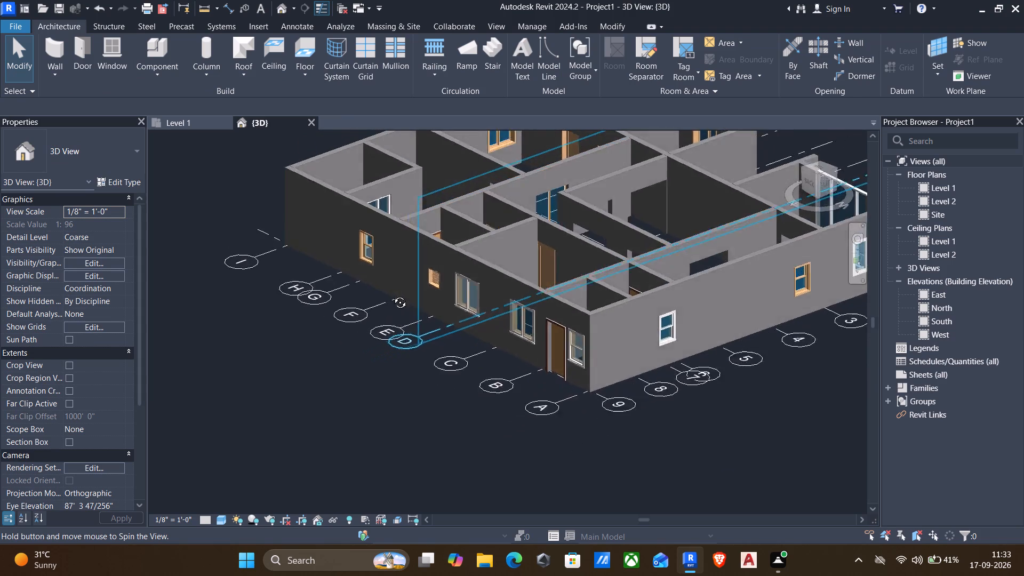
{"action": "middle_click_drag", "start_coordinate": [392, 294], "coordinate": [485, 252], "text": "shift"}
{"action": "scroll", "coordinate": [542, 246], "scroll_direction": "up", "scroll_amount": 3}
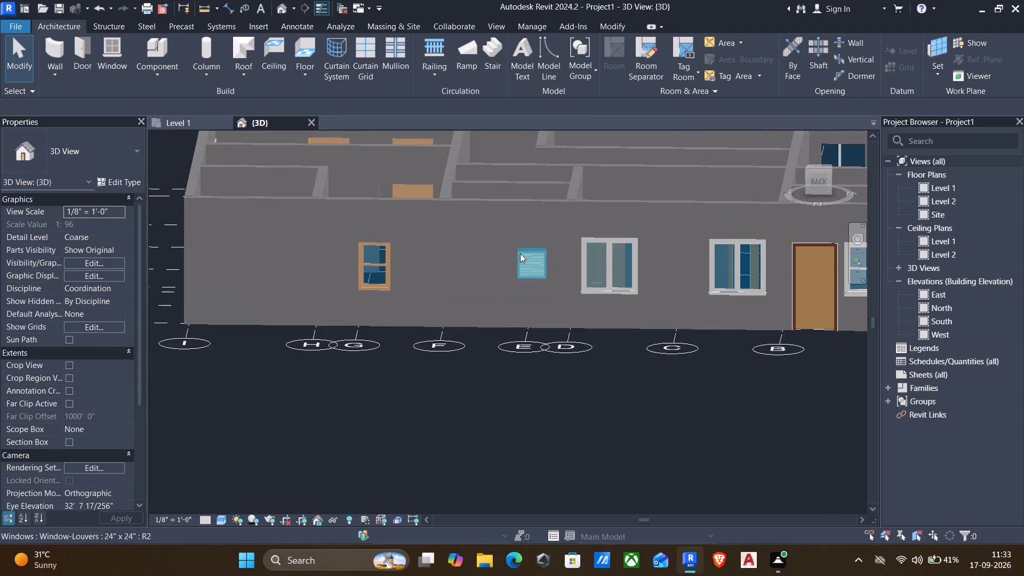
{"action": "left_click", "coordinate": [518, 254]}
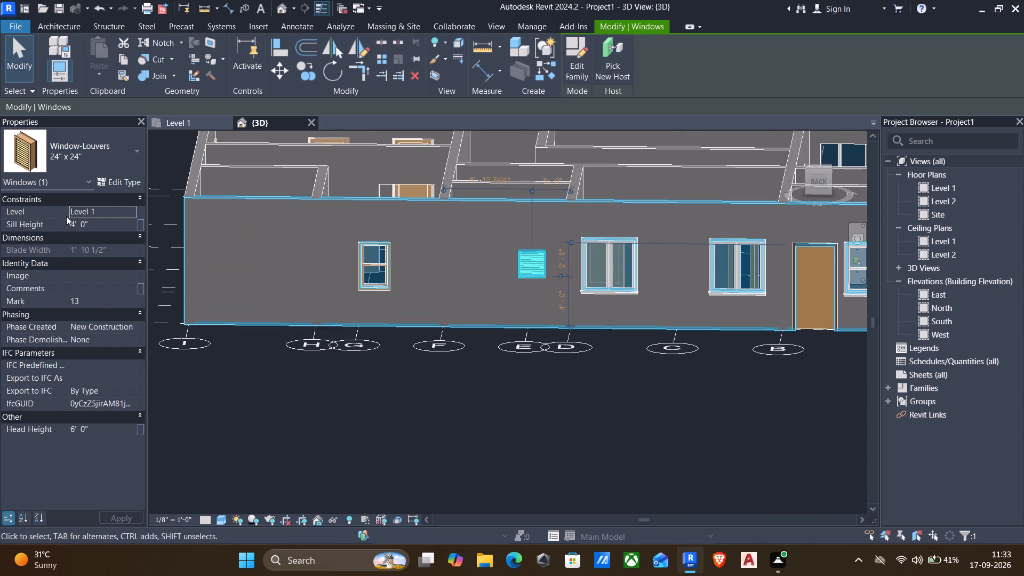
{"action": "key", "text": "Up"}
{"action": "key", "text": "Up"}
{"action": "key", "text": "Up"}
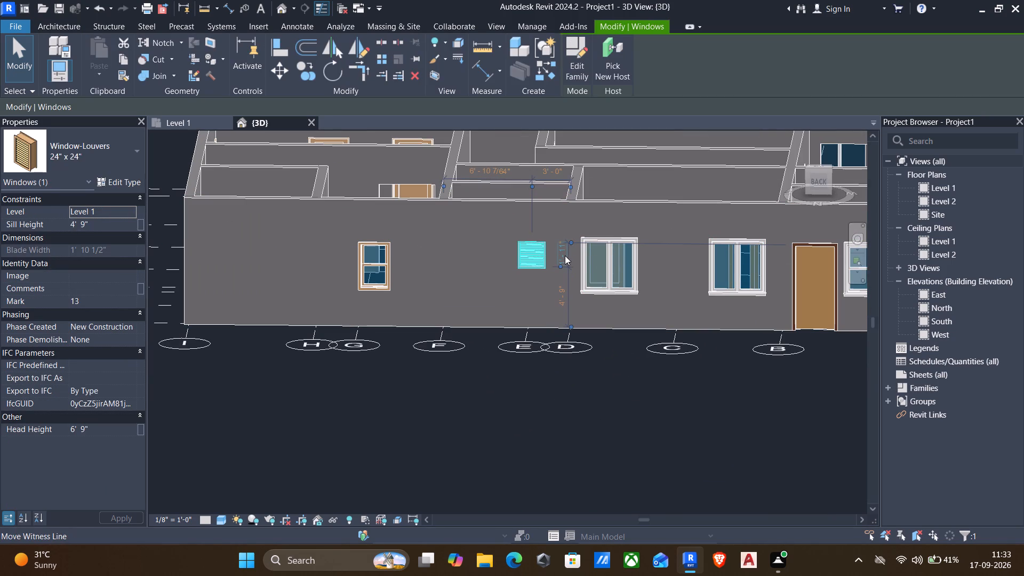
{"action": "key", "text": "Up"}
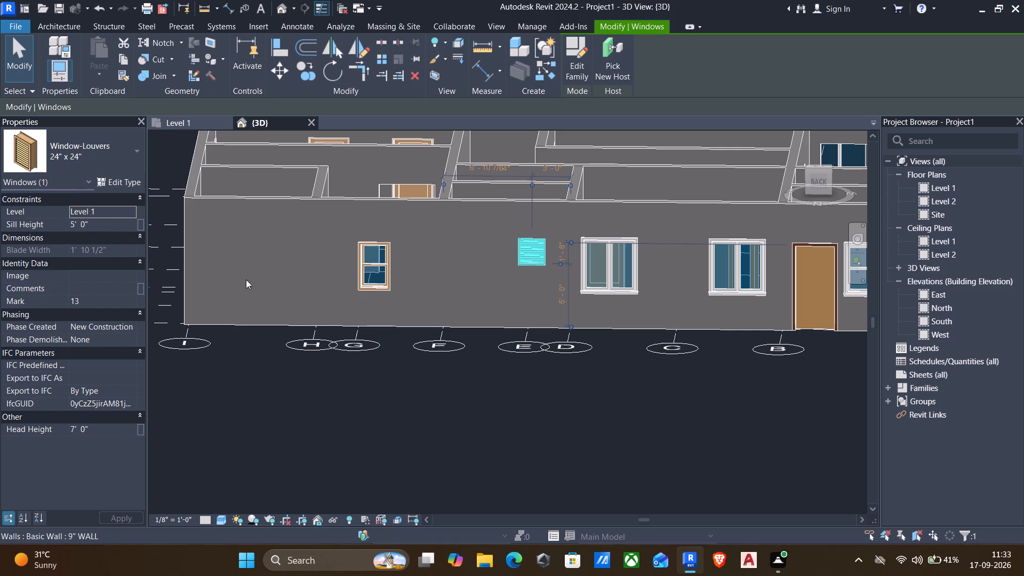
{"action": "key", "text": "Escape"}
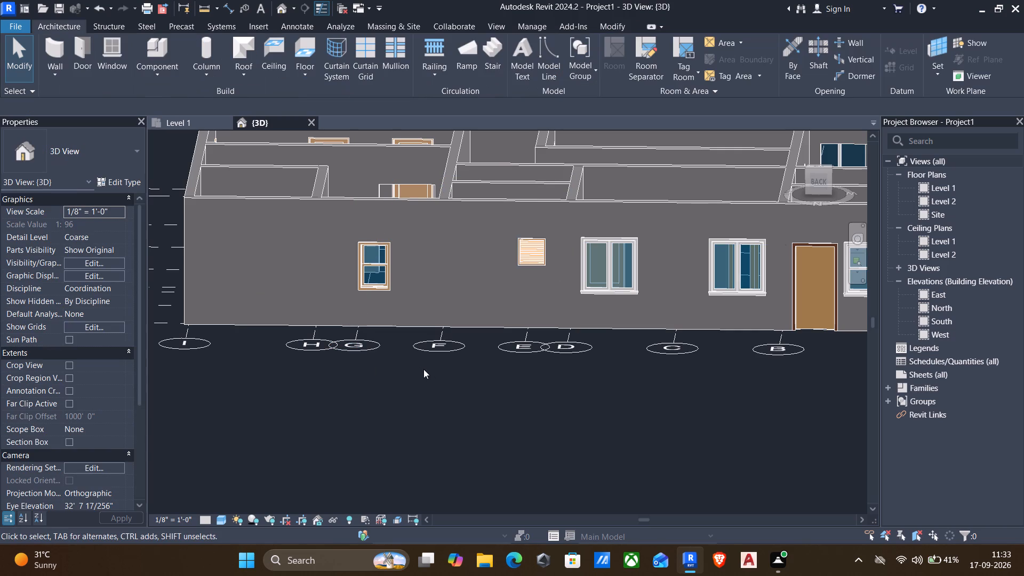
Set the sill height of the louvered window in the interior wall to 5'.
{"action": "scroll", "coordinate": [489, 402], "scroll_direction": "down", "scroll_amount": 1}
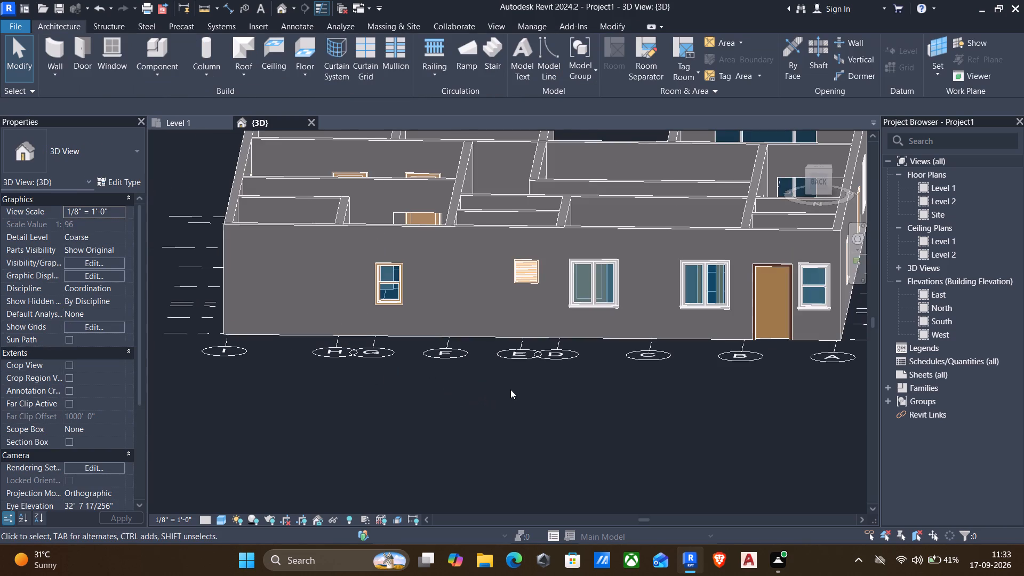
{"action": "middle_click_drag", "start_coordinate": [500, 377], "coordinate": [353, 415], "text": "shift"}
{"action": "middle_click_drag", "start_coordinate": [352, 415], "coordinate": [130, 415], "text": "shift"}
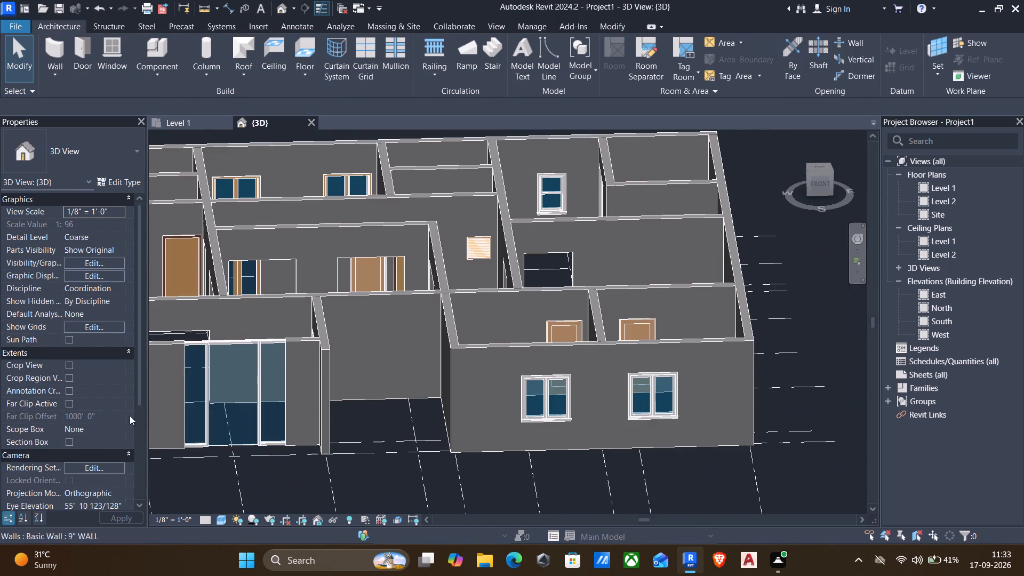
{"action": "left_click", "coordinate": [479, 245]}
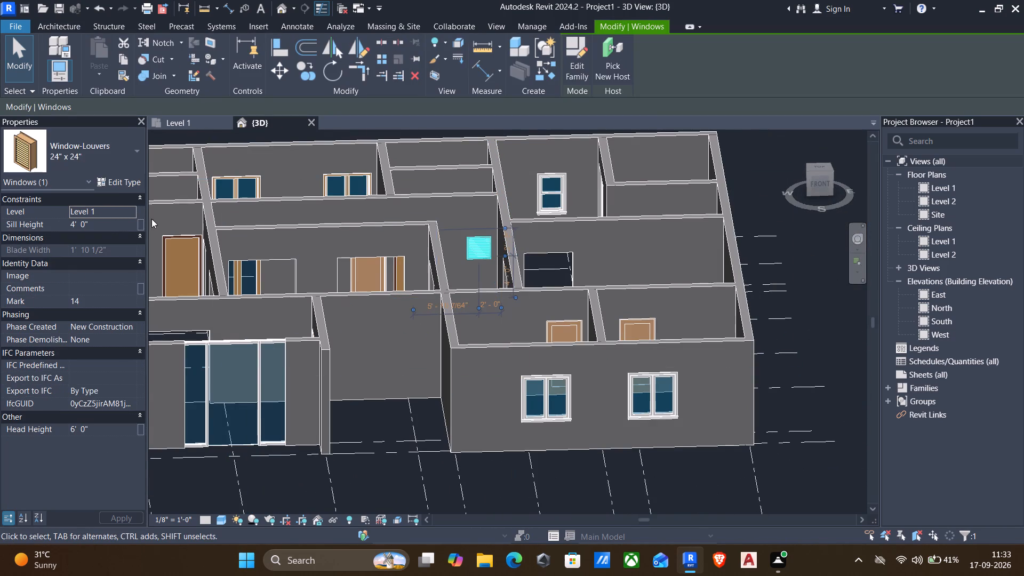
{"action": "left_click", "coordinate": [104, 226]}
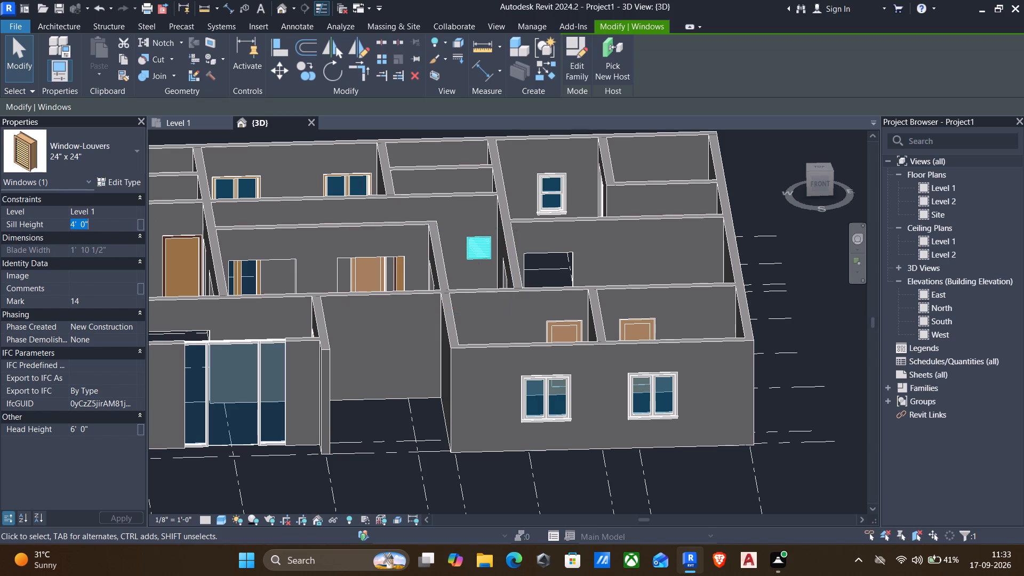
{"action": "type", "text": "5'"}
{"action": "key", "text": "Return"}
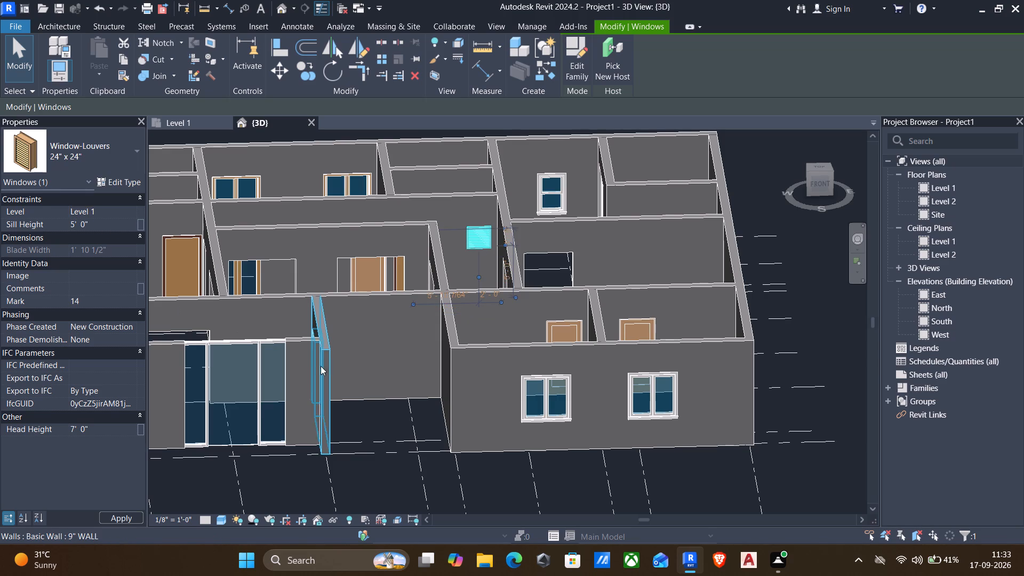
{"action": "key", "text": "Escape"}
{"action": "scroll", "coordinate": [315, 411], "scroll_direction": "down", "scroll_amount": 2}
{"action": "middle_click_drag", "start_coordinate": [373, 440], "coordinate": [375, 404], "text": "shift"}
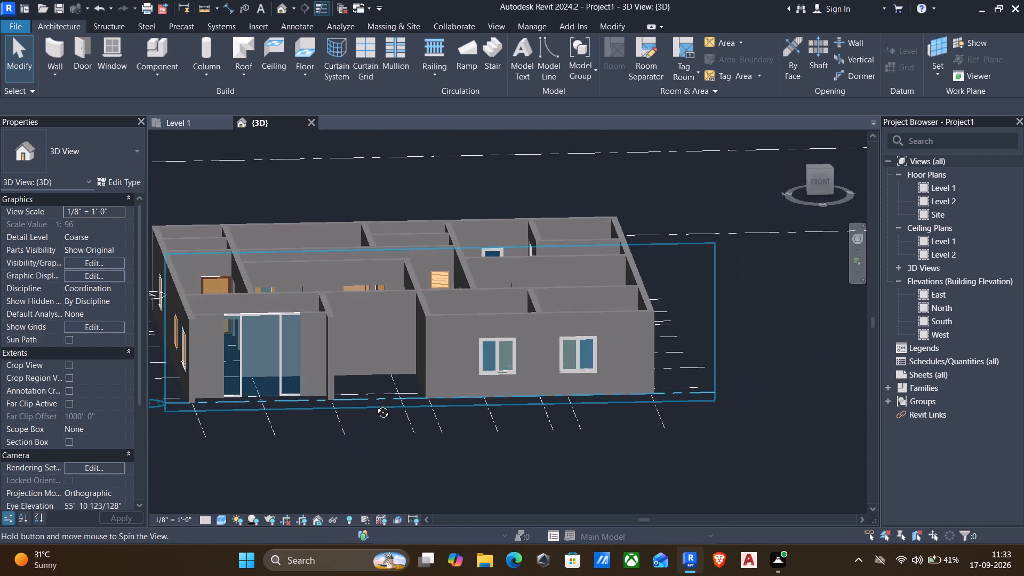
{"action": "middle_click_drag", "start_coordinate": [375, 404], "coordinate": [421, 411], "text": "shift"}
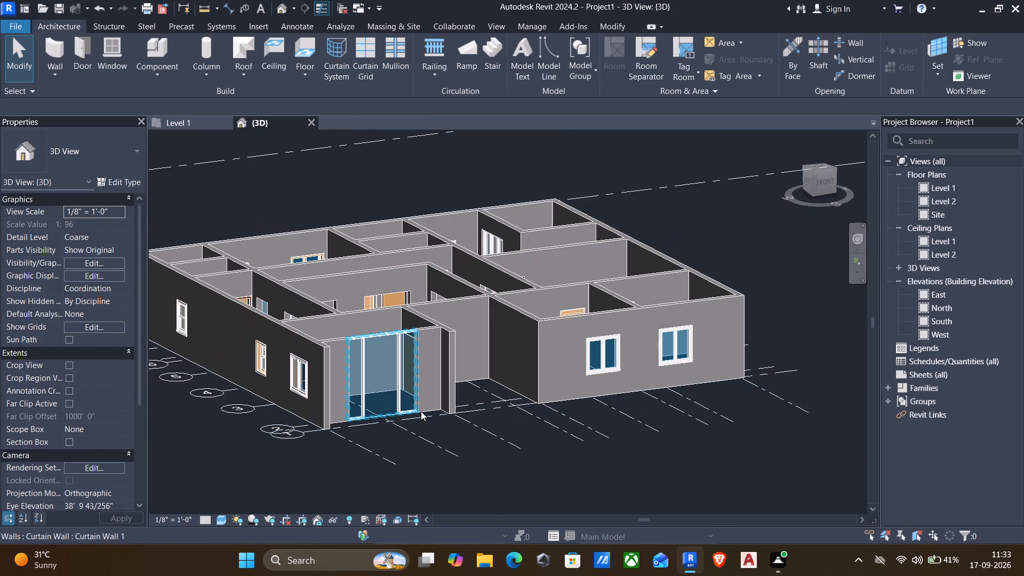
In the Level 1 plan, set the type dimensions of the fixed window between grids 5 and 6 to 5' height and 3' width.
{"action": "left_click", "coordinate": [190, 119]}
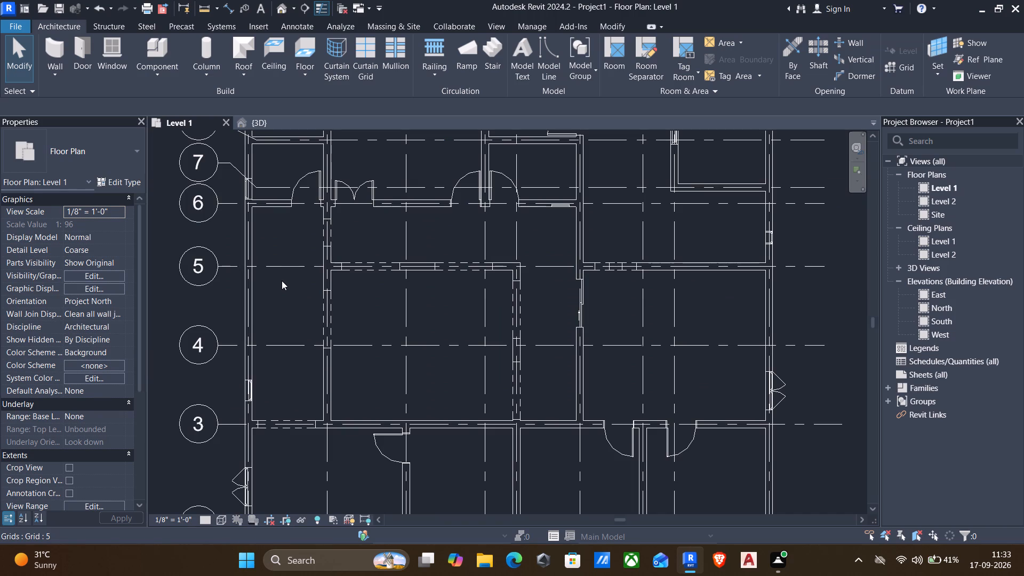
{"action": "scroll", "coordinate": [436, 356], "scroll_direction": "down", "scroll_amount": 1}
{"action": "middle_click_drag", "start_coordinate": [435, 363], "coordinate": [375, 358]}
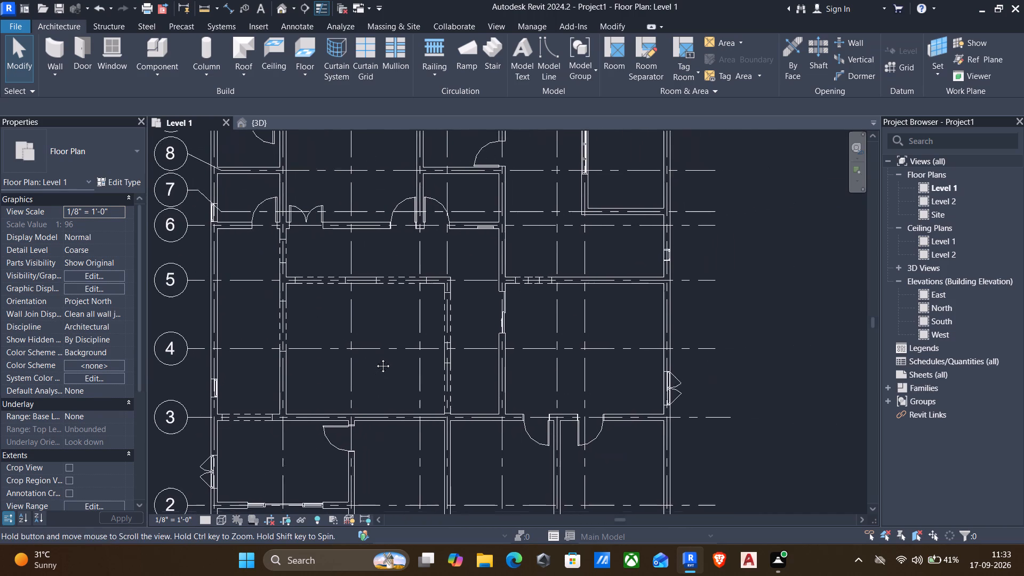
{"action": "middle_click_drag", "start_coordinate": [375, 358], "coordinate": [374, 351]}
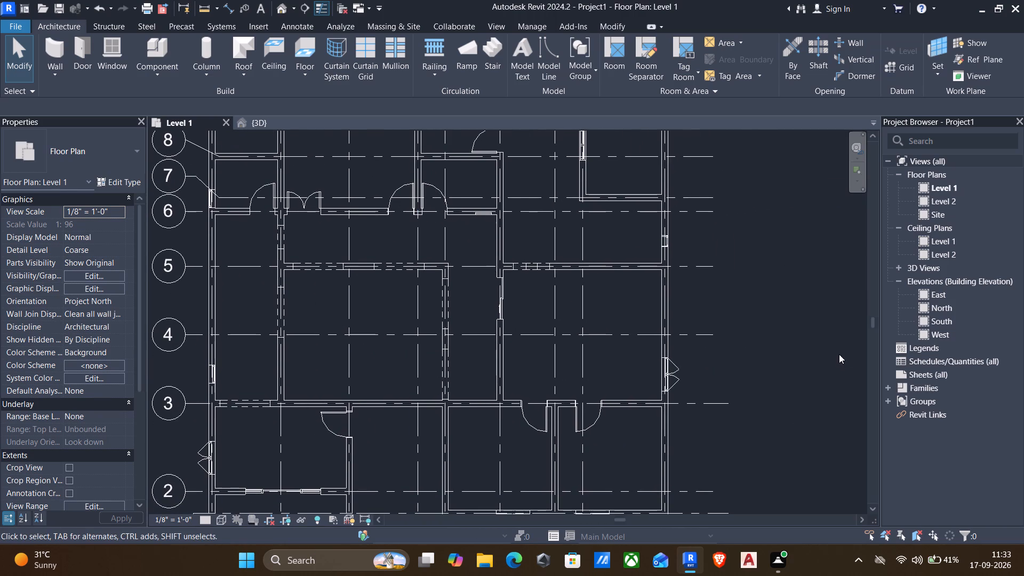
{"action": "left_click", "coordinate": [665, 246]}
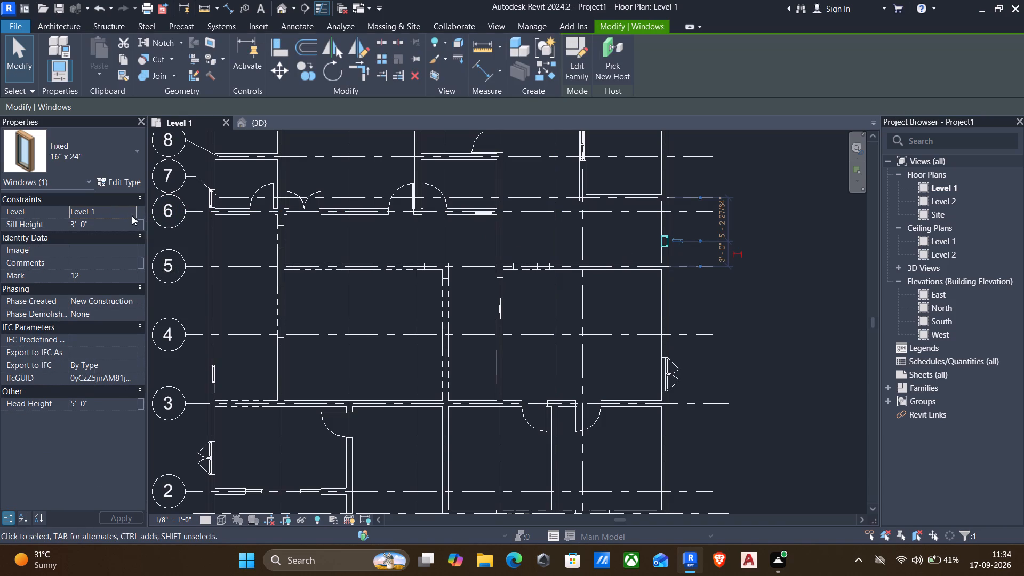
{"action": "left_click", "coordinate": [121, 185]}
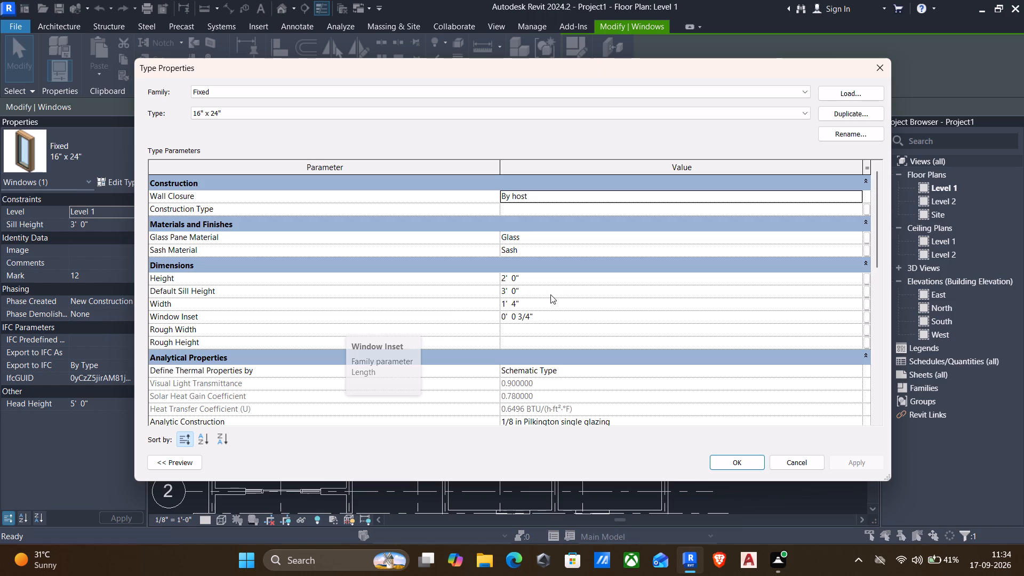
{"action": "left_click", "coordinate": [568, 282]}
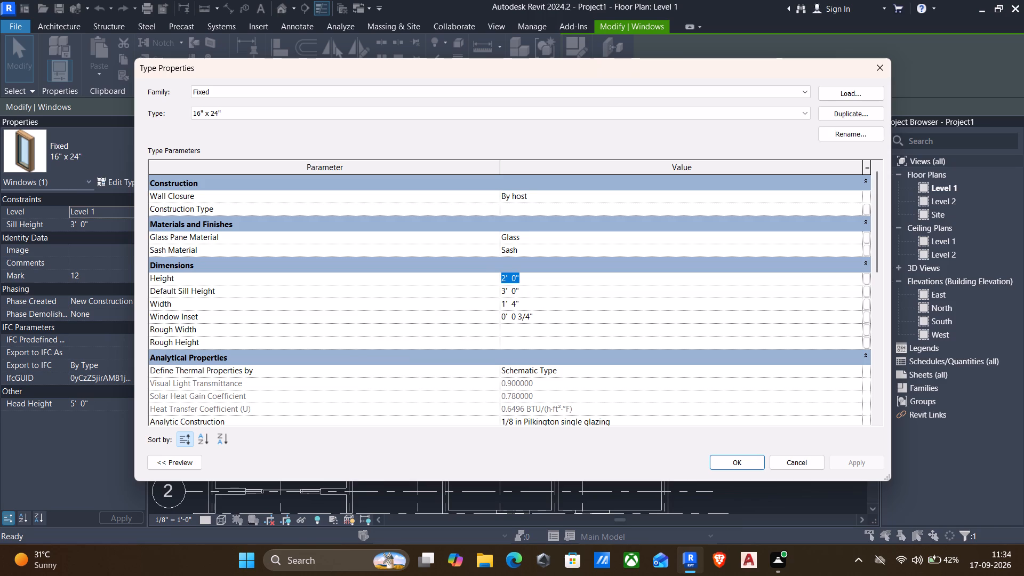
{"action": "type", "text": "5'"}
{"action": "key", "text": "Return"}
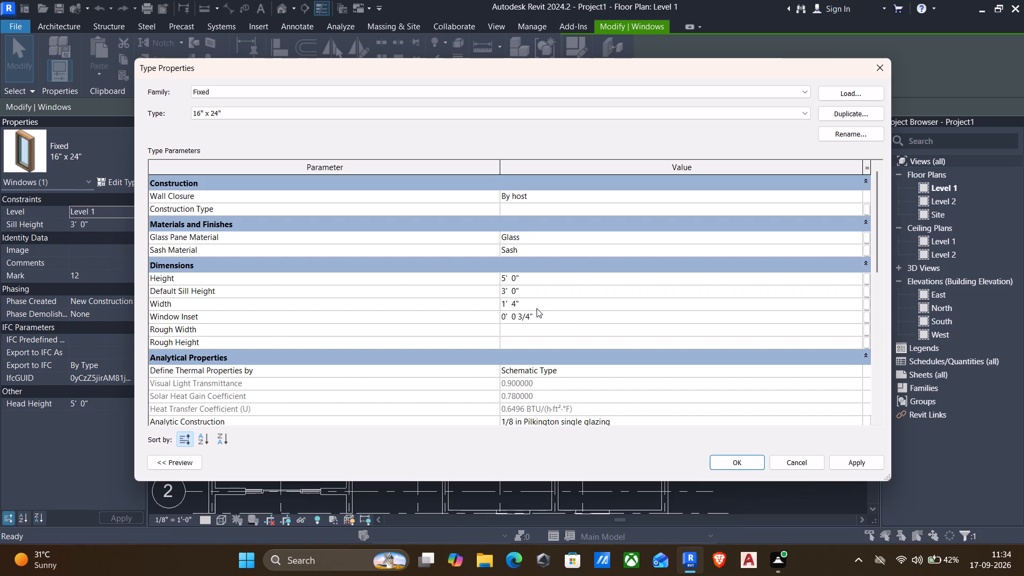
{"action": "left_click", "coordinate": [549, 308]}
{"action": "type", "text": "3'"}
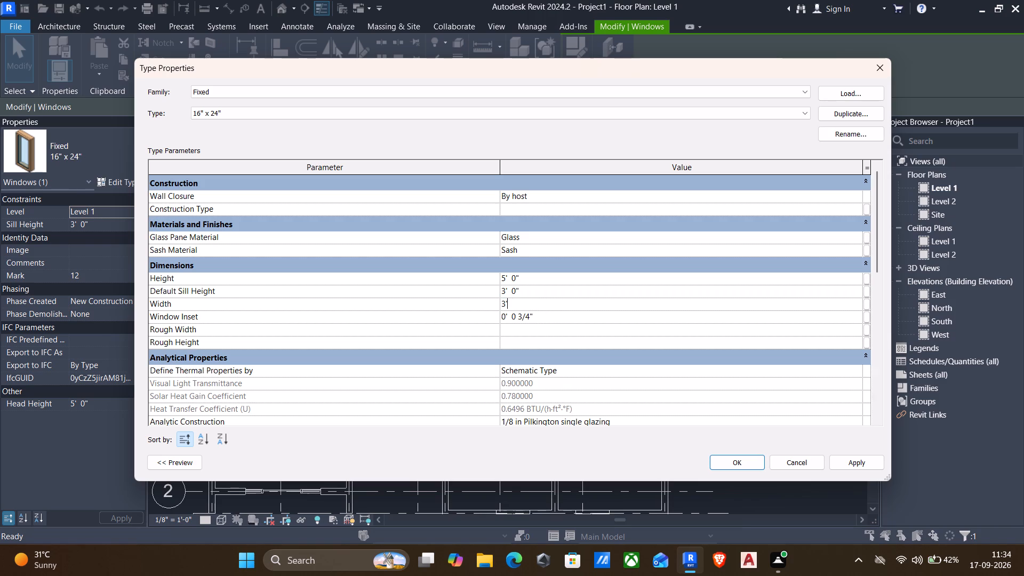
{"action": "key", "text": "Return"}
{"action": "left_click", "coordinate": [865, 461]}
{"action": "left_click", "coordinate": [751, 465]}
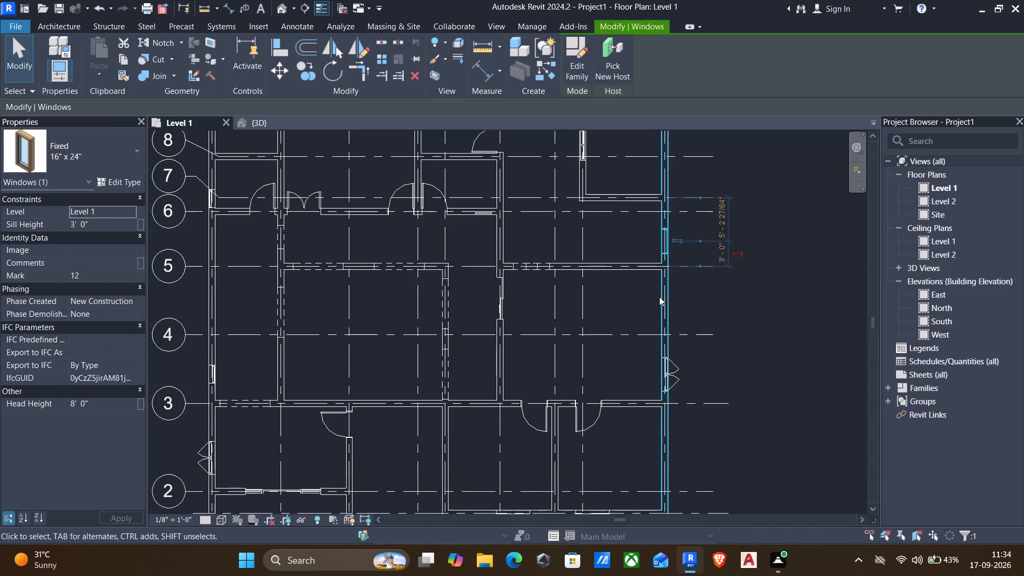
{"action": "key", "text": "Escape"}
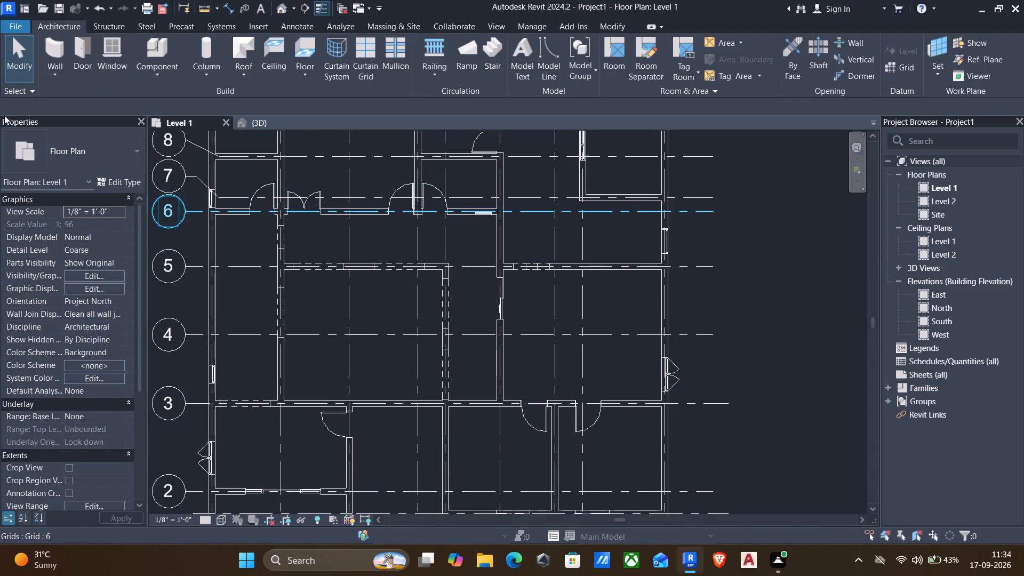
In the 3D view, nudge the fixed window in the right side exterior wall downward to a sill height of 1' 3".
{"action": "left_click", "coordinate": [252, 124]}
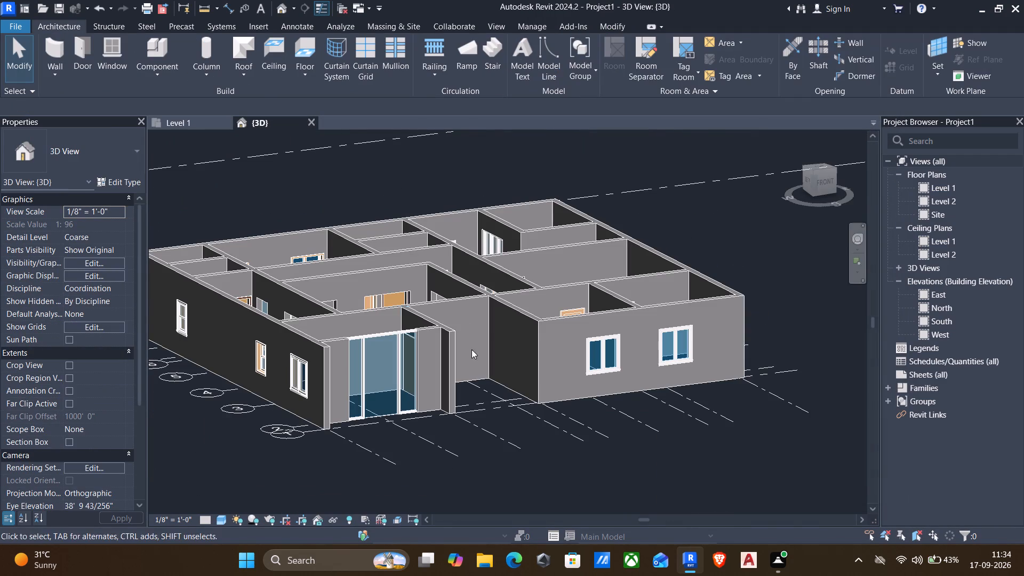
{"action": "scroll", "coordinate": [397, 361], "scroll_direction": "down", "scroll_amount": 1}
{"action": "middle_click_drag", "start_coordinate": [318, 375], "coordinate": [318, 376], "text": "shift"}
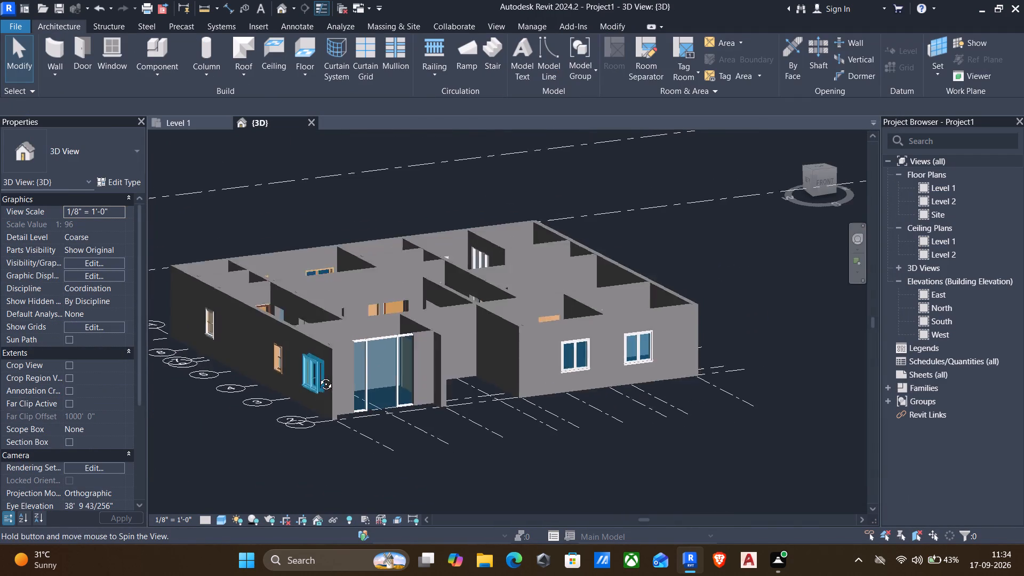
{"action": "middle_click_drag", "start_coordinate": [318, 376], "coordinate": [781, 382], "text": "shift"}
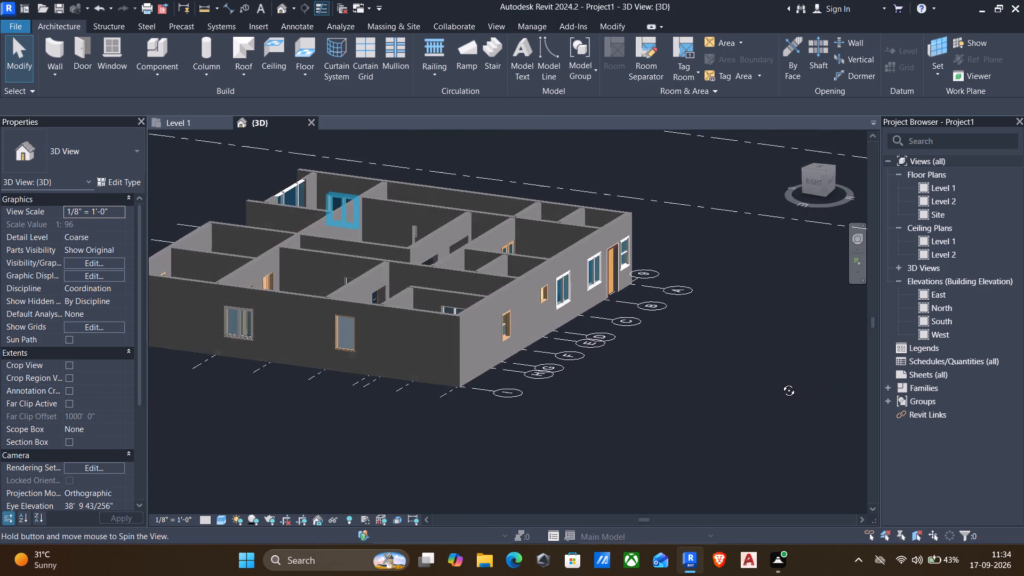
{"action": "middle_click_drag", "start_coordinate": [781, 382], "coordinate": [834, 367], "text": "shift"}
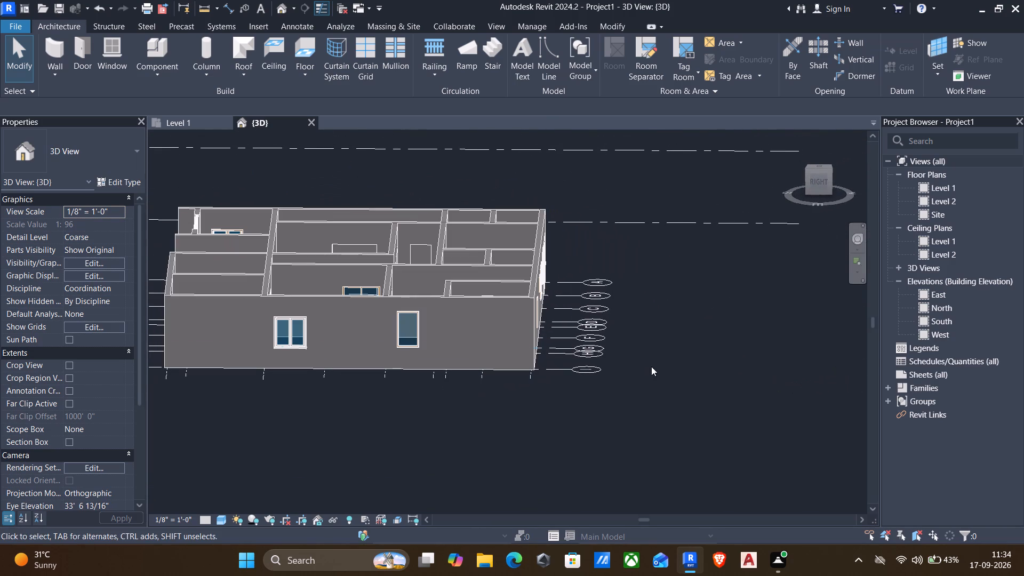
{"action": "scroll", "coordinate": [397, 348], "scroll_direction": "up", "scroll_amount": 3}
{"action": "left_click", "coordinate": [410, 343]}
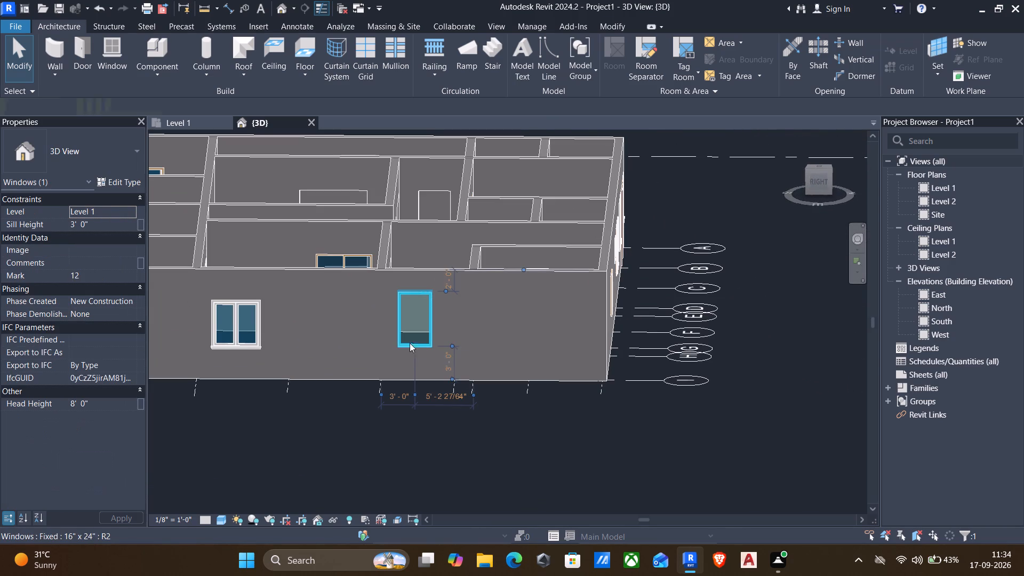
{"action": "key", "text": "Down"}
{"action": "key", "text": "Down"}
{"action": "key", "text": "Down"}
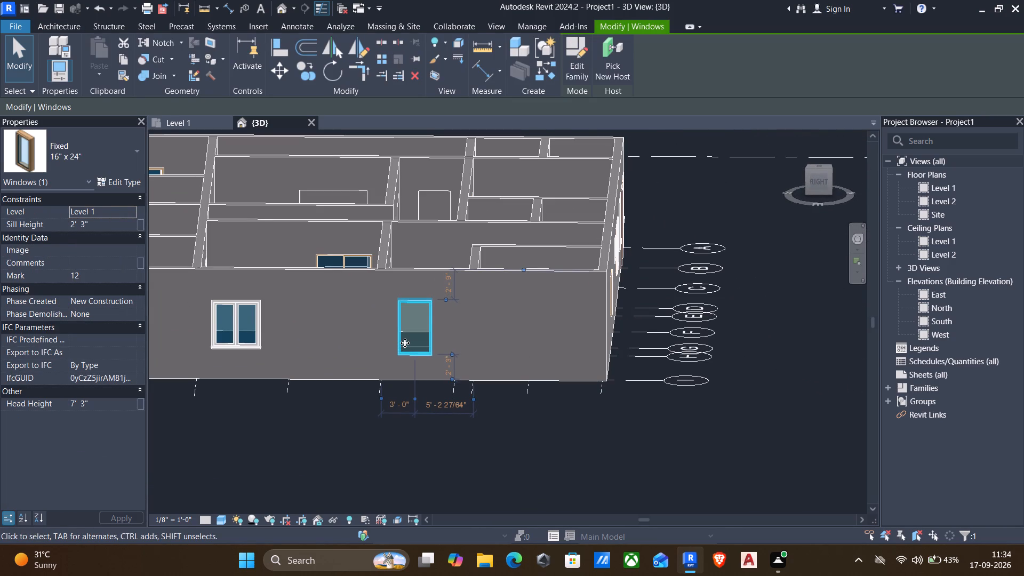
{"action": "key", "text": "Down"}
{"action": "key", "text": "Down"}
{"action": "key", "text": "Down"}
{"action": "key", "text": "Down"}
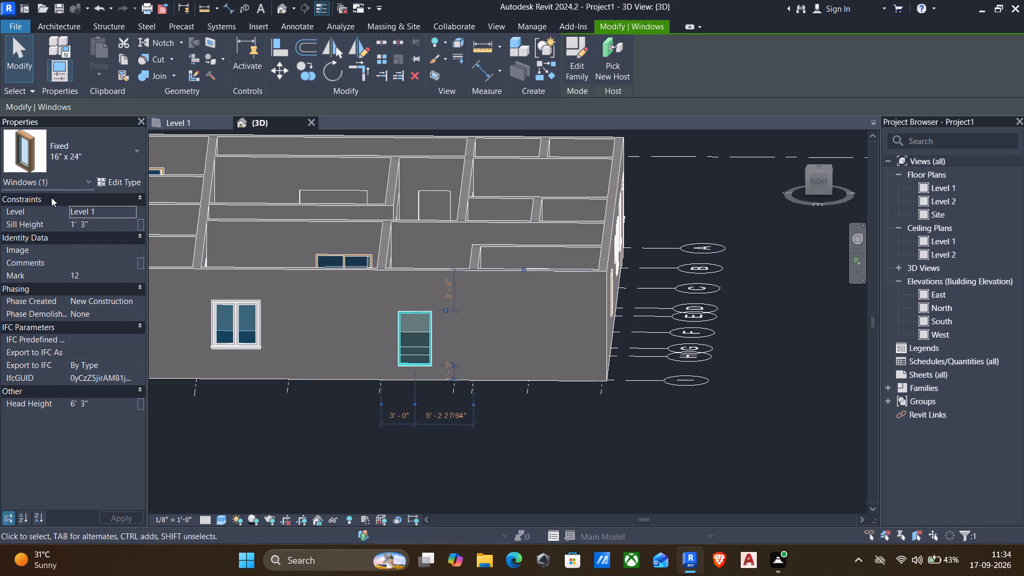
Set the sill height of the fixed window in the right side exterior wall to 2'.
{"action": "left_click", "coordinate": [0, 326]}
{"action": "left_click", "coordinate": [105, 224]}
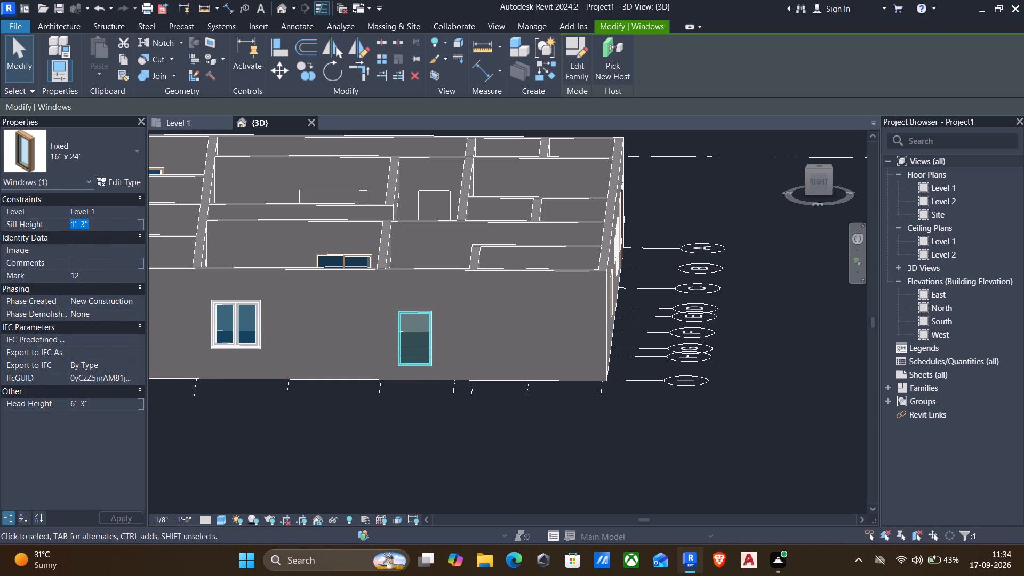
{"action": "type", "text": "2'"}
{"action": "key", "text": "Return"}
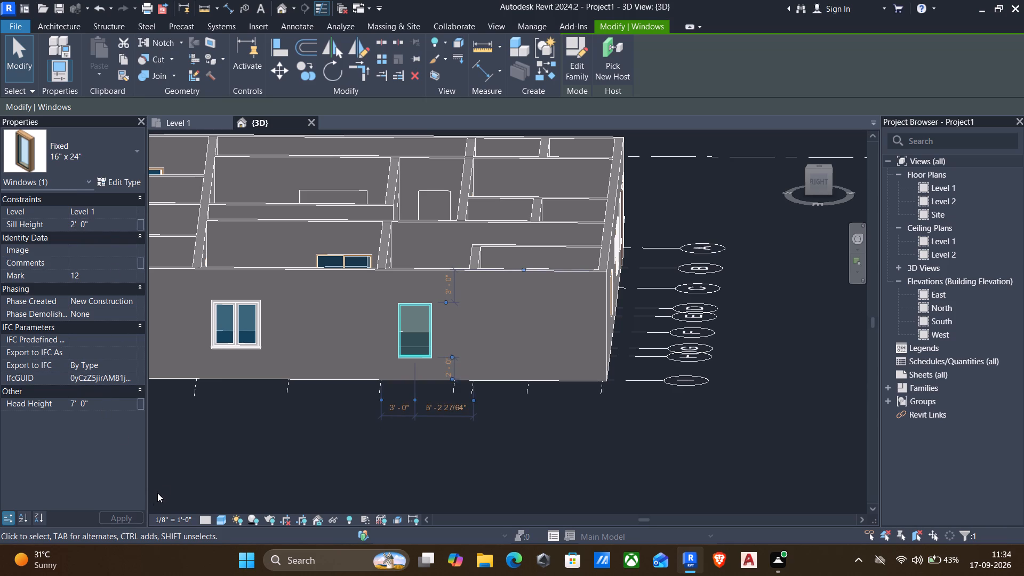
{"action": "key", "text": "Escape"}
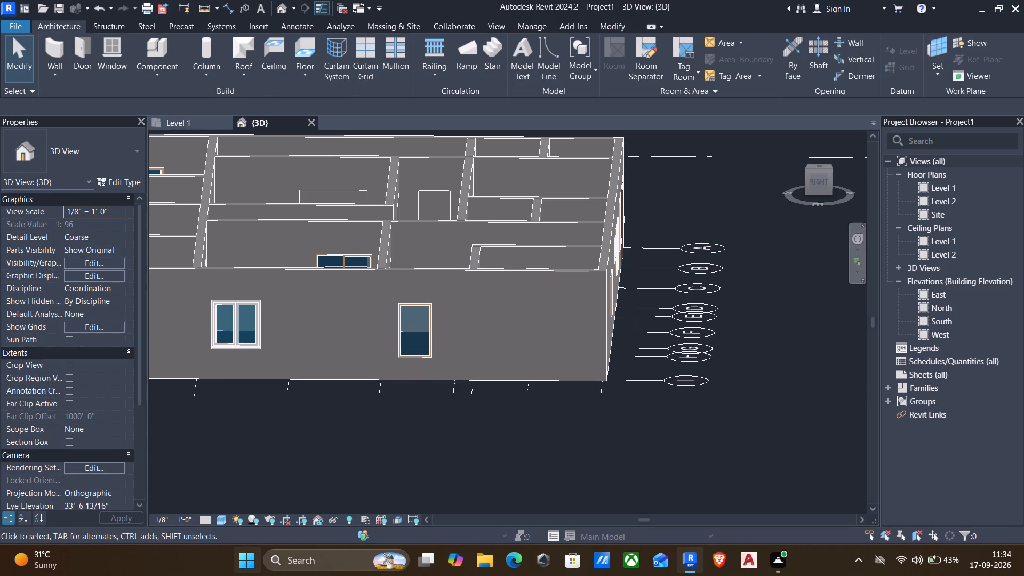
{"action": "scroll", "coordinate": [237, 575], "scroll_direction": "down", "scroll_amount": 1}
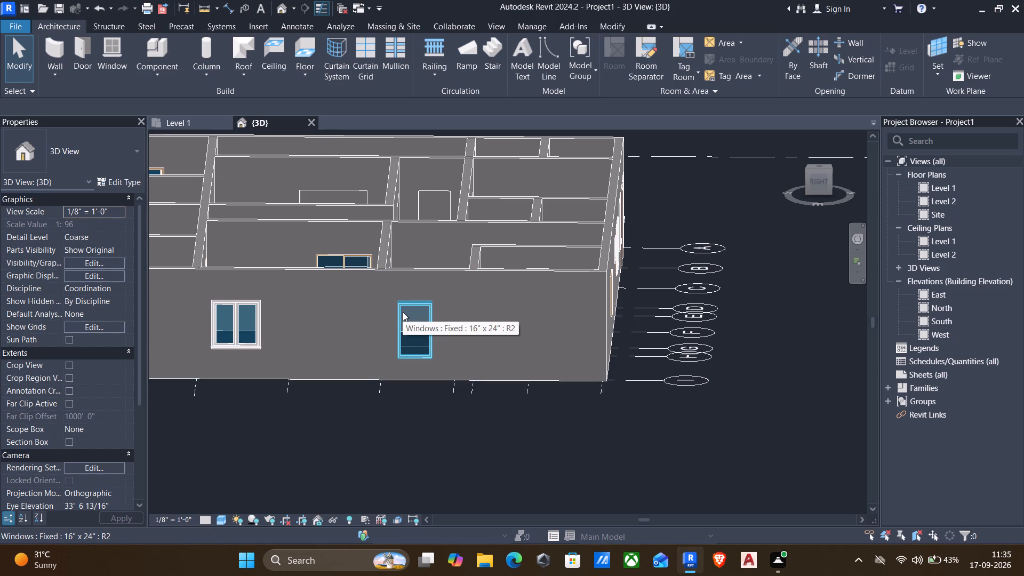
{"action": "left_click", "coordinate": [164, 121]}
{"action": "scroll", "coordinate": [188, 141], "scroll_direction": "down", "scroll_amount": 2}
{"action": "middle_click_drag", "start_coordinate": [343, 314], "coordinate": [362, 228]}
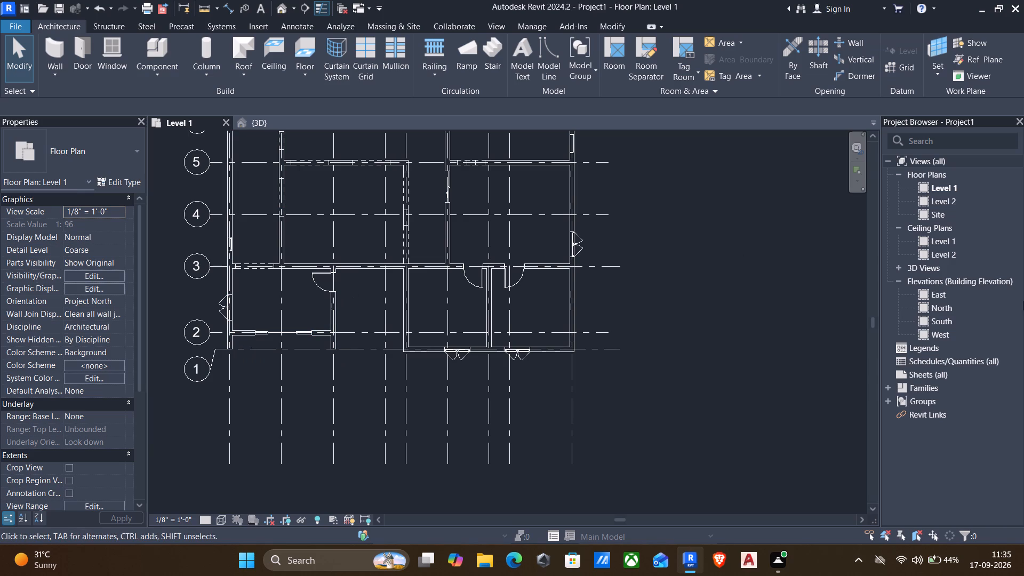
Open the East elevation and set its visual style to Shaded.
{"action": "double_click", "coordinate": [939, 299]}
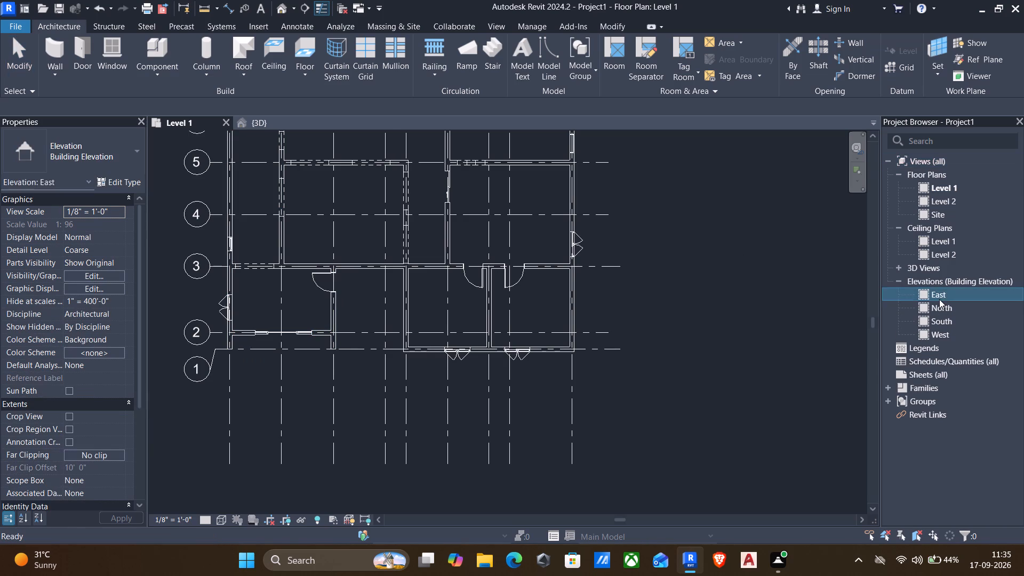
{"action": "scroll", "coordinate": [525, 394], "scroll_direction": "up", "scroll_amount": 4}
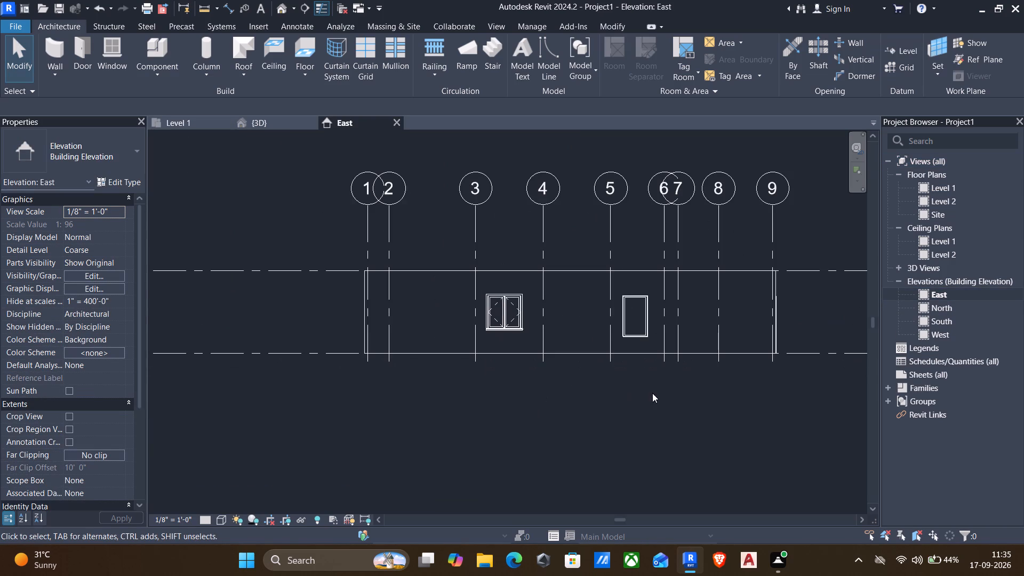
{"action": "scroll", "coordinate": [738, 347], "scroll_direction": "up", "scroll_amount": 3}
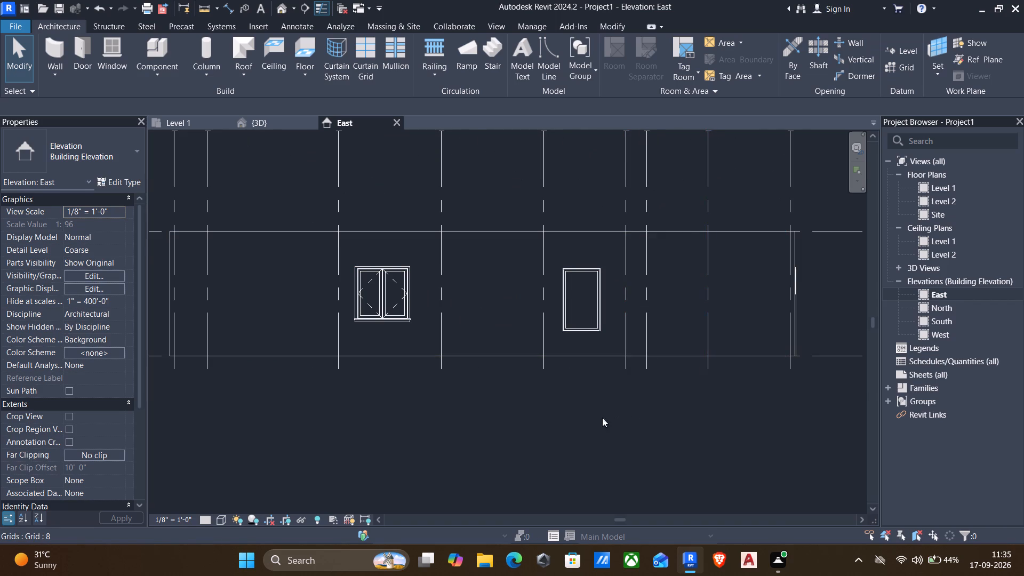
{"action": "scroll", "coordinate": [575, 420], "scroll_direction": "down", "scroll_amount": 1}
{"action": "middle_click_drag", "start_coordinate": [588, 397], "coordinate": [463, 388]}
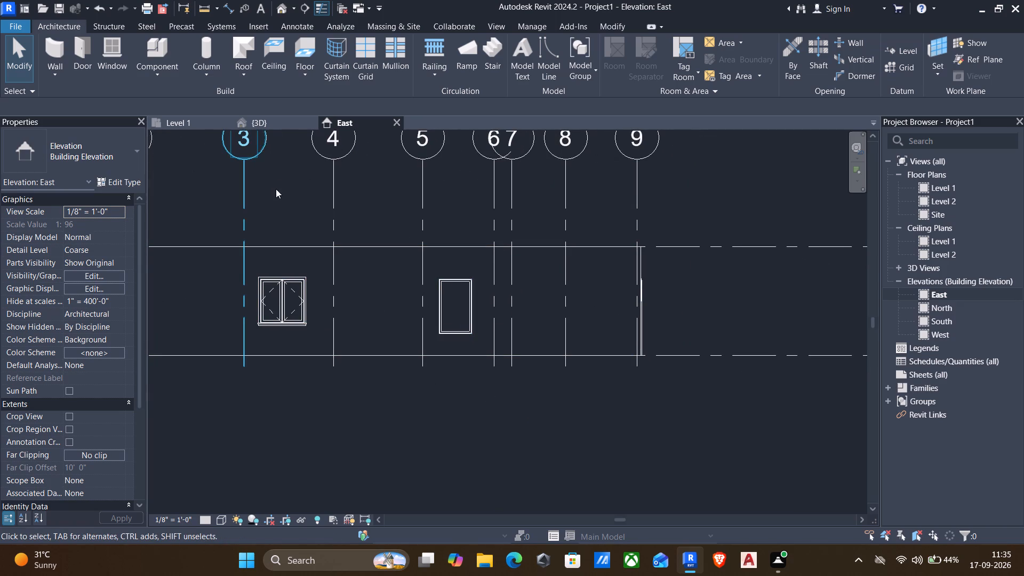
{"action": "left_click", "coordinate": [214, 519]}
{"action": "left_click", "coordinate": [220, 519]}
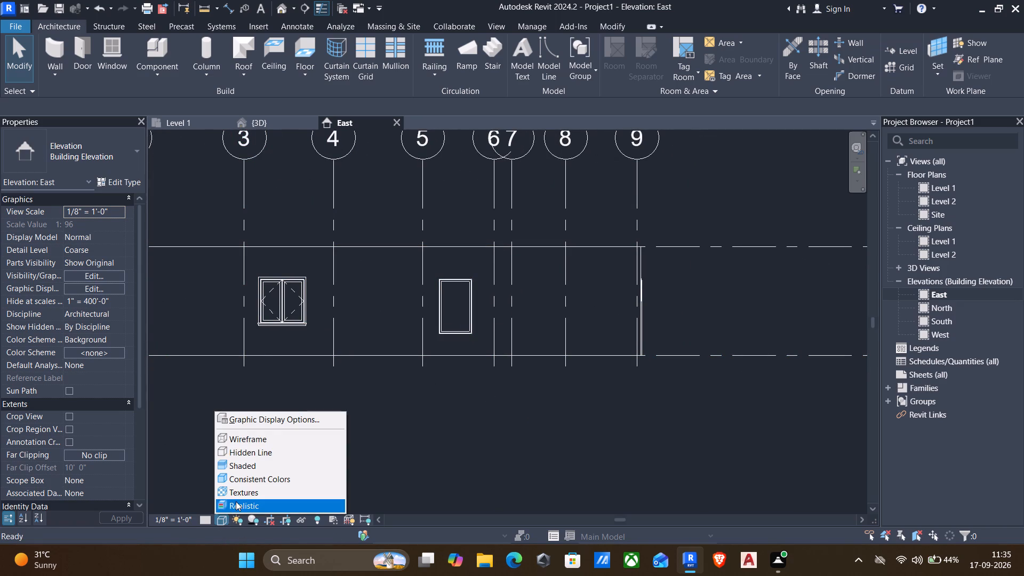
{"action": "left_click", "coordinate": [233, 467]}
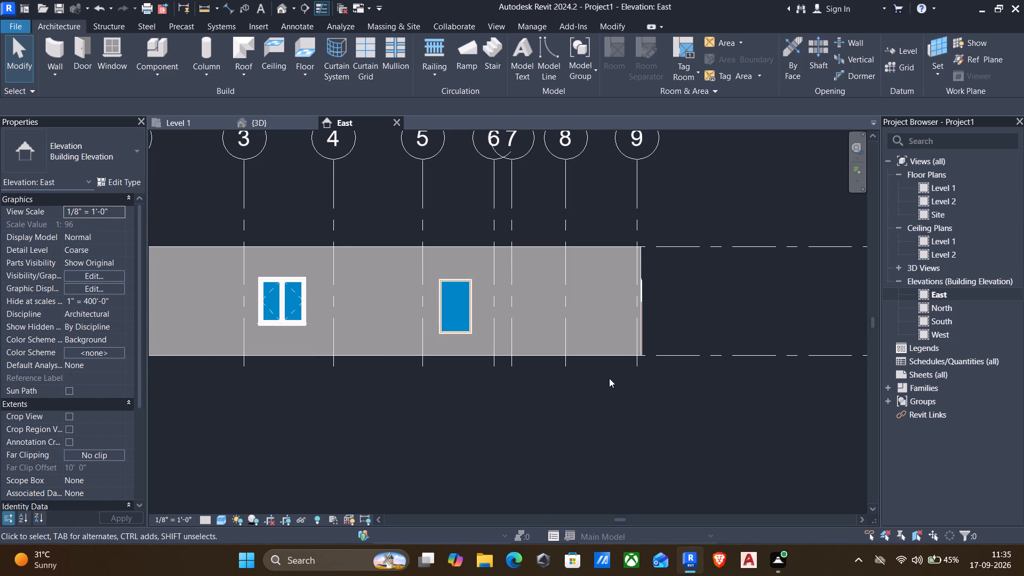
{"action": "scroll", "coordinate": [609, 378], "scroll_direction": "down", "scroll_amount": 1}
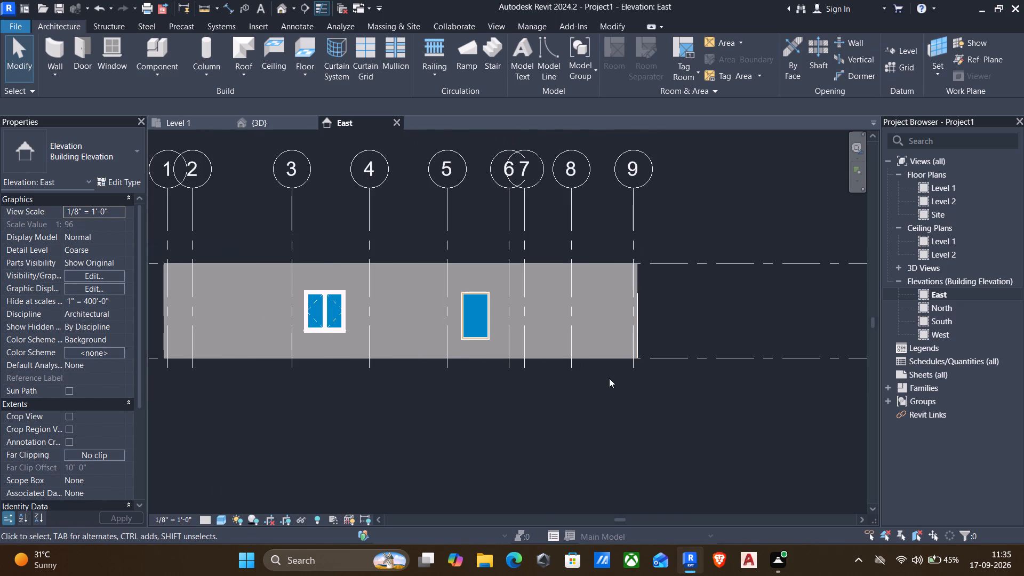
Open the West elevation and set its visual style to Shaded.
{"action": "left_click", "coordinate": [927, 333]}
{"action": "double_click", "coordinate": [929, 333]}
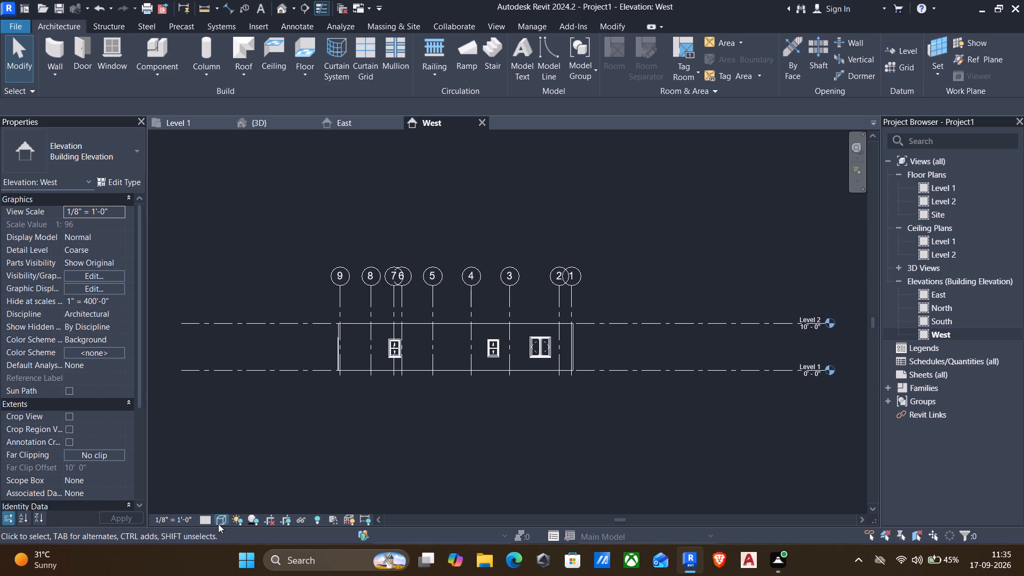
{"action": "left_click", "coordinate": [214, 524]}
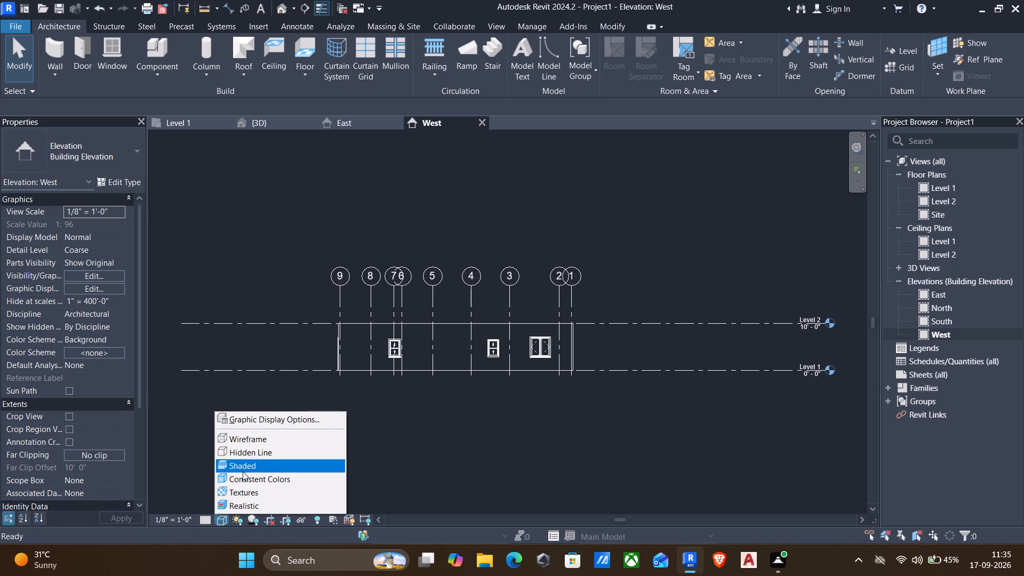
{"action": "left_click", "coordinate": [242, 470]}
{"action": "scroll", "coordinate": [402, 345], "scroll_direction": "up", "scroll_amount": 3}
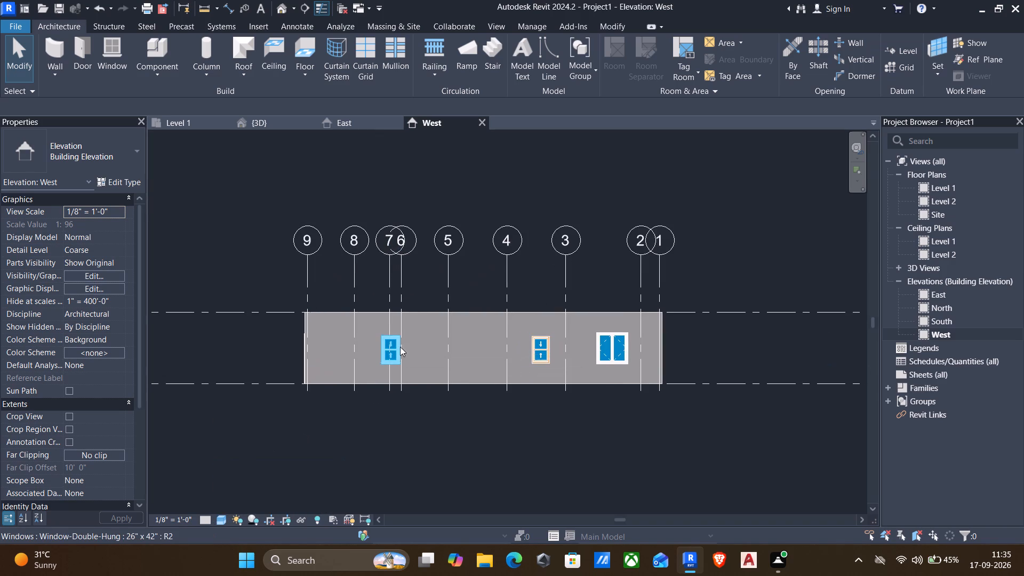
{"action": "scroll", "coordinate": [311, 382], "scroll_direction": "down", "scroll_amount": 1}
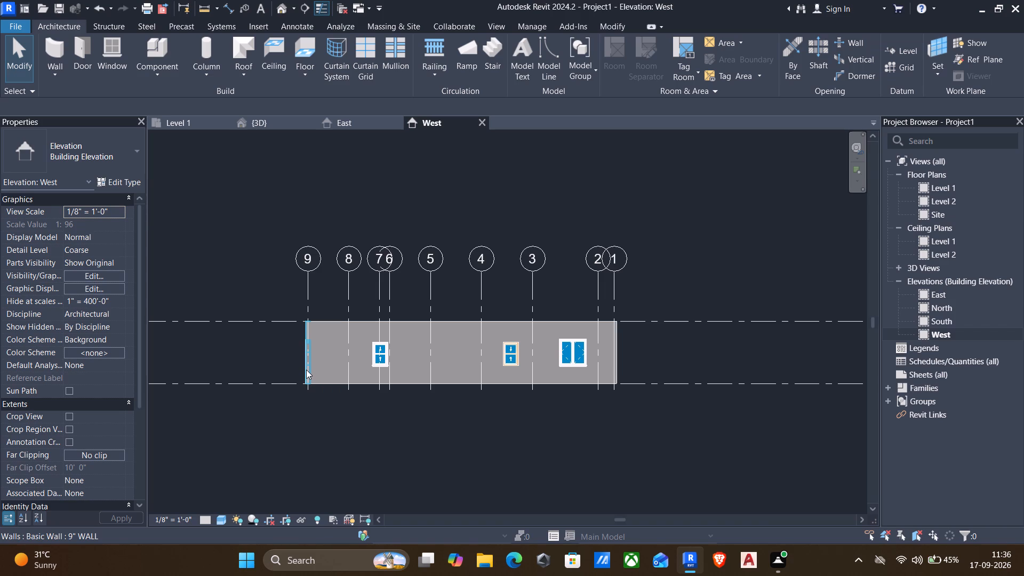
Start a floor in the Level 1 plan and set the Generic - 12" type's structure layer thickness to 6".
{"action": "left_click", "coordinate": [176, 117]}
{"action": "scroll", "coordinate": [301, 191], "scroll_direction": "down", "scroll_amount": 1}
{"action": "middle_click_drag", "start_coordinate": [323, 205], "coordinate": [346, 340]}
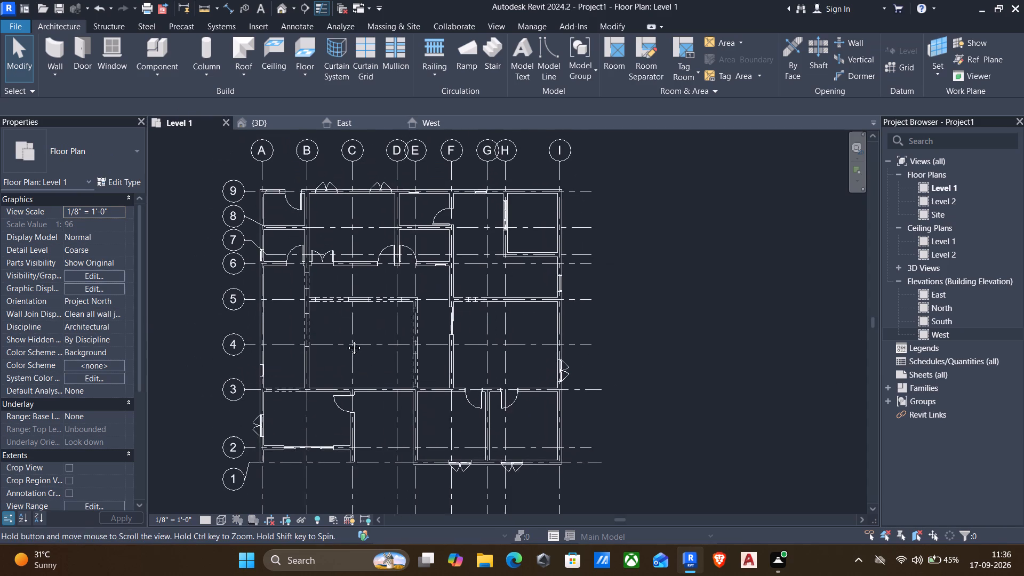
{"action": "middle_click_drag", "start_coordinate": [346, 340], "coordinate": [347, 341]}
{"action": "left_click", "coordinate": [305, 47]}
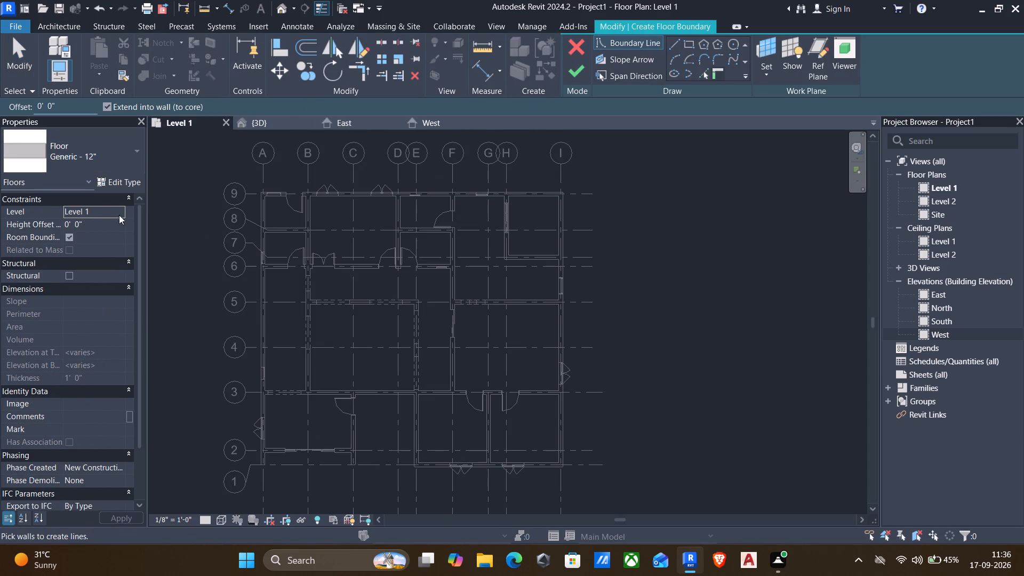
{"action": "left_click", "coordinate": [117, 178]}
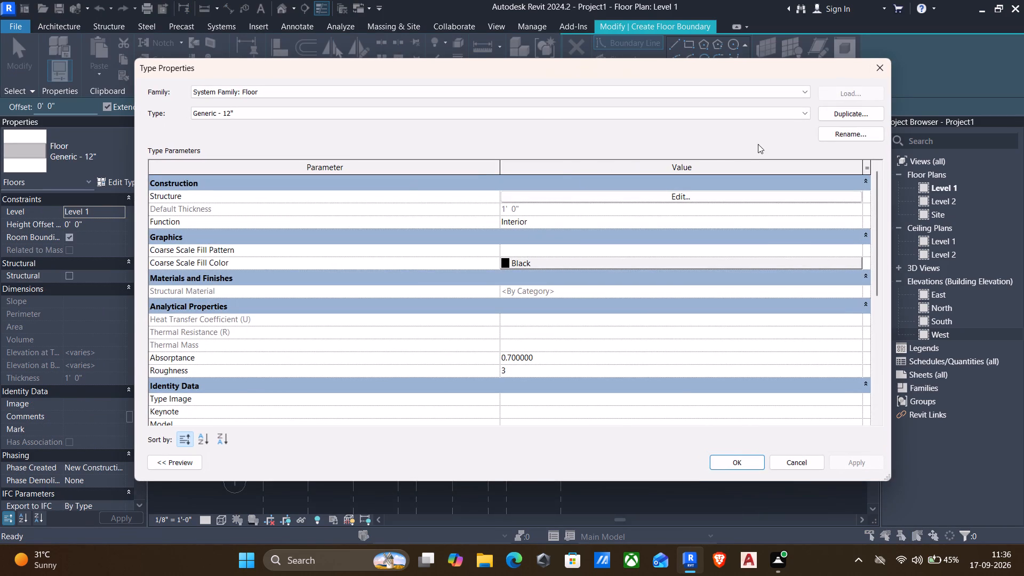
{"action": "left_click", "coordinate": [677, 197]}
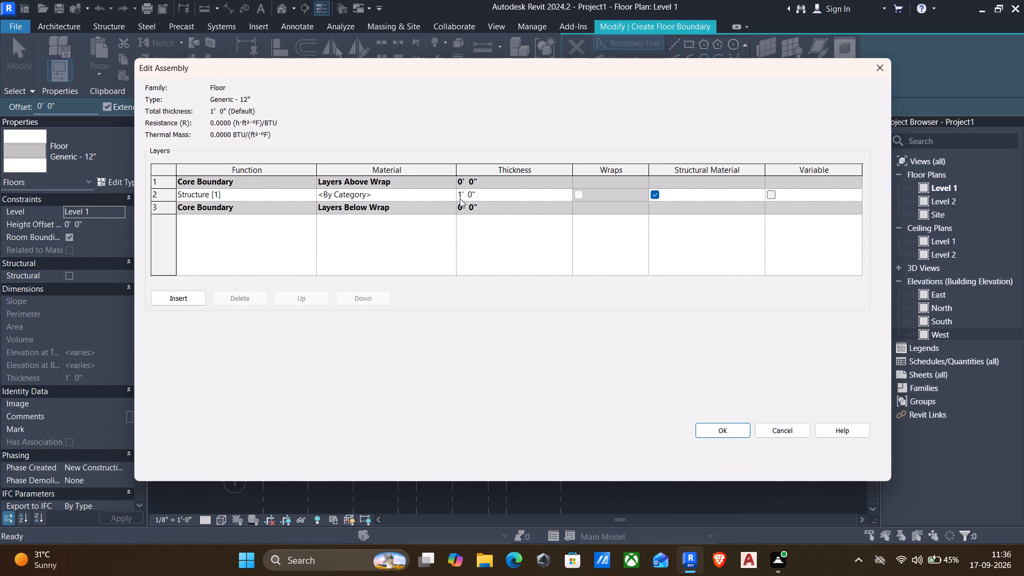
{"action": "left_click", "coordinate": [483, 189]}
{"action": "type", "text": "6\""}
{"action": "key", "text": "Return"}
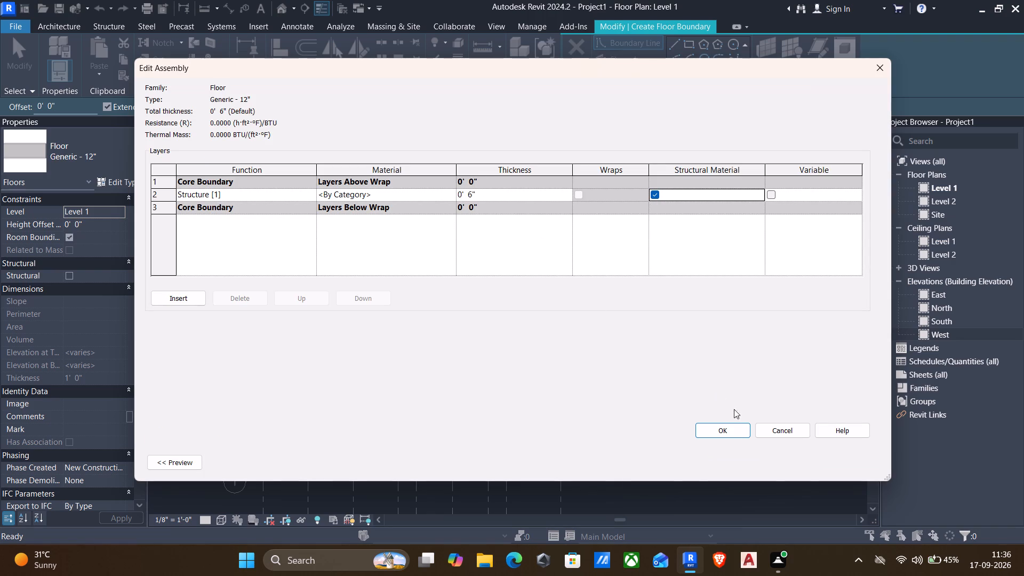
{"action": "left_click", "coordinate": [724, 428]}
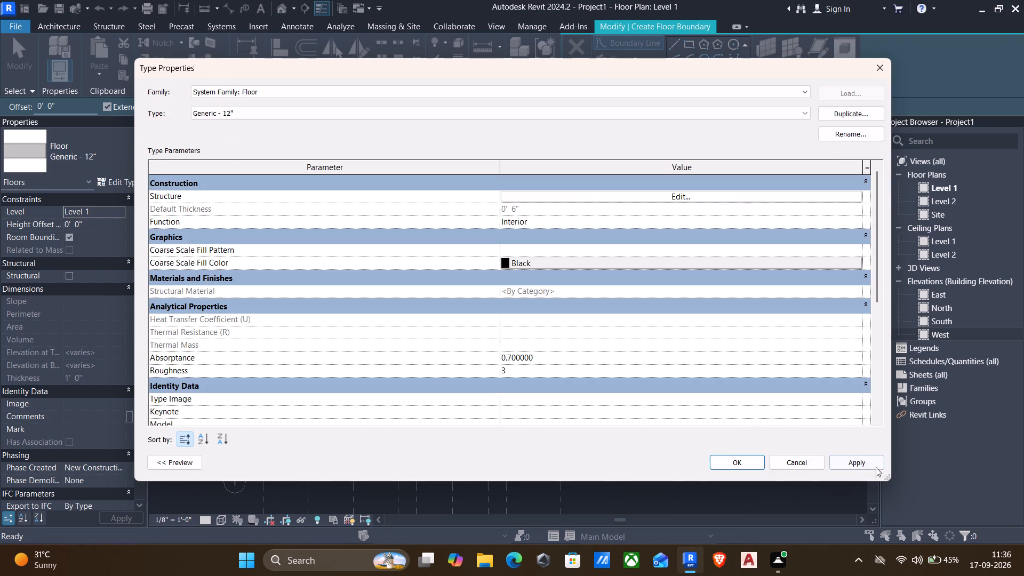
{"action": "left_click", "coordinate": [862, 466]}
{"action": "left_click", "coordinate": [759, 463]}
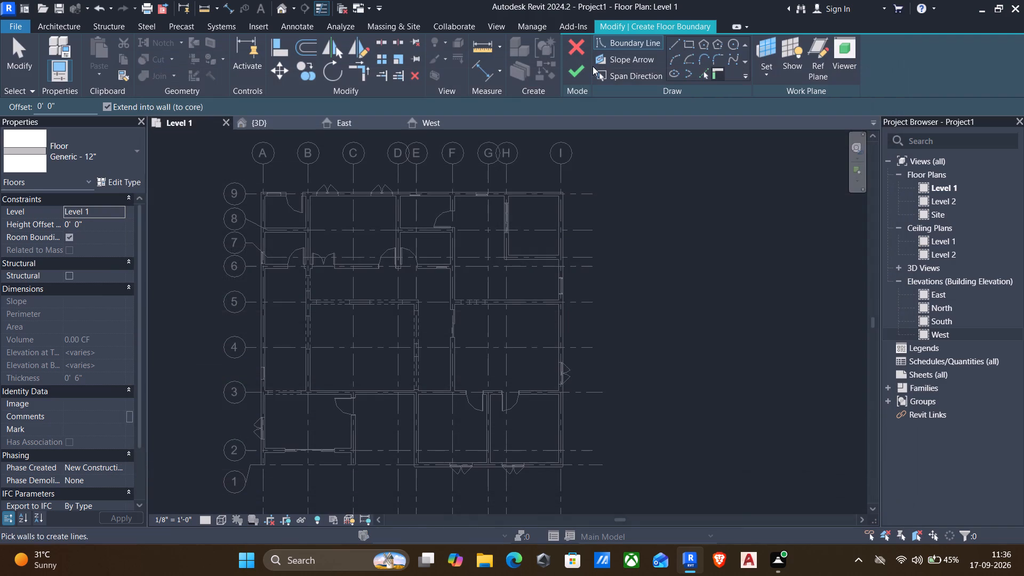
Sketch a rectangular floor boundary from the outer wall corner at grids A/9 to the one at I/1 and finish the floor.
{"action": "scroll", "coordinate": [640, 226], "scroll_direction": "down", "scroll_amount": 2}
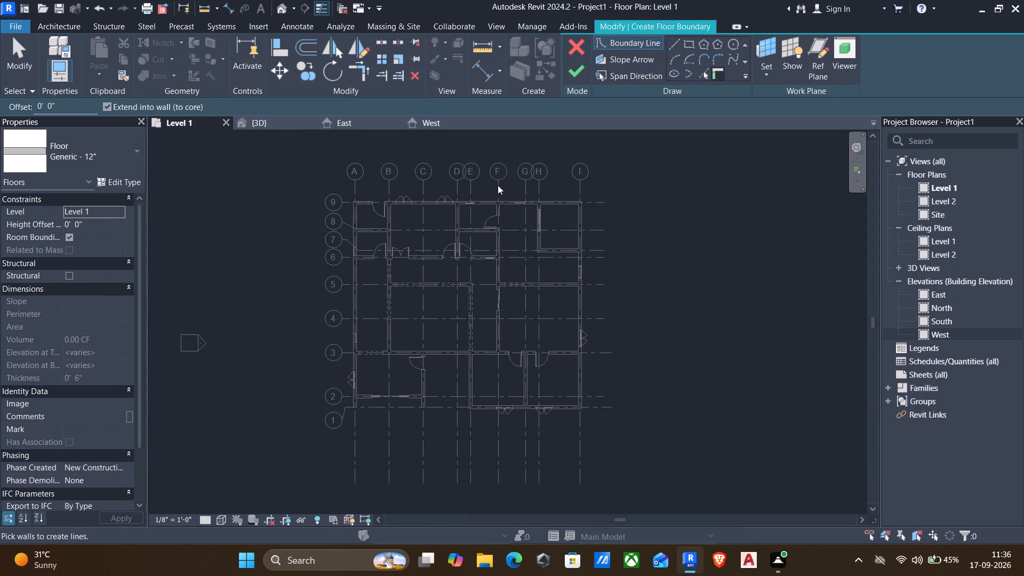
{"action": "left_click", "coordinate": [692, 40]}
{"action": "scroll", "coordinate": [367, 211], "scroll_direction": "up", "scroll_amount": 5}
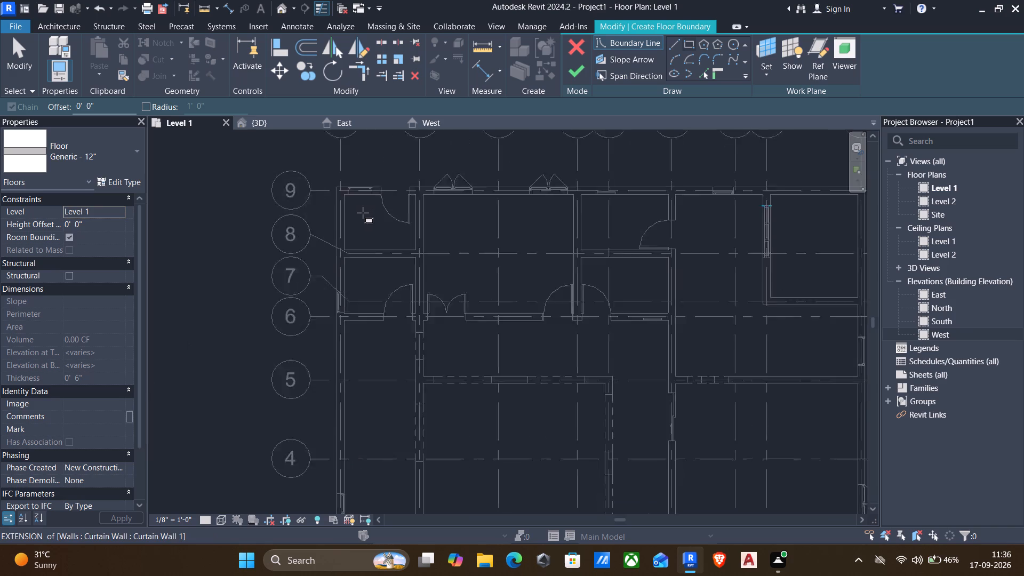
{"action": "scroll", "coordinate": [363, 213], "scroll_direction": "up", "scroll_amount": 7}
{"action": "scroll", "coordinate": [321, 181], "scroll_direction": "up", "scroll_amount": 4}
{"action": "left_click", "coordinate": [328, 174]}
{"action": "scroll", "coordinate": [395, 248], "scroll_direction": "down", "scroll_amount": 3}
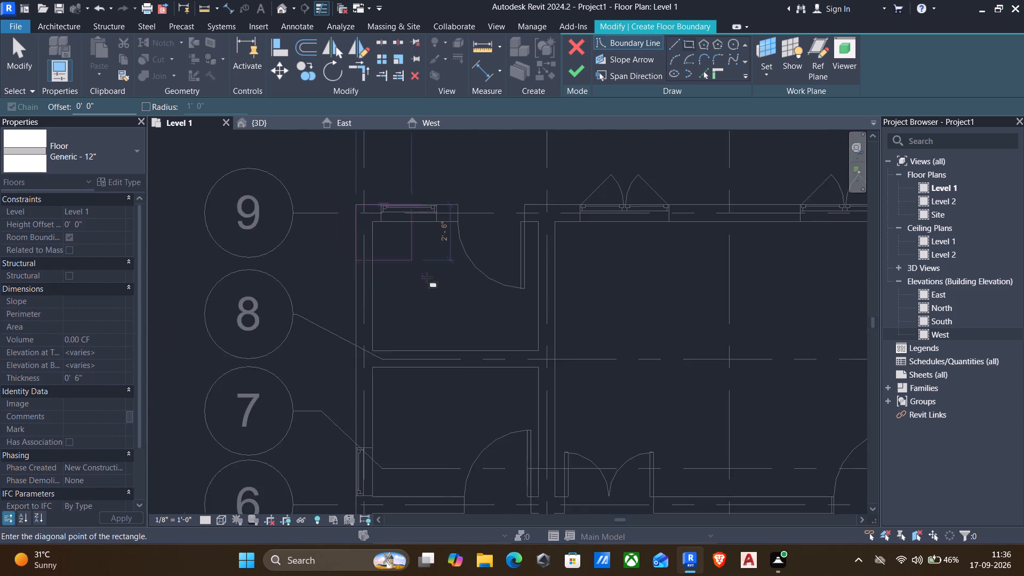
{"action": "scroll", "coordinate": [427, 277], "scroll_direction": "down", "scroll_amount": 8}
{"action": "middle_click_drag", "start_coordinate": [525, 364], "coordinate": [339, 197]}
{"action": "scroll", "coordinate": [503, 303], "scroll_direction": "down", "scroll_amount": 2}
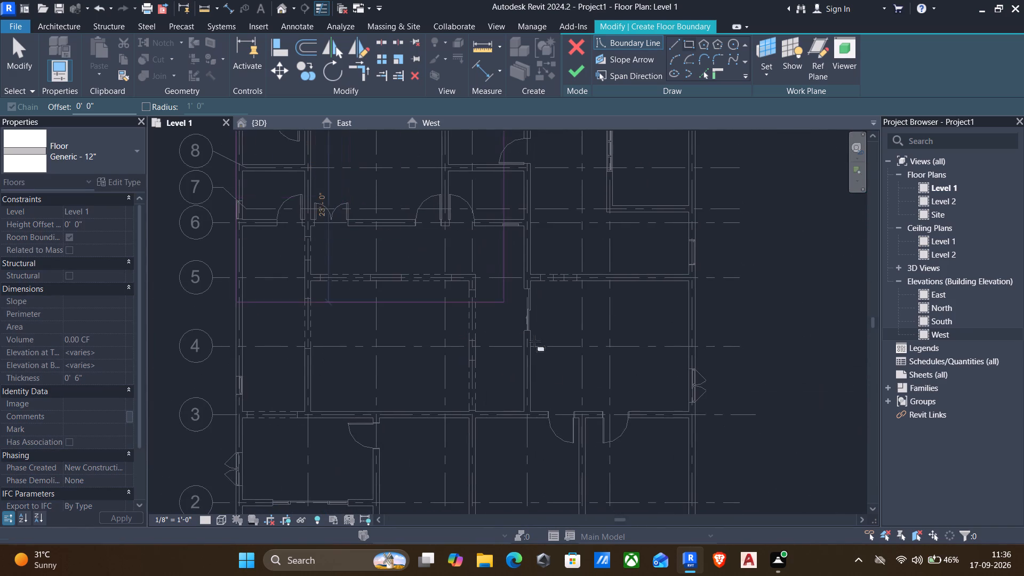
{"action": "middle_click_drag", "start_coordinate": [598, 419], "coordinate": [525, 354]}
{"action": "scroll", "coordinate": [576, 417], "scroll_direction": "up", "scroll_amount": 4}
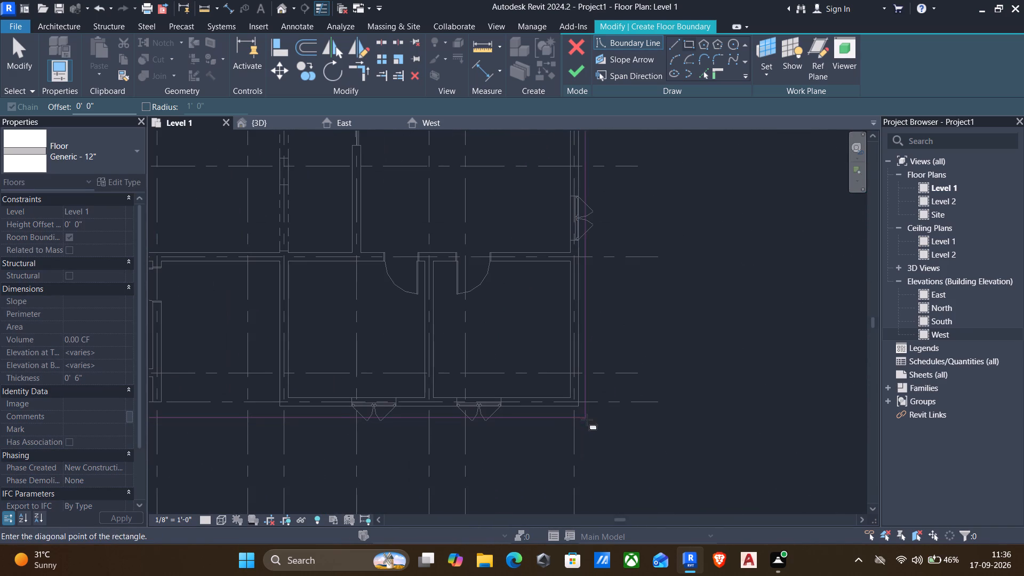
{"action": "left_click", "coordinate": [583, 411]}
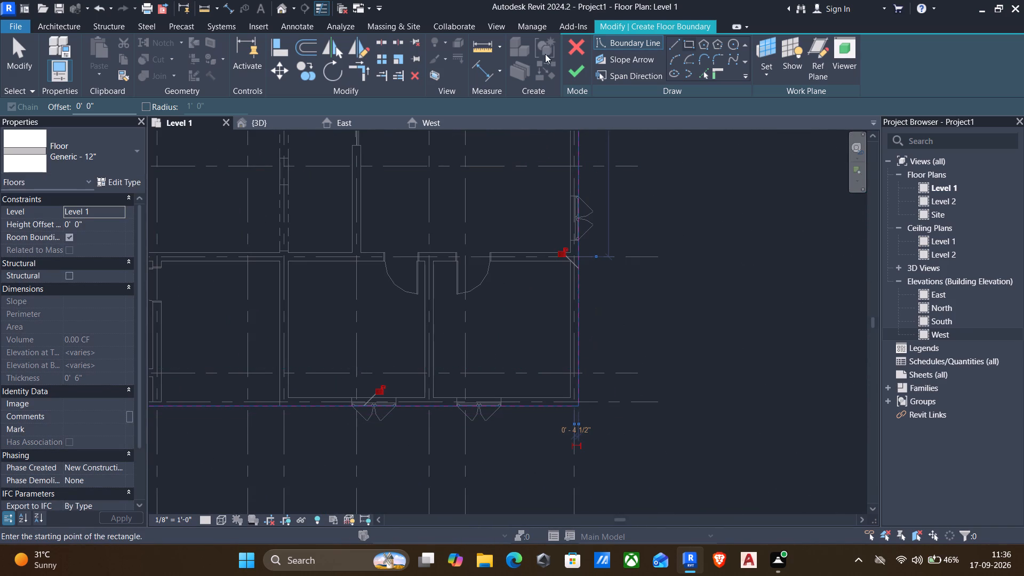
{"action": "left_click", "coordinate": [578, 67]}
Set the Level 1 floor plan's visual style to Shaded.
{"action": "scroll", "coordinate": [533, 206], "scroll_direction": "down", "scroll_amount": 4}
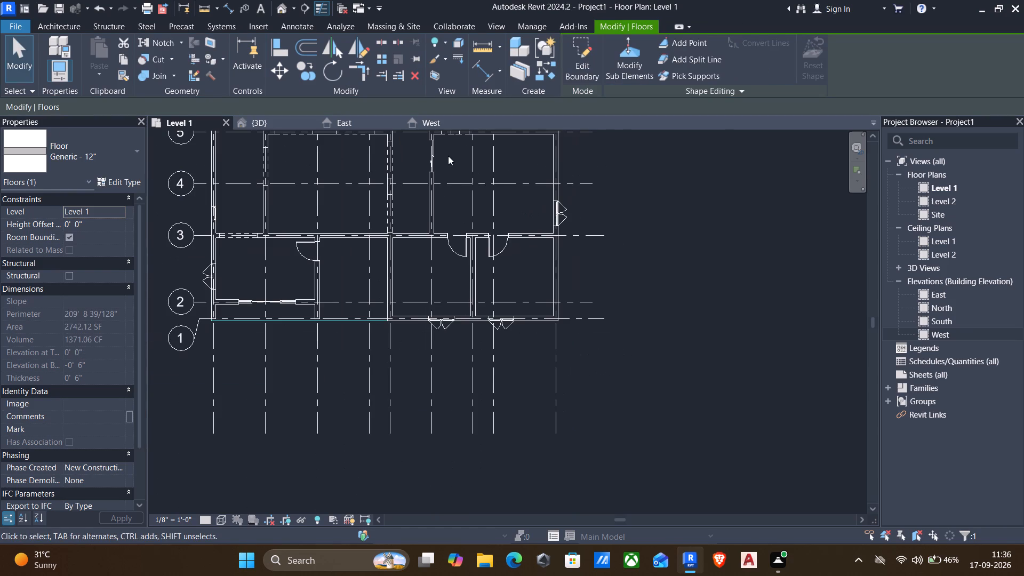
{"action": "left_click", "coordinate": [219, 516]}
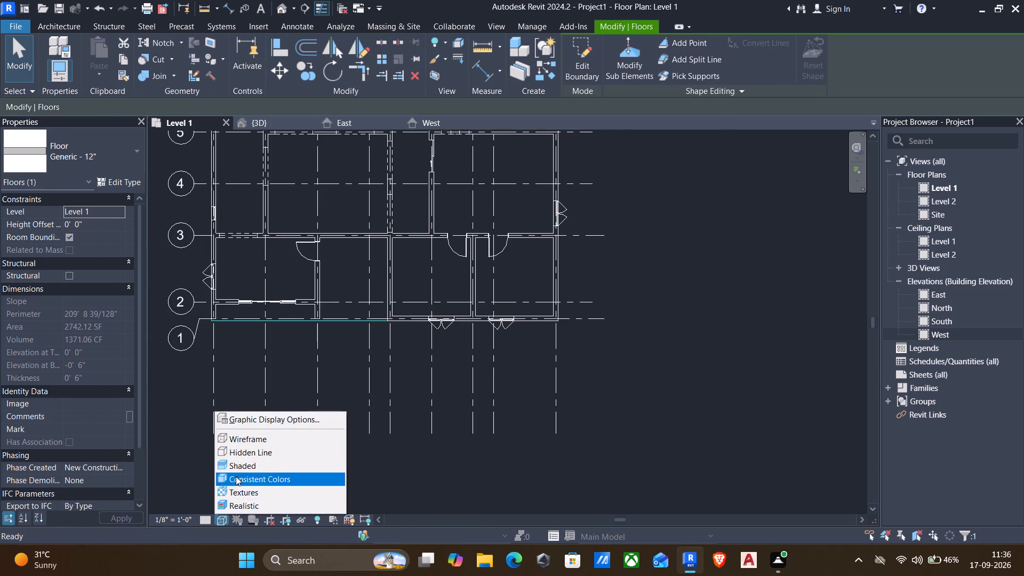
{"action": "left_click", "coordinate": [238, 462]}
{"action": "scroll", "coordinate": [335, 95], "scroll_direction": "down", "scroll_amount": 3}
{"action": "middle_click_drag", "start_coordinate": [361, 186], "coordinate": [364, 197]}
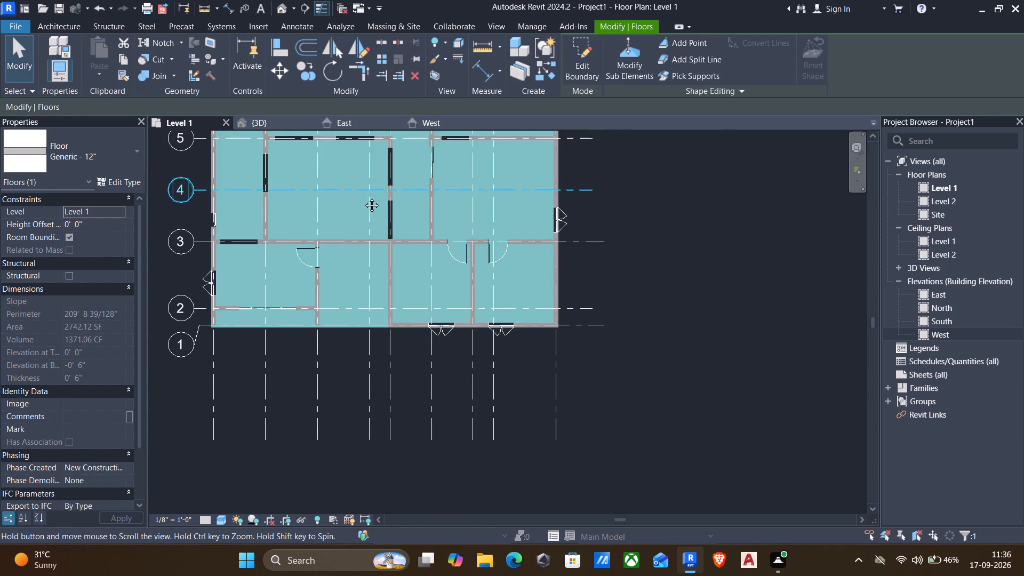
{"action": "middle_click_drag", "start_coordinate": [364, 197], "coordinate": [420, 248]}
{"action": "scroll", "coordinate": [429, 250], "scroll_direction": "down", "scroll_amount": 1}
{"action": "middle_click_drag", "start_coordinate": [384, 316], "coordinate": [434, 306]}
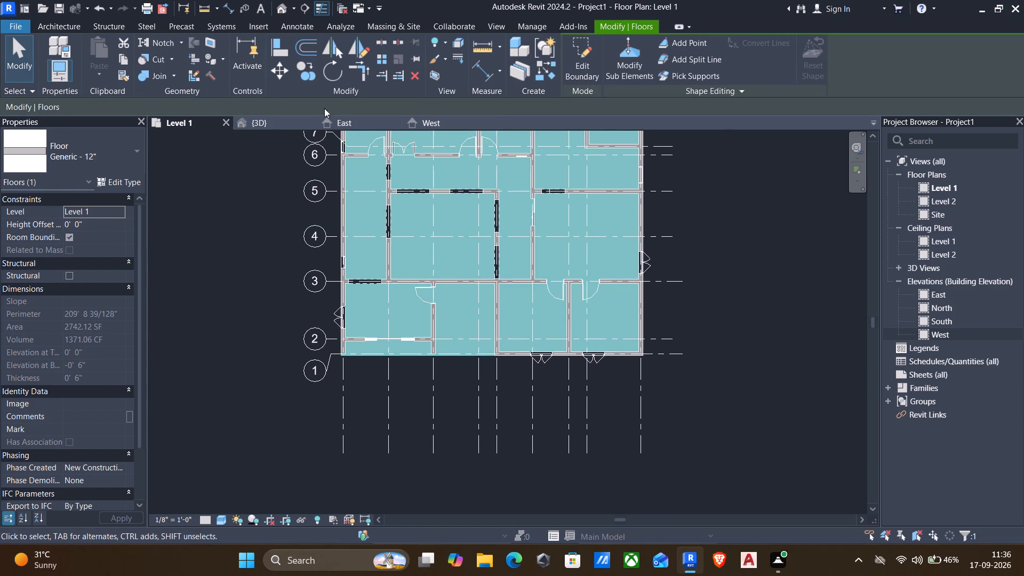
Examine the new floor slab in the 3D view, from the side windows round to the glazed front entrance.
{"action": "left_click", "coordinate": [273, 123]}
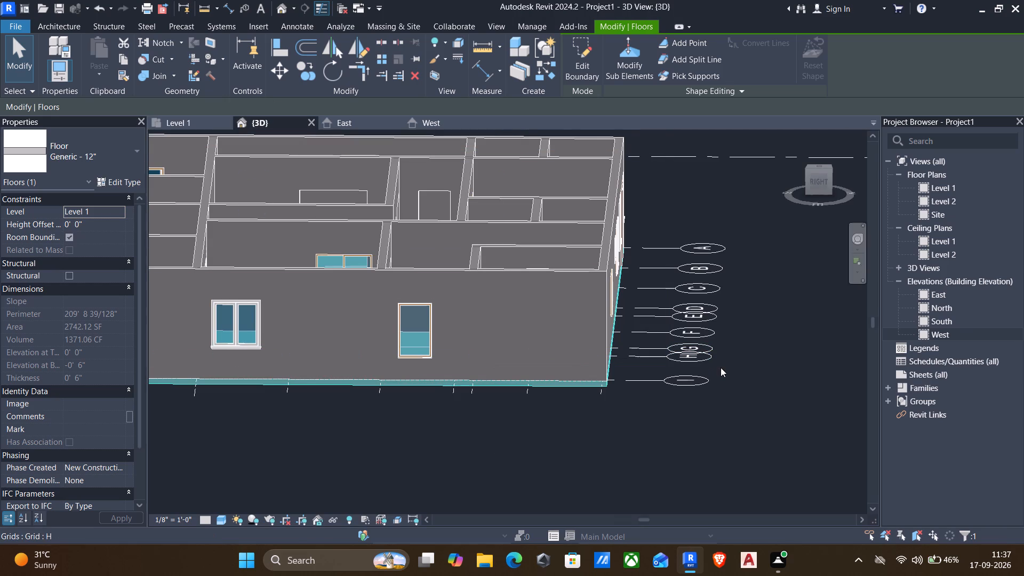
{"action": "key", "text": "Escape"}
{"action": "scroll", "coordinate": [722, 357], "scroll_direction": "down", "scroll_amount": 1}
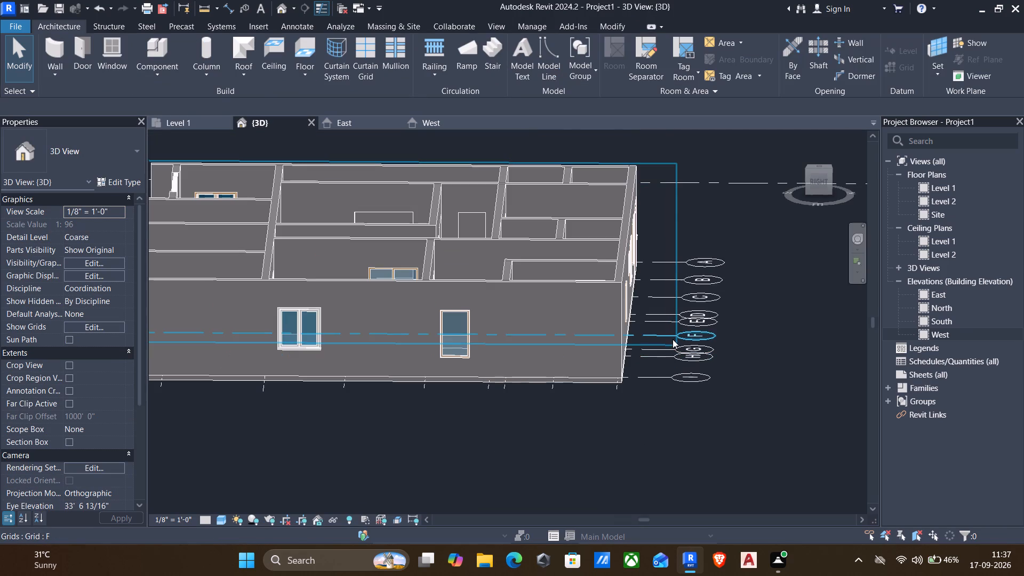
{"action": "middle_click_drag", "start_coordinate": [673, 339], "coordinate": [628, 355], "text": "shift"}
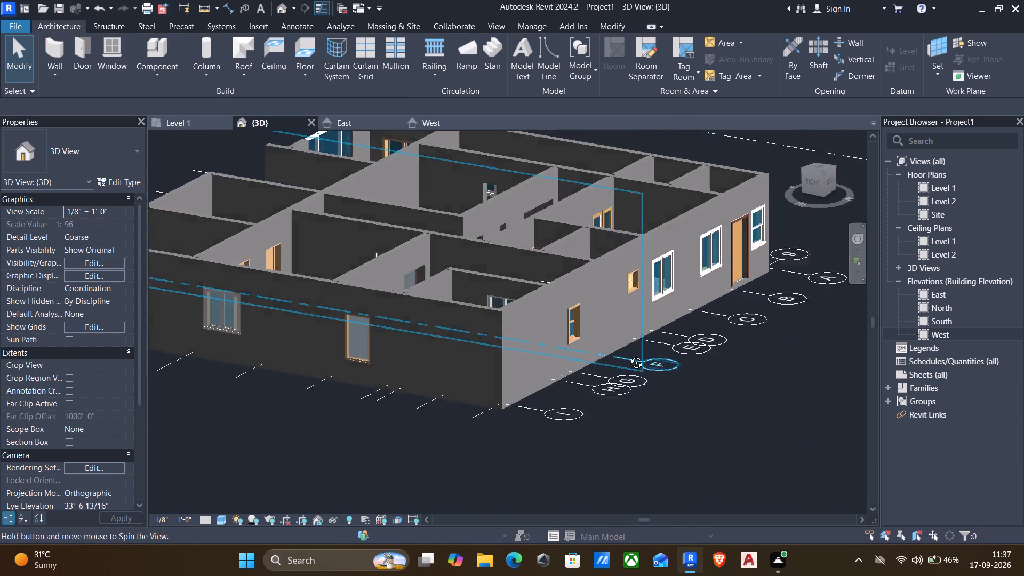
{"action": "middle_click_drag", "start_coordinate": [628, 355], "coordinate": [892, 324], "text": "shift"}
{"action": "scroll", "coordinate": [277, 426], "scroll_direction": "up", "scroll_amount": 2}
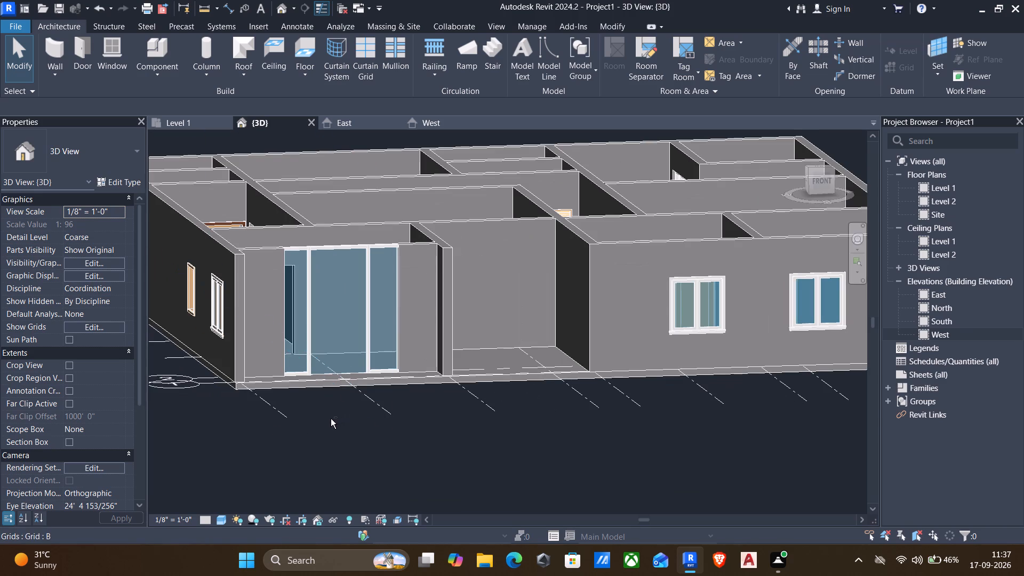
{"action": "scroll", "coordinate": [321, 423], "scroll_direction": "up", "scroll_amount": 1}
{"action": "scroll", "coordinate": [339, 421], "scroll_direction": "down", "scroll_amount": 2}
{"action": "middle_click_drag", "start_coordinate": [345, 428], "coordinate": [366, 431]}
{"action": "scroll", "coordinate": [335, 421], "scroll_direction": "up", "scroll_amount": 4}
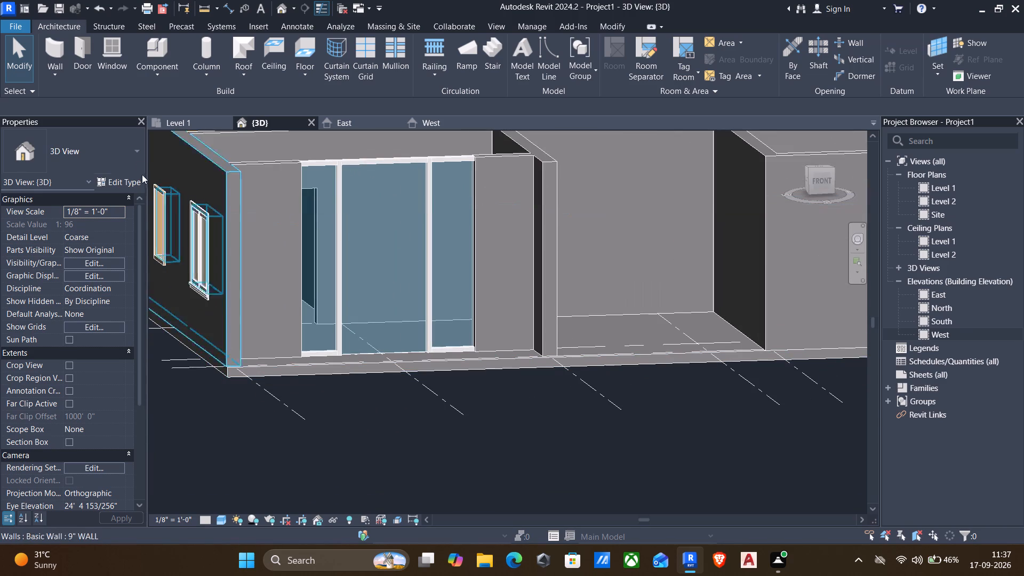
Create an in-place model in the Generic Models category, keeping the default name.
{"action": "left_click", "coordinate": [167, 73]}
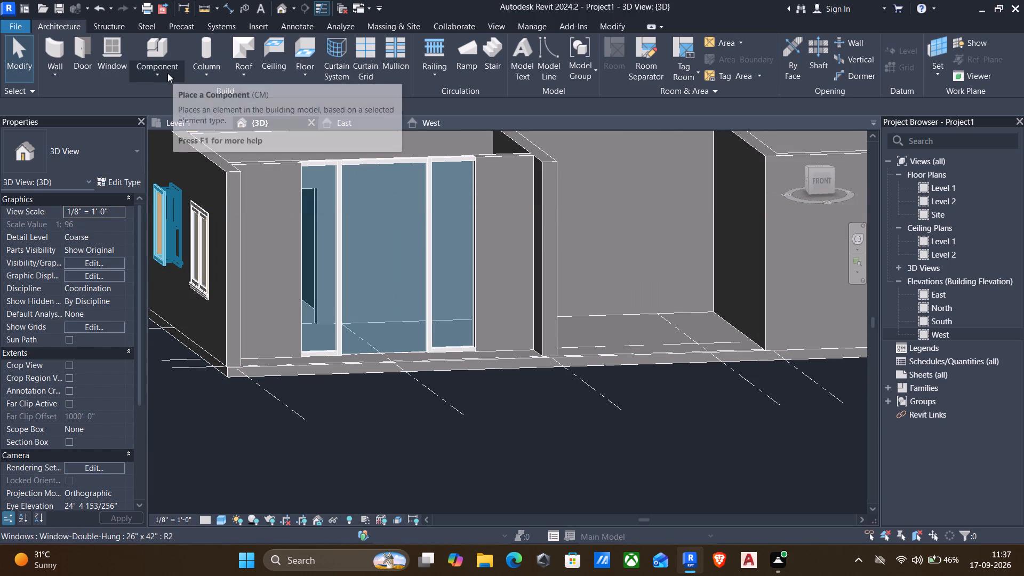
{"action": "left_click", "coordinate": [166, 126]}
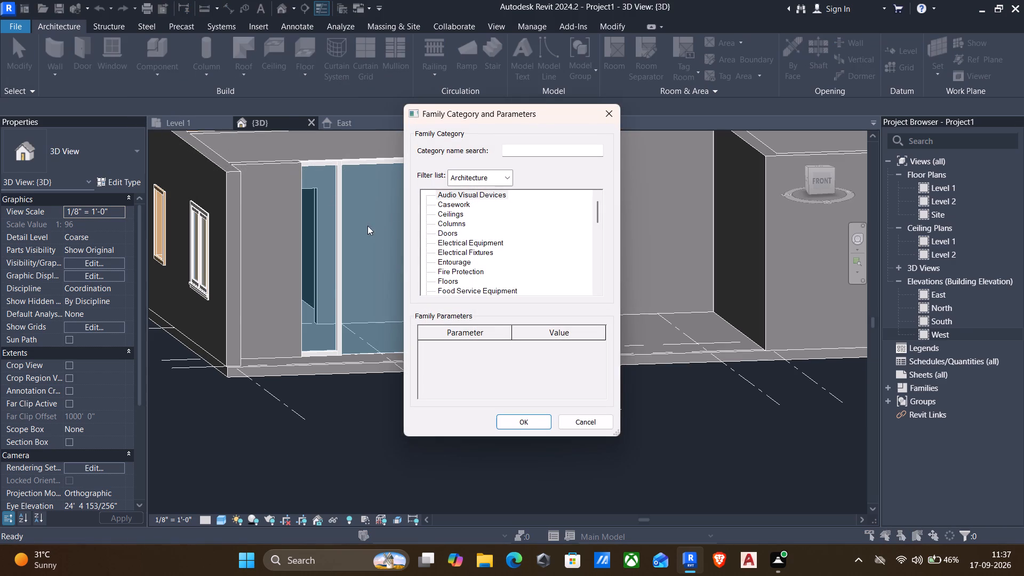
{"action": "scroll", "coordinate": [461, 224], "scroll_direction": "down", "scroll_amount": 11}
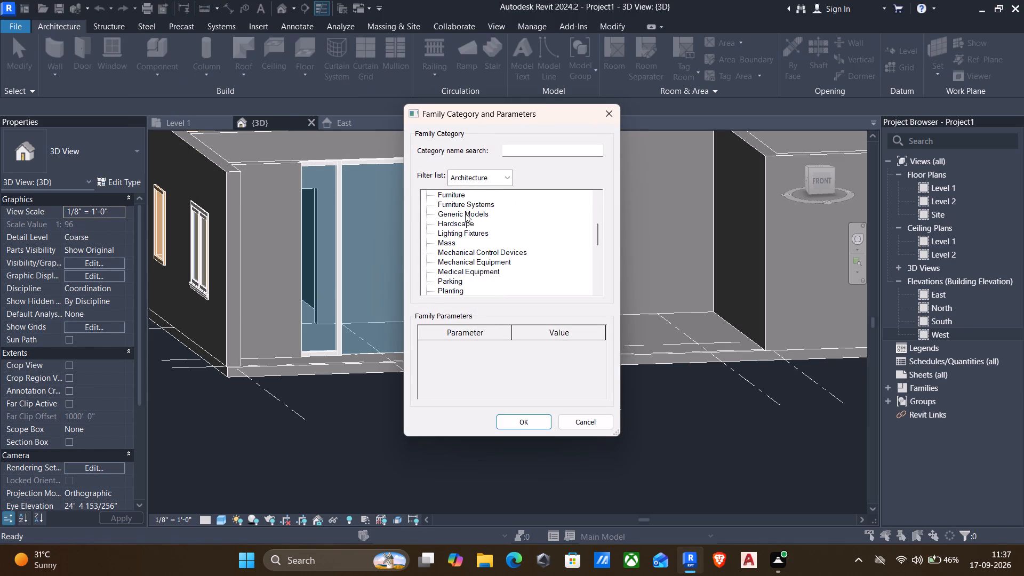
{"action": "left_click", "coordinate": [455, 213]}
{"action": "left_click", "coordinate": [515, 425]}
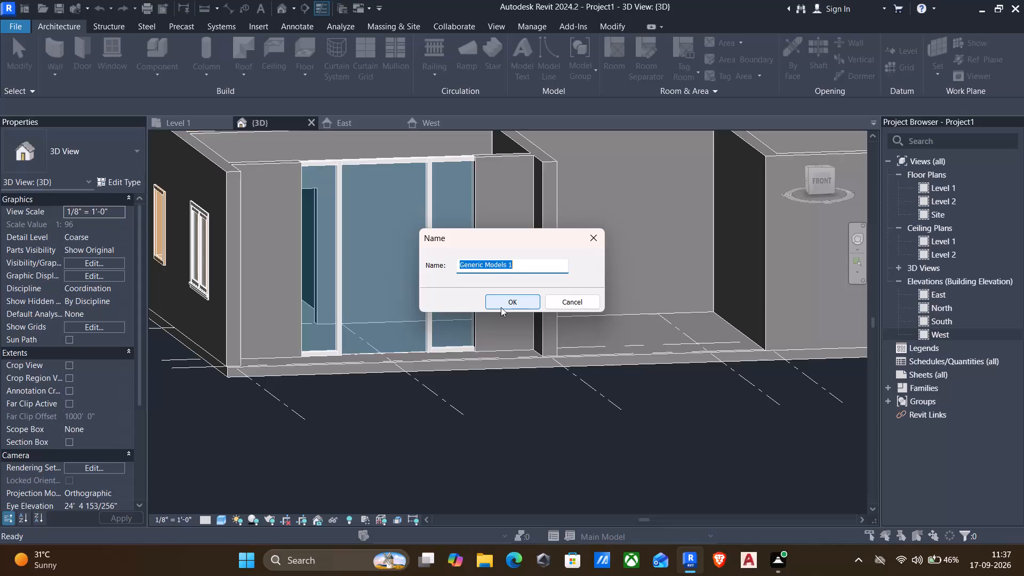
{"action": "left_click", "coordinate": [501, 307]}
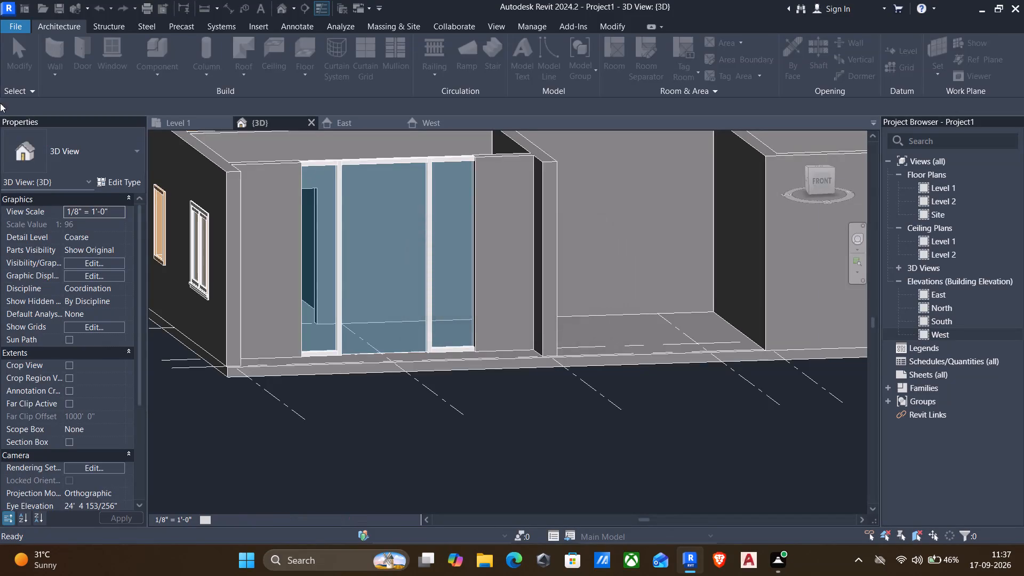
Start an extrusion and set its work plane to the floor slab's front edge face near the glazed entrance.
{"action": "left_click", "coordinate": [116, 55]}
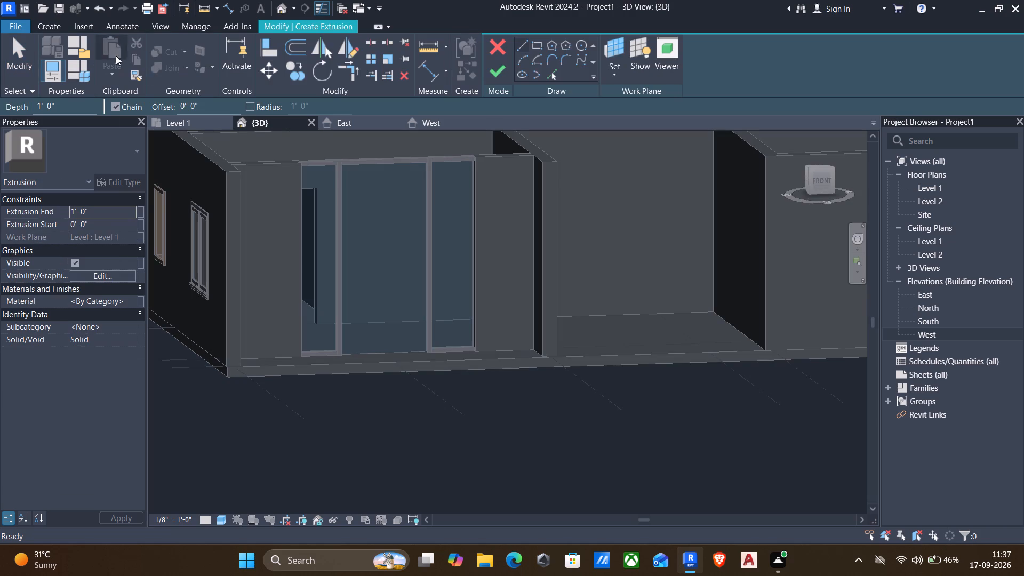
{"action": "left_click", "coordinate": [617, 77]}
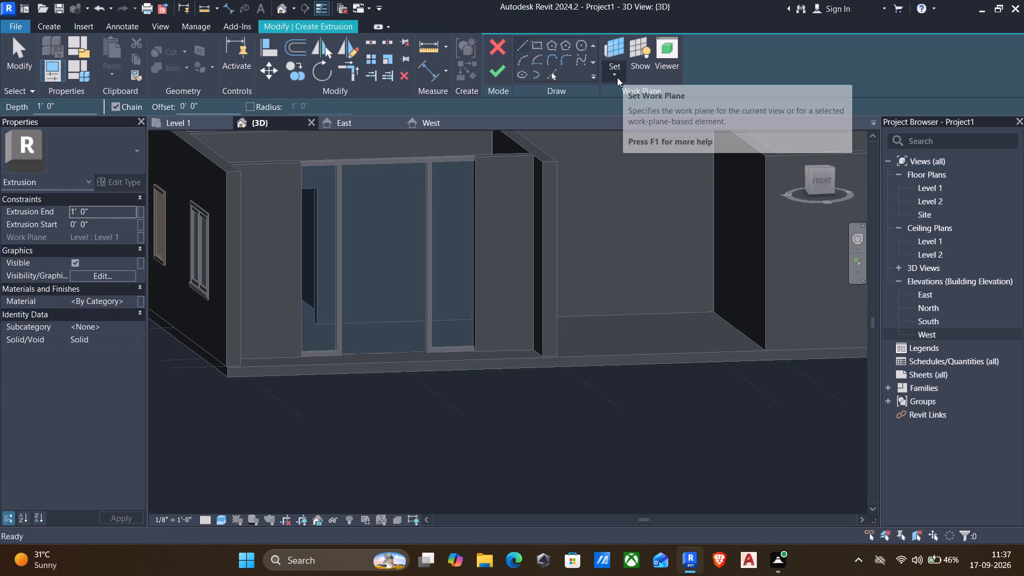
{"action": "left_click", "coordinate": [635, 127]}
{"action": "scroll", "coordinate": [280, 355], "scroll_direction": "up", "scroll_amount": 3}
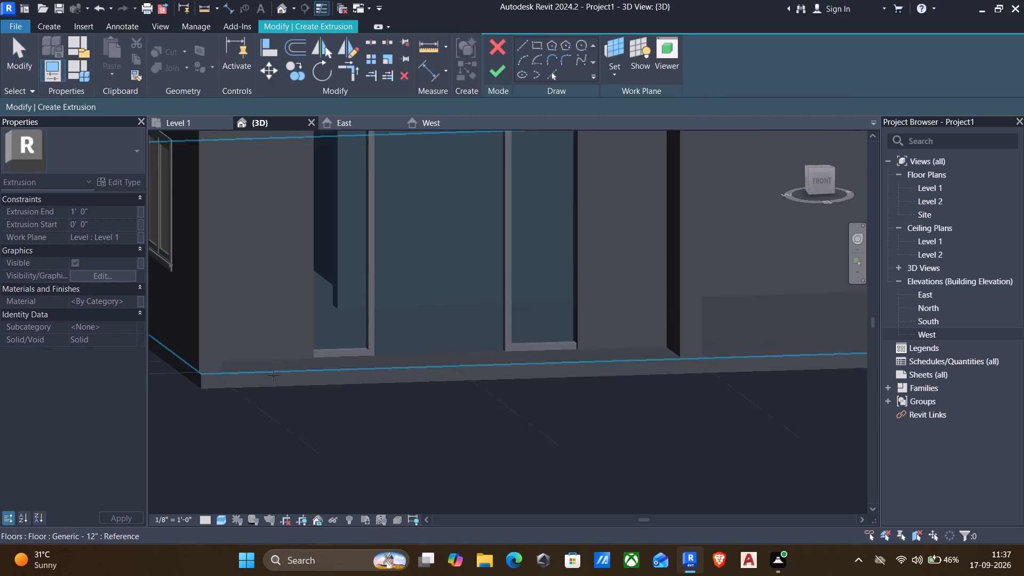
{"action": "scroll", "coordinate": [273, 379], "scroll_direction": "up", "scroll_amount": 3}
{"action": "left_click", "coordinate": [254, 372]}
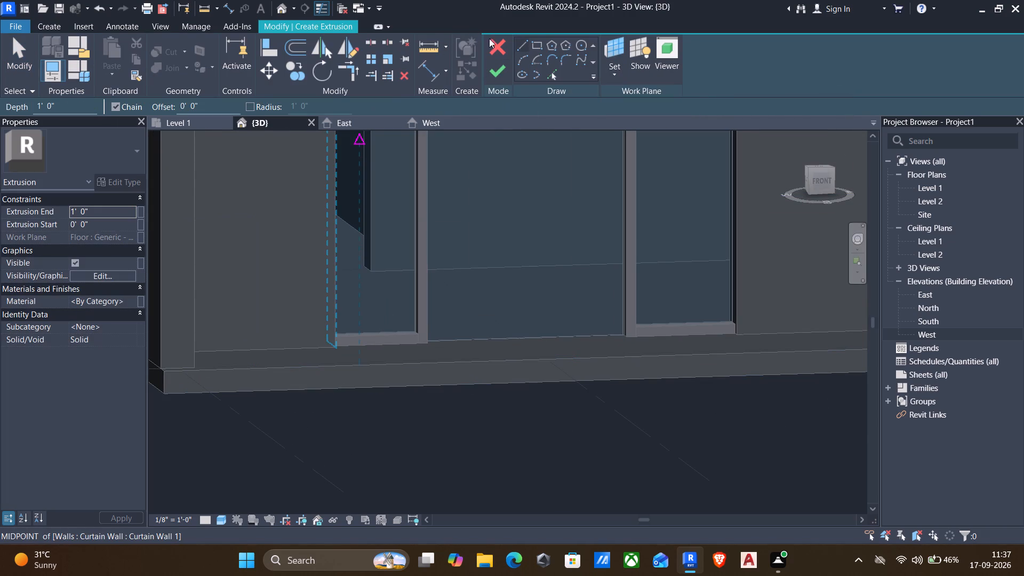
Sketch a full-height rectangle about 2'-5 1/2" long from the slab edge's corner near grid A and extrude it 1'-0".
{"action": "left_click", "coordinate": [538, 45]}
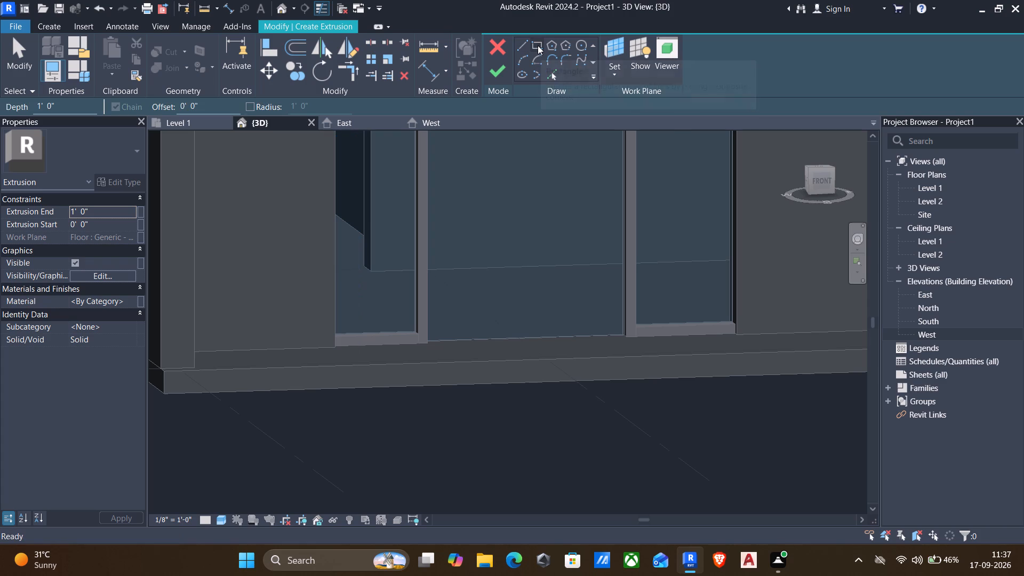
{"action": "scroll", "coordinate": [551, 54], "scroll_direction": "down", "scroll_amount": 3}
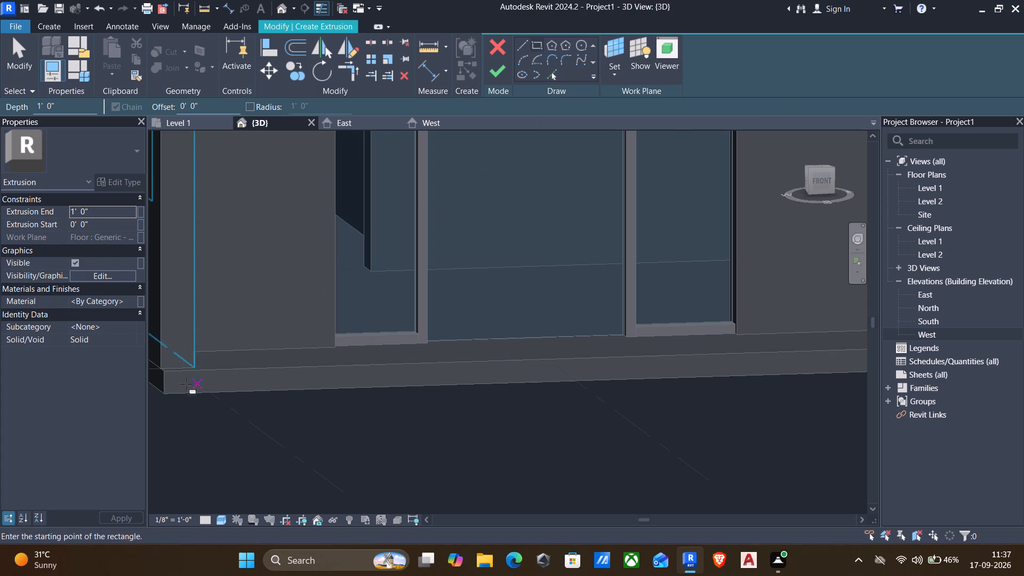
{"action": "scroll", "coordinate": [162, 378], "scroll_direction": "up", "scroll_amount": 4}
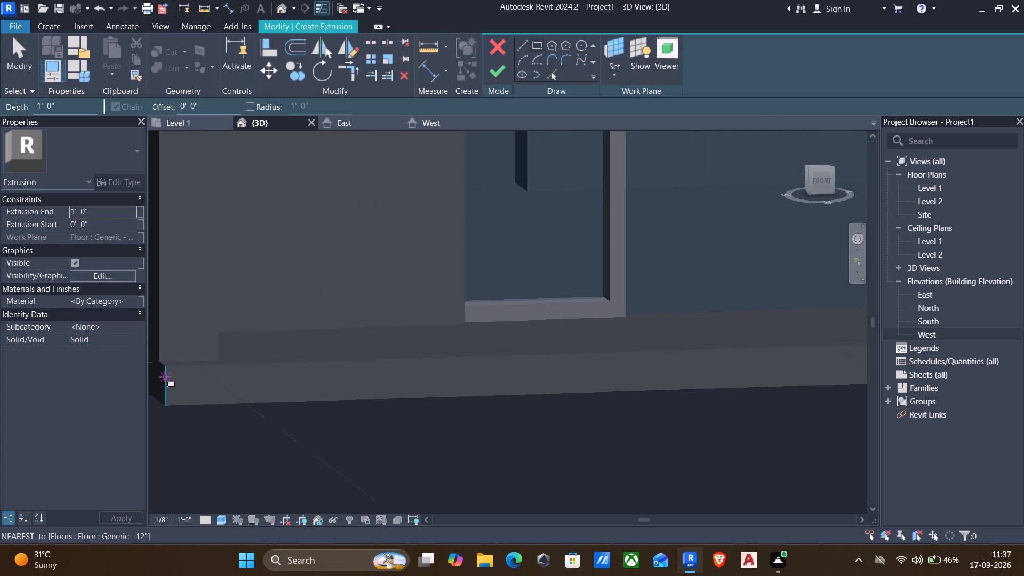
{"action": "left_click", "coordinate": [163, 360]}
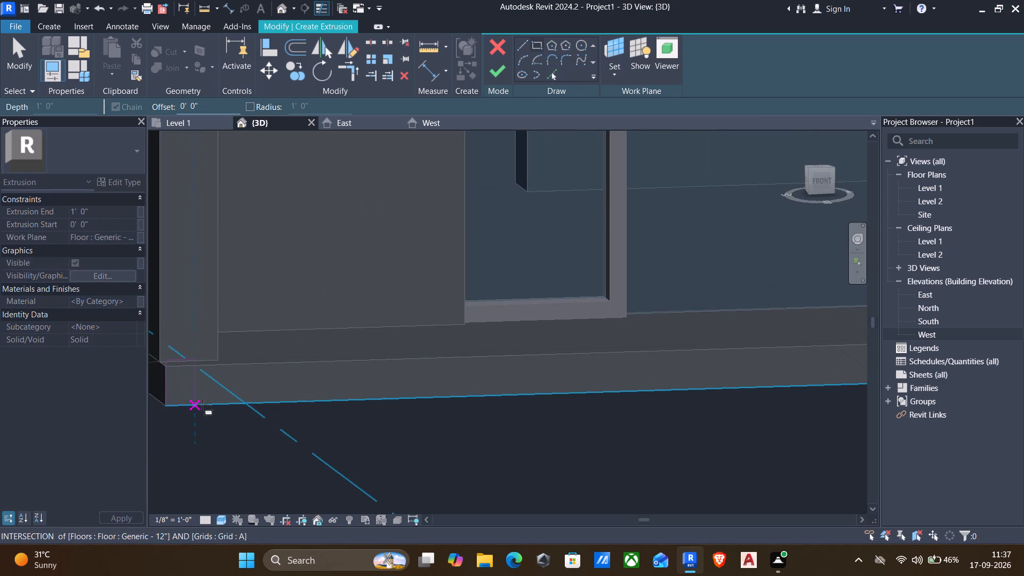
{"action": "key", "text": "Escape"}
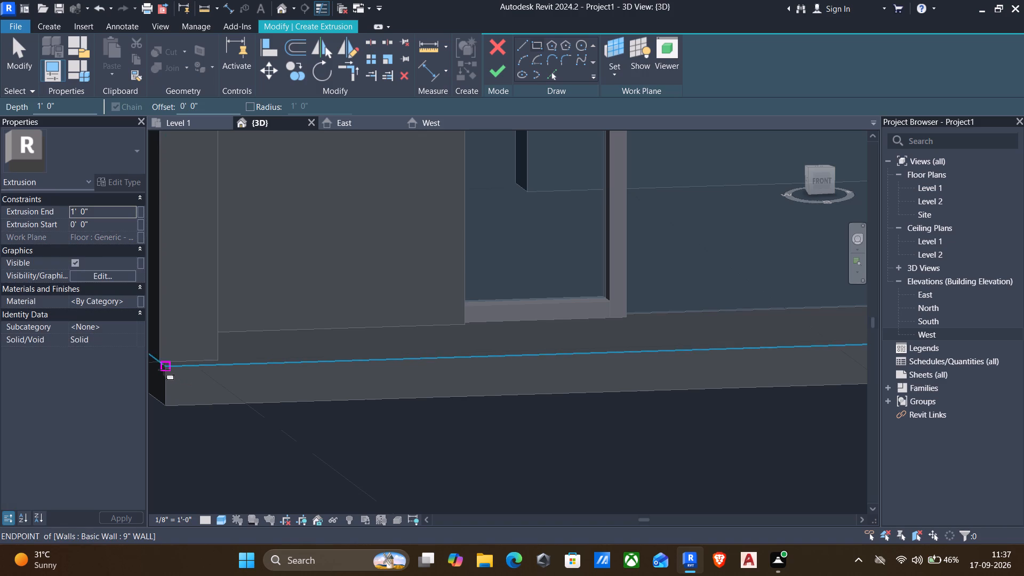
{"action": "left_click_drag", "start_coordinate": [166, 370], "coordinate": [160, 372]}
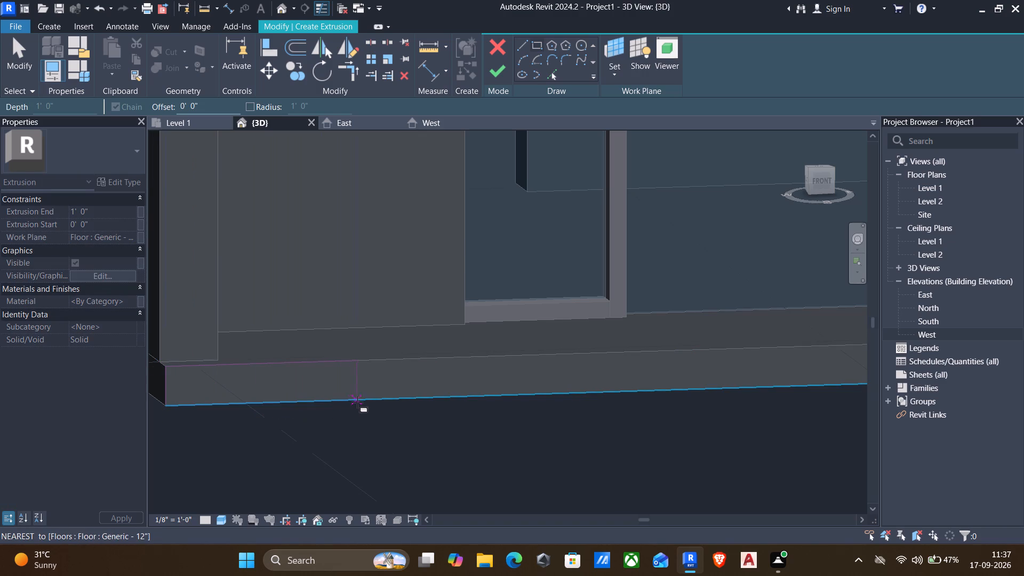
{"action": "left_click", "coordinate": [358, 402]}
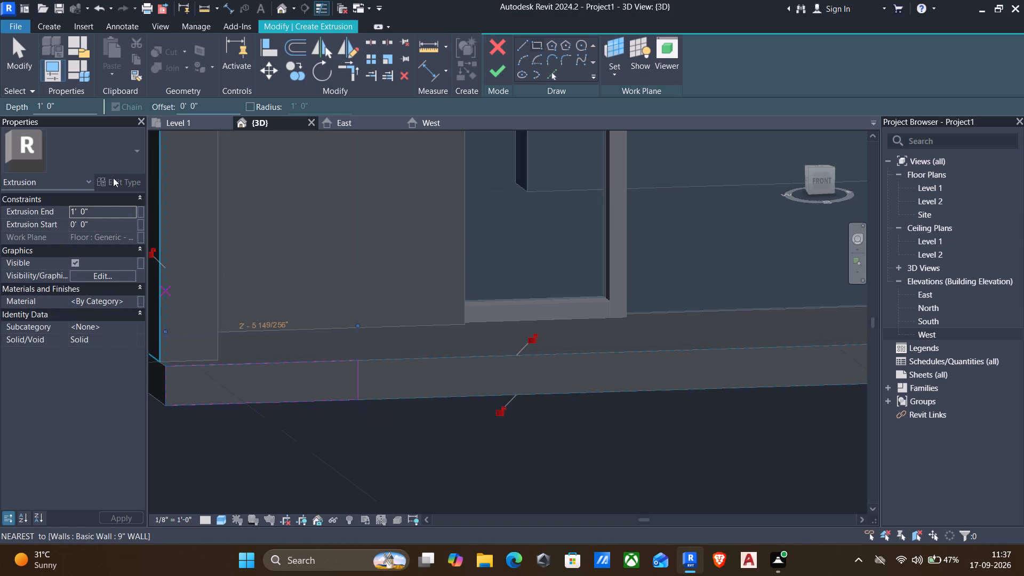
{"action": "key", "text": "Escape"}
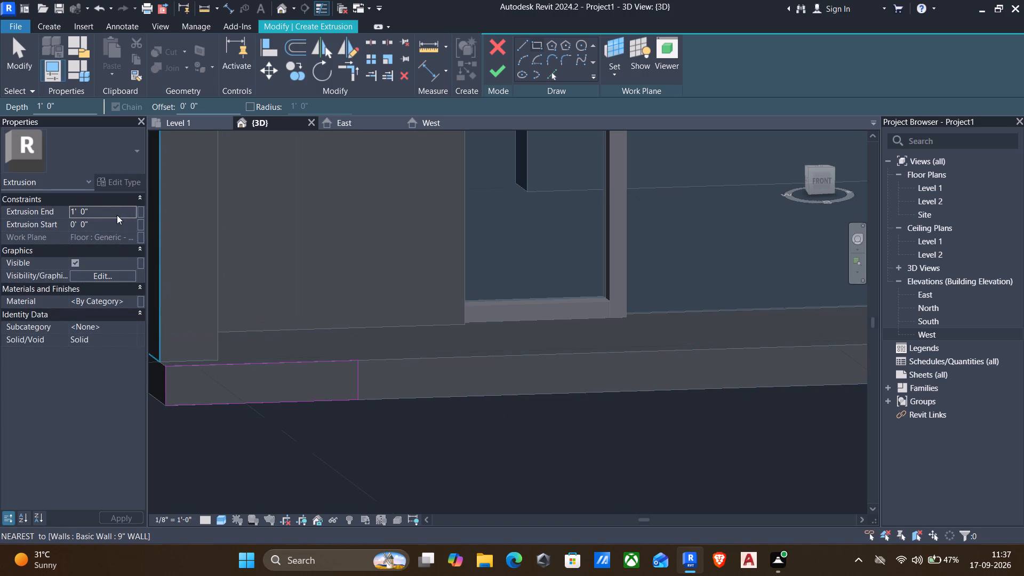
{"action": "left_click", "coordinate": [499, 71]}
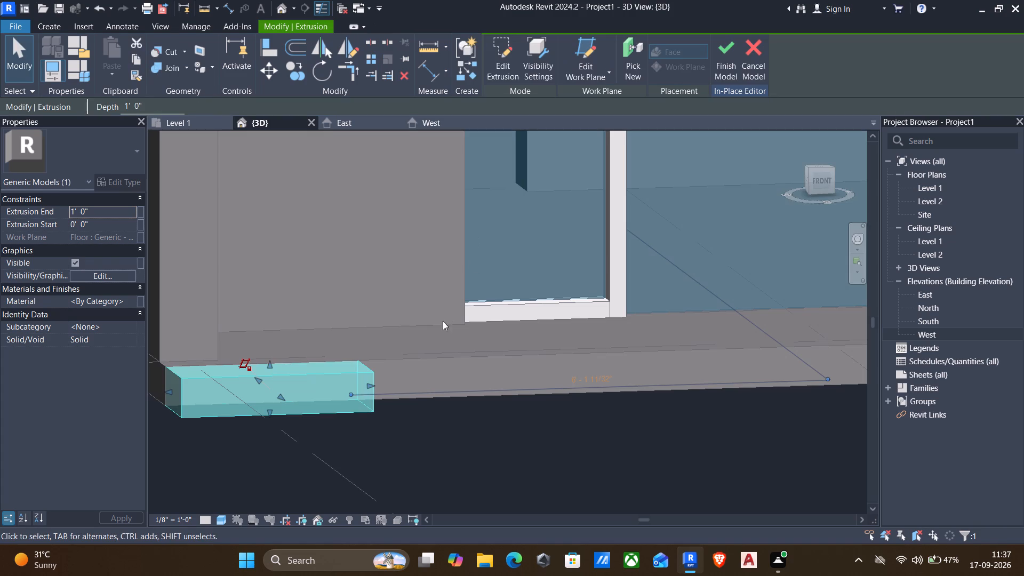
Examine the extruded block and the slab edge along the glazed entrance up to the projecting wall beyond it.
{"action": "scroll", "coordinate": [442, 352], "scroll_direction": "down", "scroll_amount": 2}
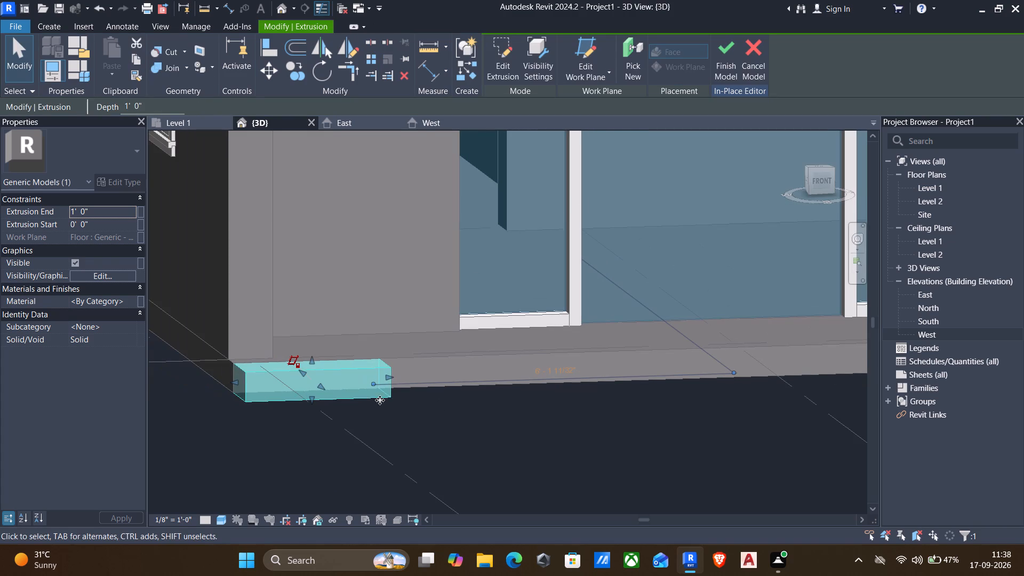
{"action": "scroll", "coordinate": [555, 406], "scroll_direction": "down", "scroll_amount": 1}
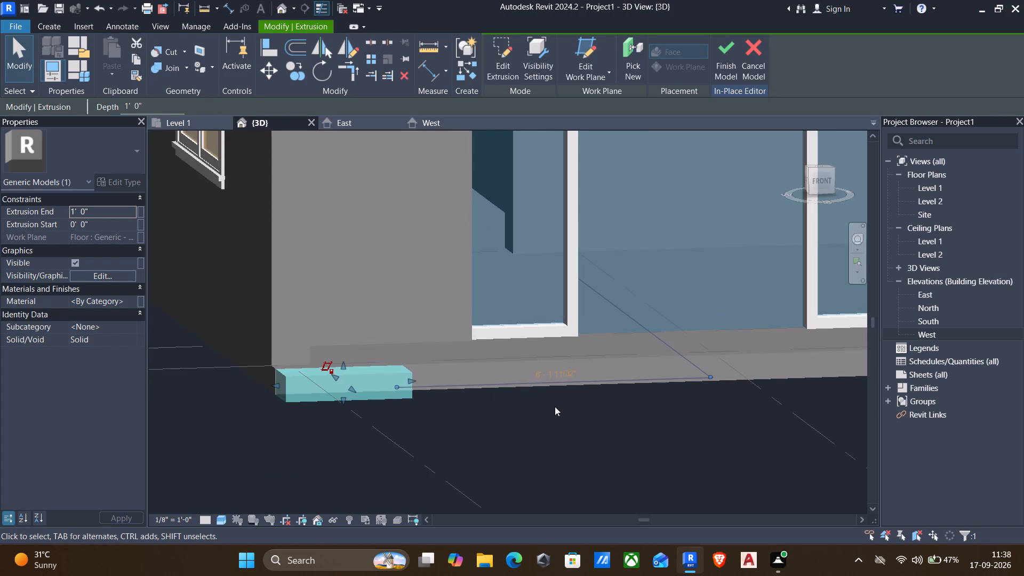
{"action": "scroll", "coordinate": [555, 406], "scroll_direction": "down", "scroll_amount": 1}
{"action": "middle_click_drag", "start_coordinate": [573, 441], "coordinate": [551, 442]}
{"action": "scroll", "coordinate": [399, 376], "scroll_direction": "down", "scroll_amount": 3}
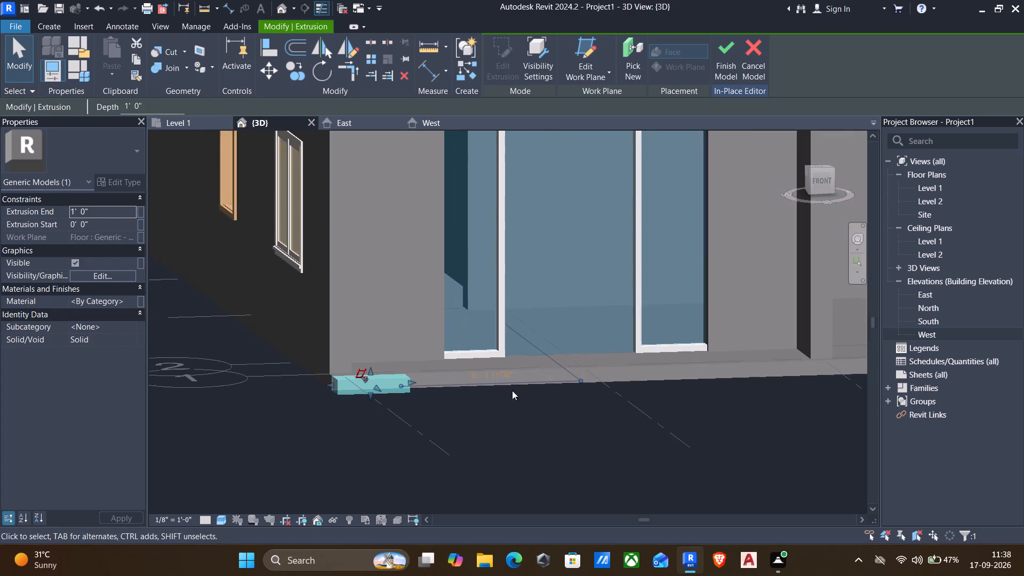
{"action": "middle_click_drag", "start_coordinate": [719, 418], "coordinate": [620, 376]}
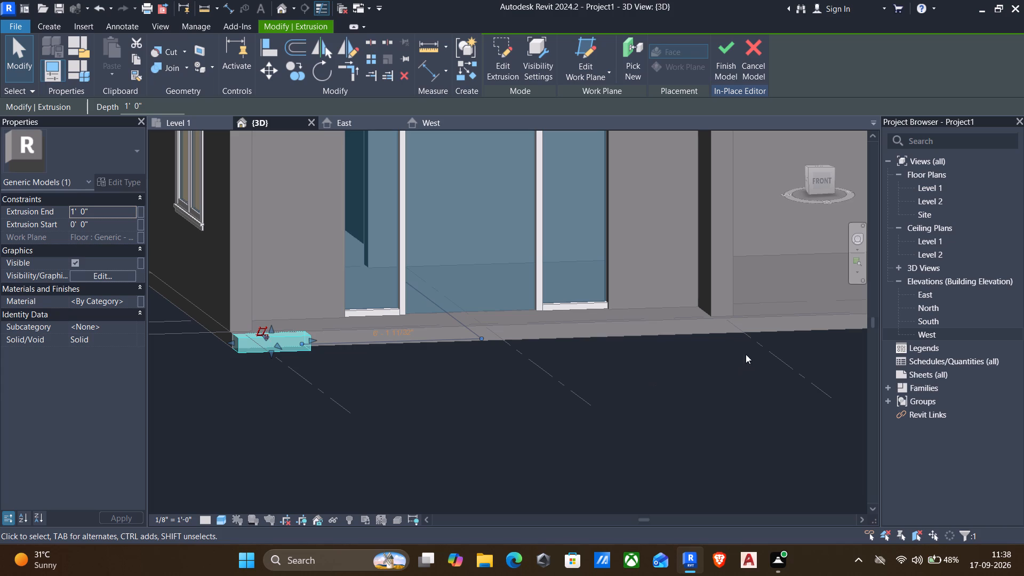
{"action": "middle_click_drag", "start_coordinate": [527, 374], "coordinate": [514, 381], "text": "shift"}
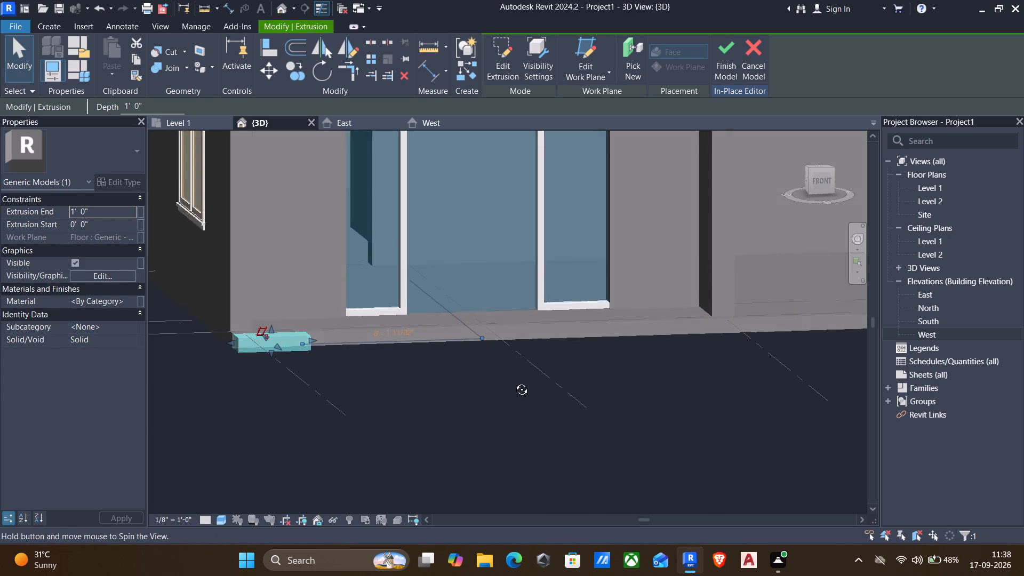
{"action": "middle_click_drag", "start_coordinate": [514, 381], "coordinate": [410, 514], "text": "shift"}
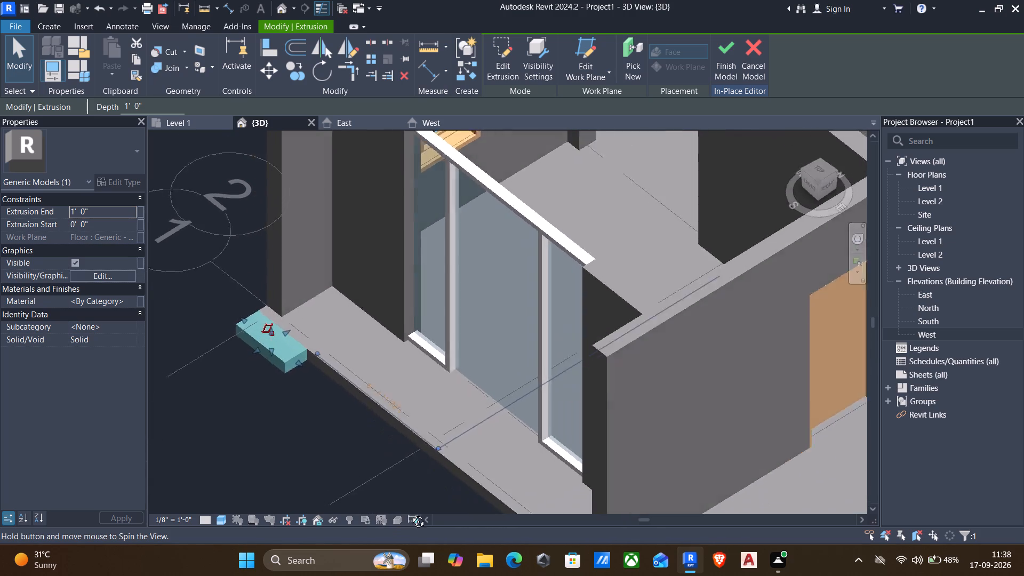
{"action": "middle_click_drag", "start_coordinate": [410, 514], "coordinate": [551, 422], "text": "shift"}
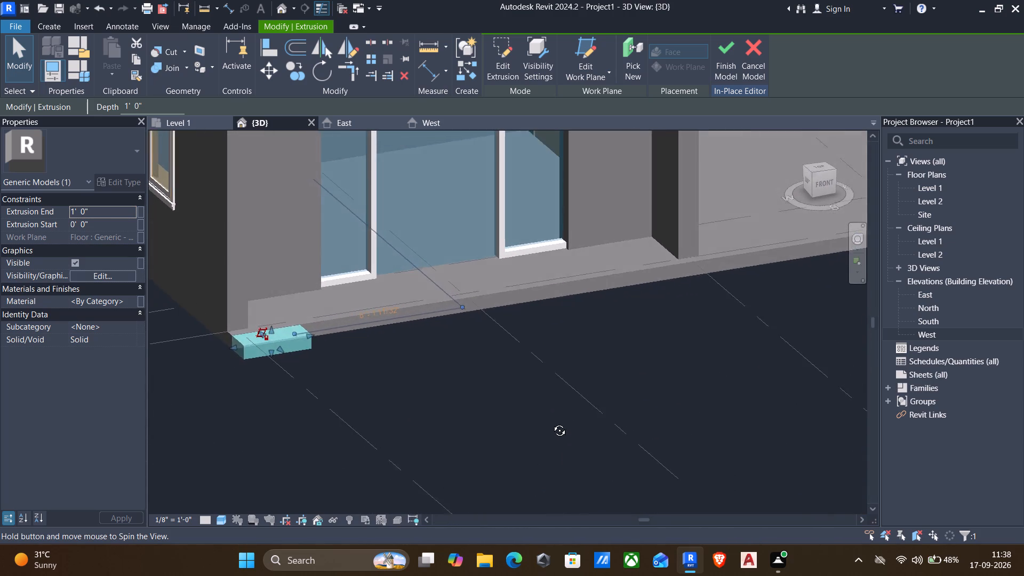
{"action": "middle_click_drag", "start_coordinate": [551, 422], "coordinate": [545, 412], "text": "shift"}
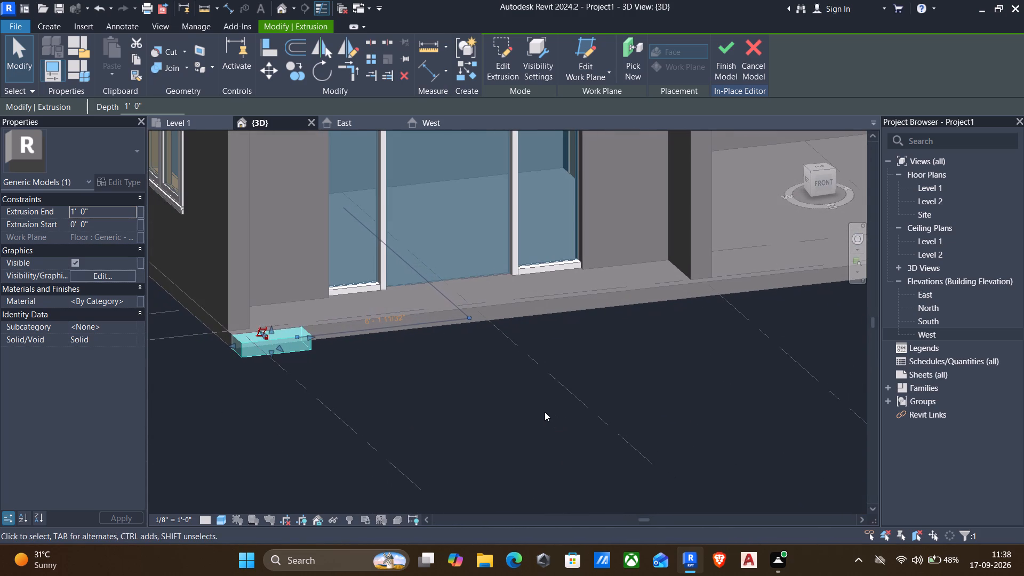
{"action": "scroll", "coordinate": [543, 395], "scroll_direction": "down", "scroll_amount": 3}
{"action": "scroll", "coordinate": [707, 401], "scroll_direction": "down", "scroll_amount": 4}
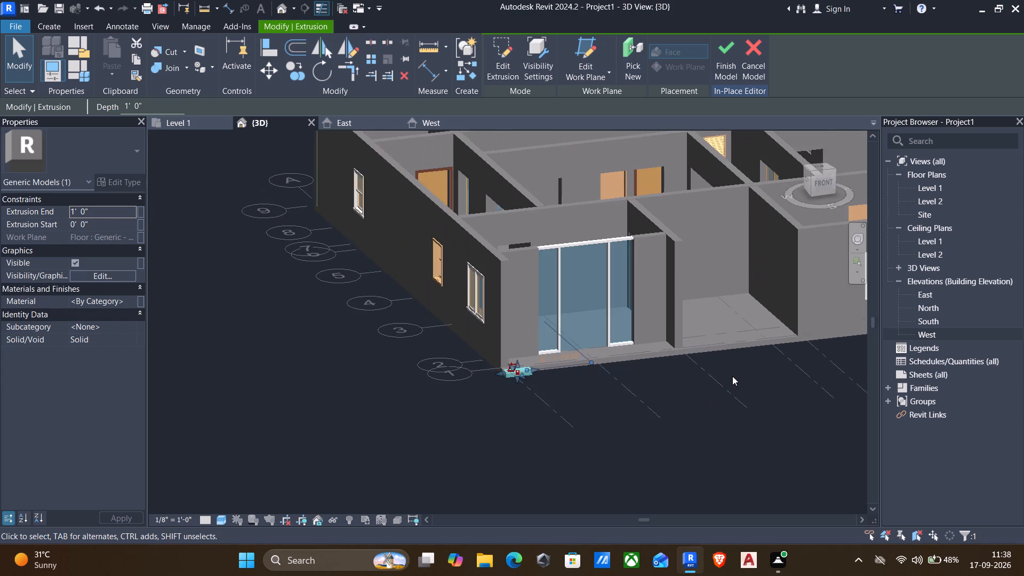
{"action": "middle_click_drag", "start_coordinate": [731, 376], "coordinate": [646, 393]}
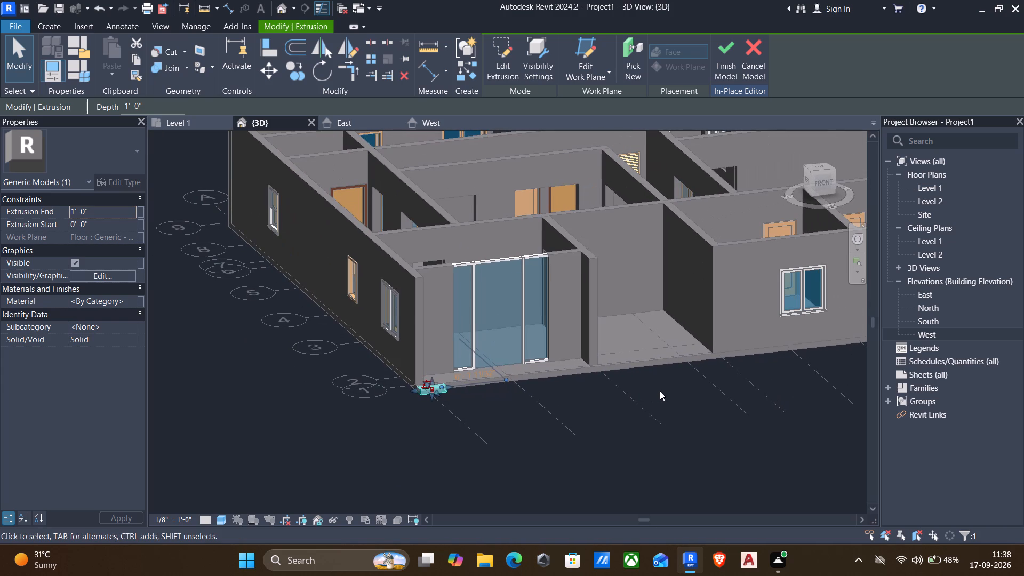
{"action": "scroll", "coordinate": [584, 380], "scroll_direction": "up", "scroll_amount": 13}
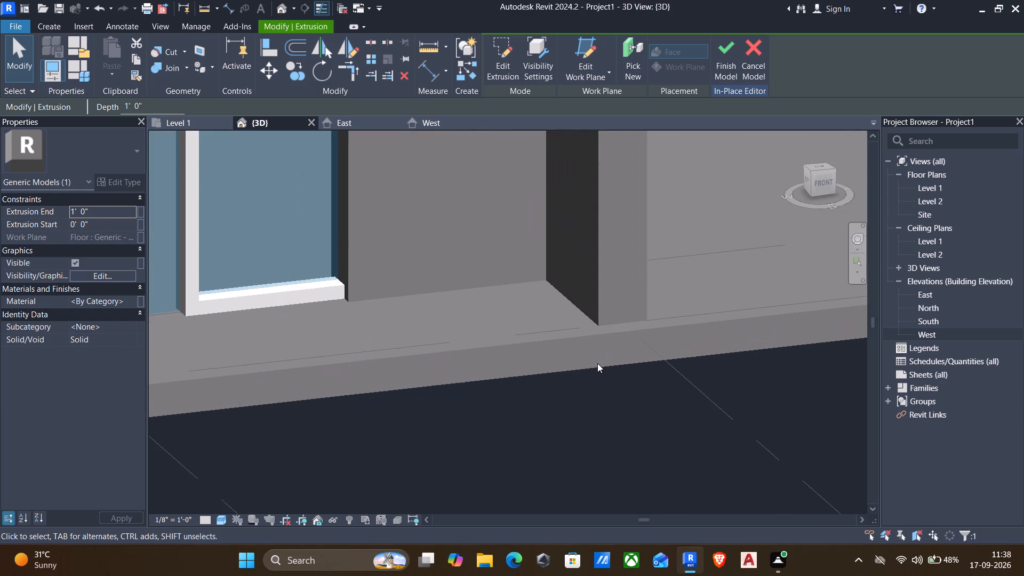
{"action": "scroll", "coordinate": [600, 329], "scroll_direction": "up", "scroll_amount": 4}
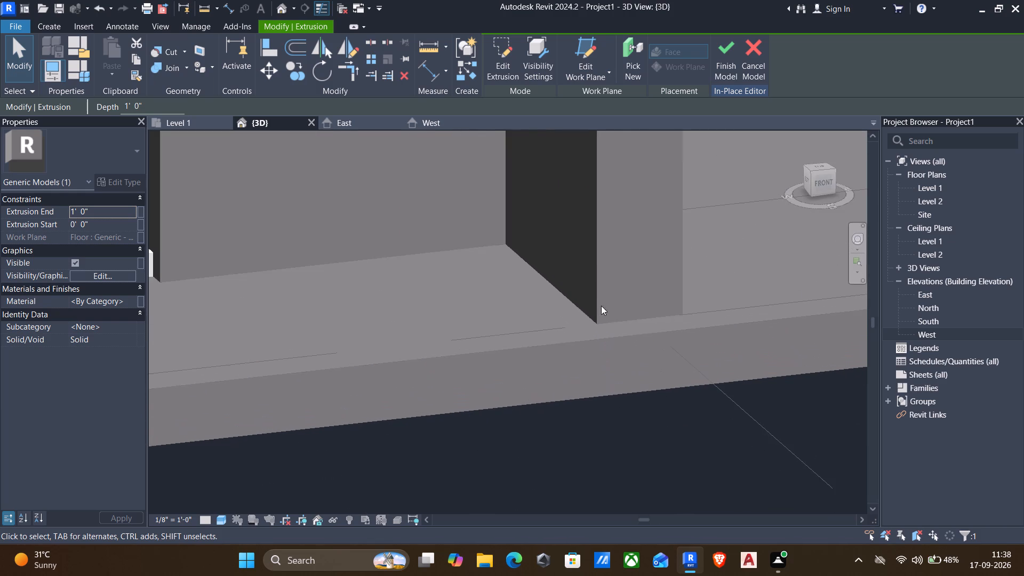
{"action": "scroll", "coordinate": [595, 290], "scroll_direction": "down", "scroll_amount": 3}
{"action": "middle_click_drag", "start_coordinate": [587, 303], "coordinate": [603, 303], "text": "shift"}
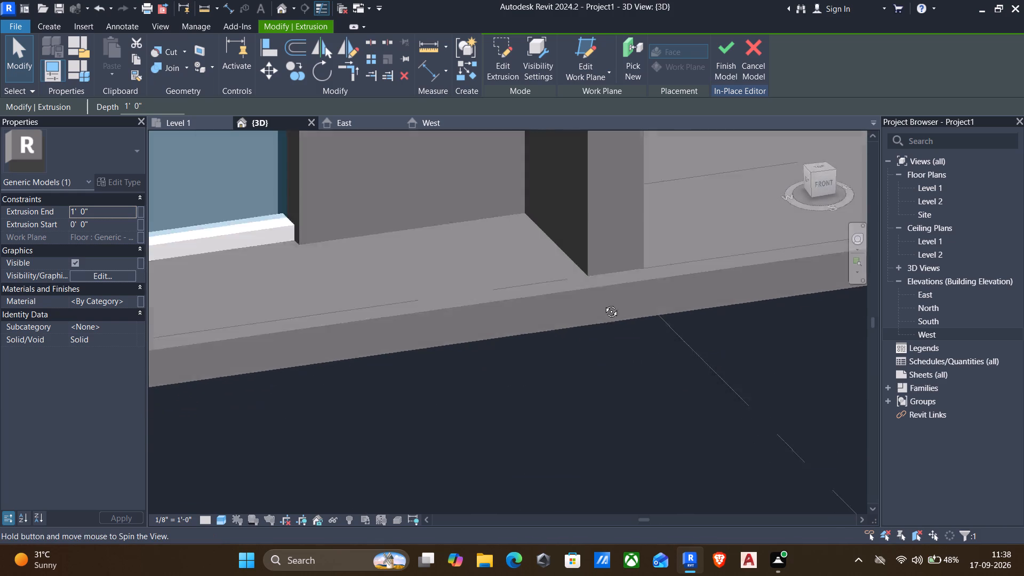
{"action": "middle_click_drag", "start_coordinate": [603, 303], "coordinate": [643, 311], "text": "shift"}
{"action": "scroll", "coordinate": [461, 252], "scroll_direction": "down", "scroll_amount": 3}
{"action": "middle_click_drag", "start_coordinate": [379, 215], "coordinate": [521, 365]}
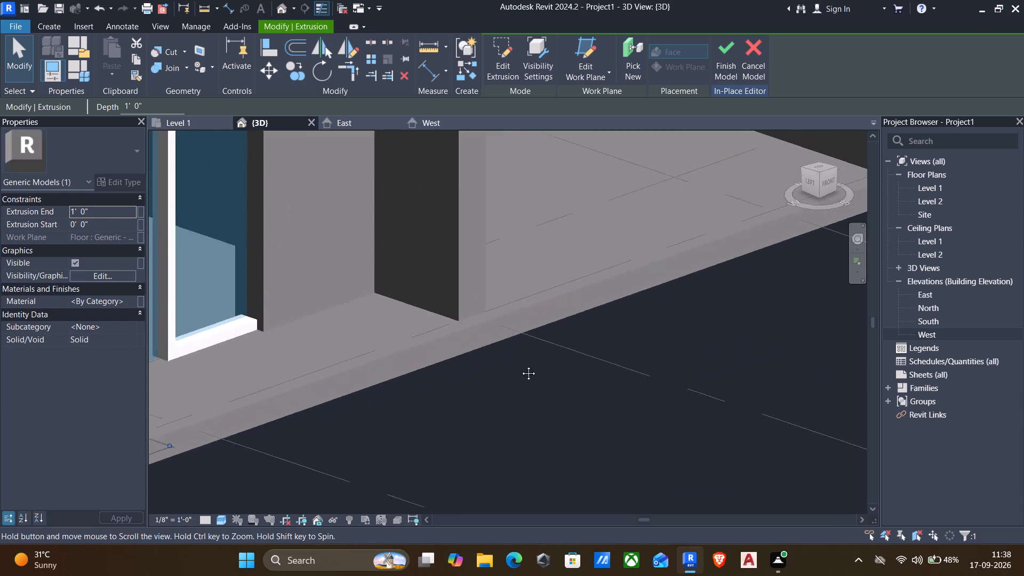
{"action": "middle_click_drag", "start_coordinate": [521, 365], "coordinate": [654, 421]}
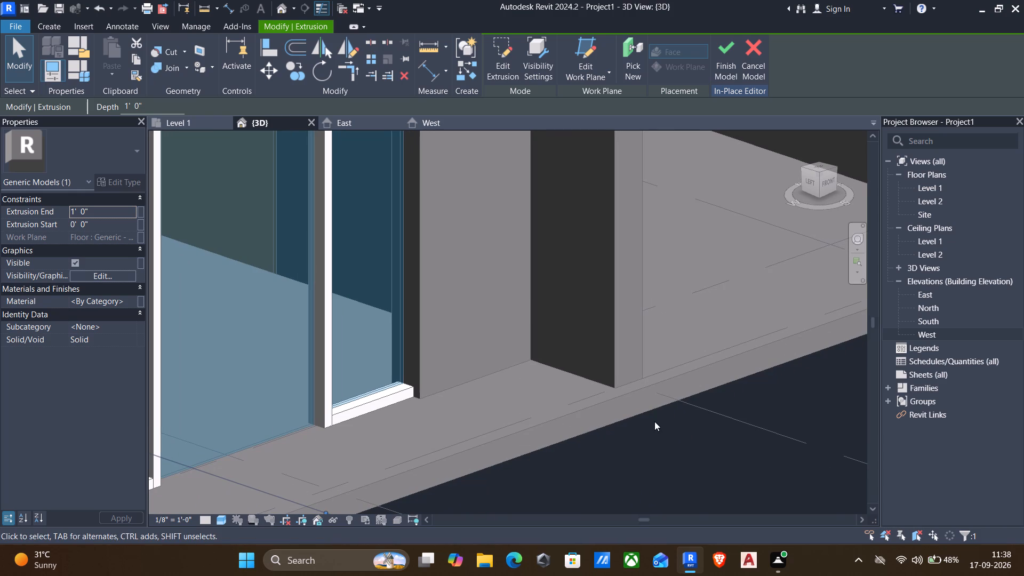
{"action": "scroll", "coordinate": [662, 414], "scroll_direction": "down", "scroll_amount": 1}
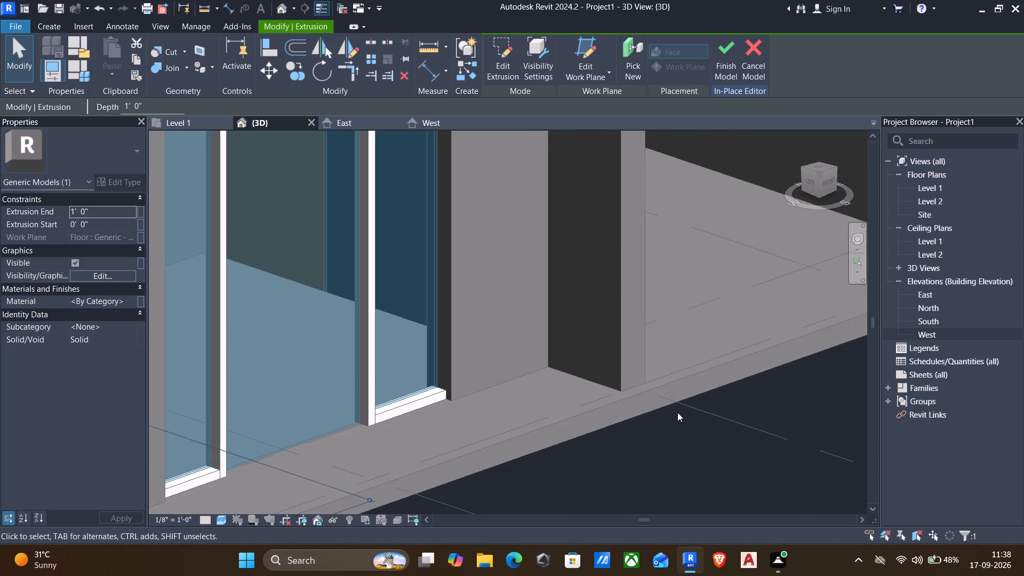
{"action": "middle_click_drag", "start_coordinate": [668, 415], "coordinate": [596, 423], "text": "shift"}
{"action": "scroll", "coordinate": [596, 423], "scroll_direction": "down", "scroll_amount": 3}
{"action": "middle_click_drag", "start_coordinate": [617, 412], "coordinate": [546, 293]}
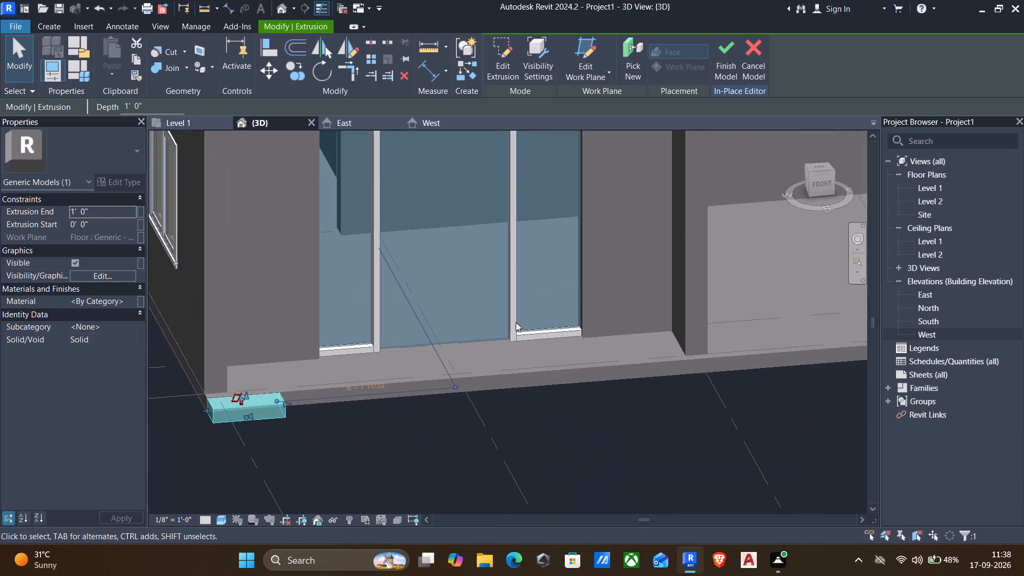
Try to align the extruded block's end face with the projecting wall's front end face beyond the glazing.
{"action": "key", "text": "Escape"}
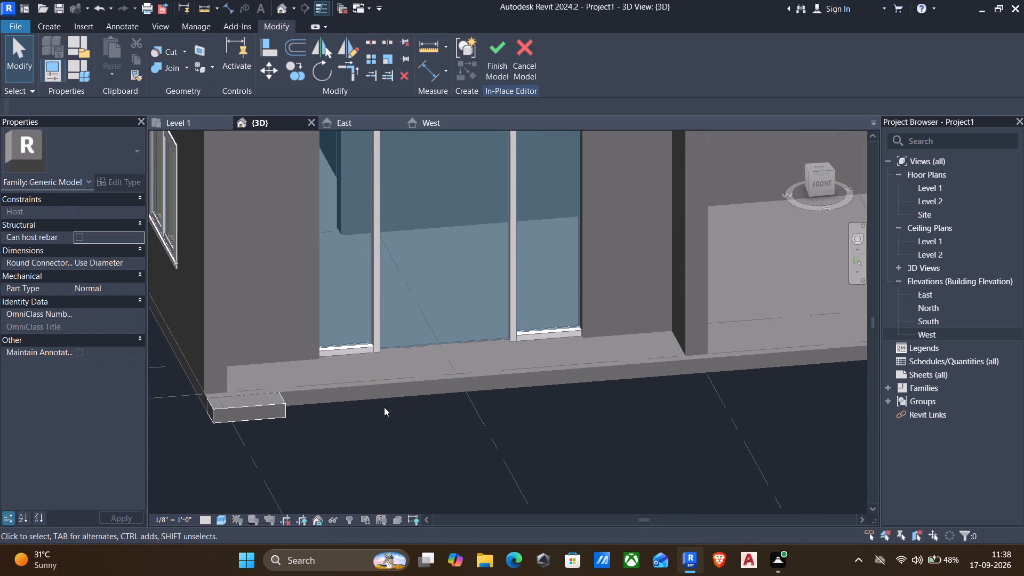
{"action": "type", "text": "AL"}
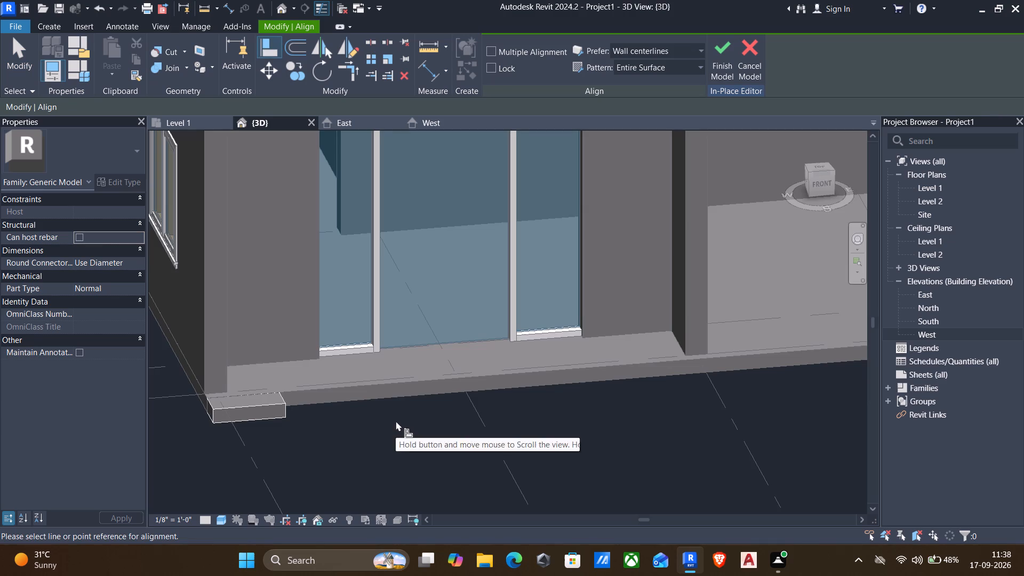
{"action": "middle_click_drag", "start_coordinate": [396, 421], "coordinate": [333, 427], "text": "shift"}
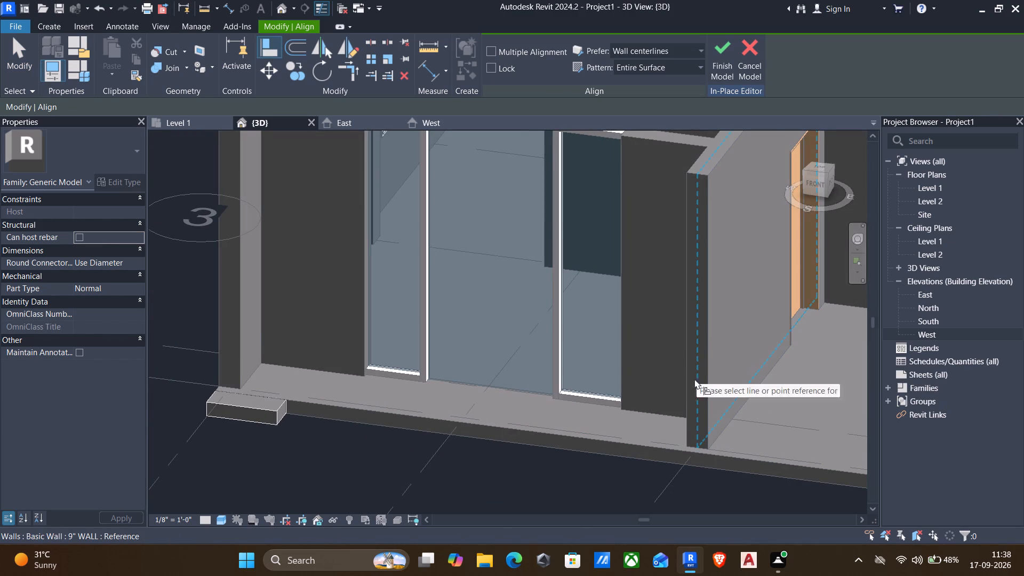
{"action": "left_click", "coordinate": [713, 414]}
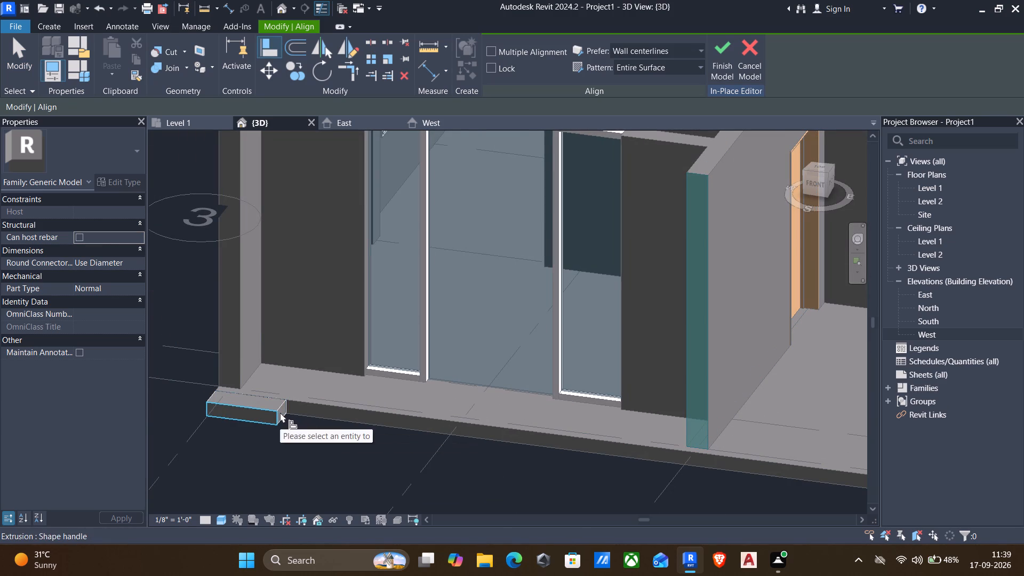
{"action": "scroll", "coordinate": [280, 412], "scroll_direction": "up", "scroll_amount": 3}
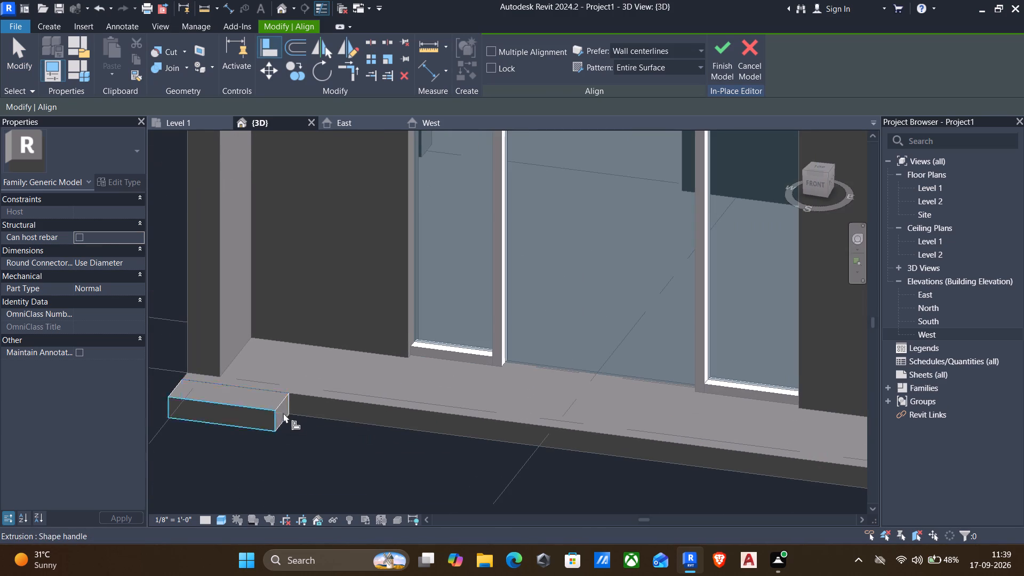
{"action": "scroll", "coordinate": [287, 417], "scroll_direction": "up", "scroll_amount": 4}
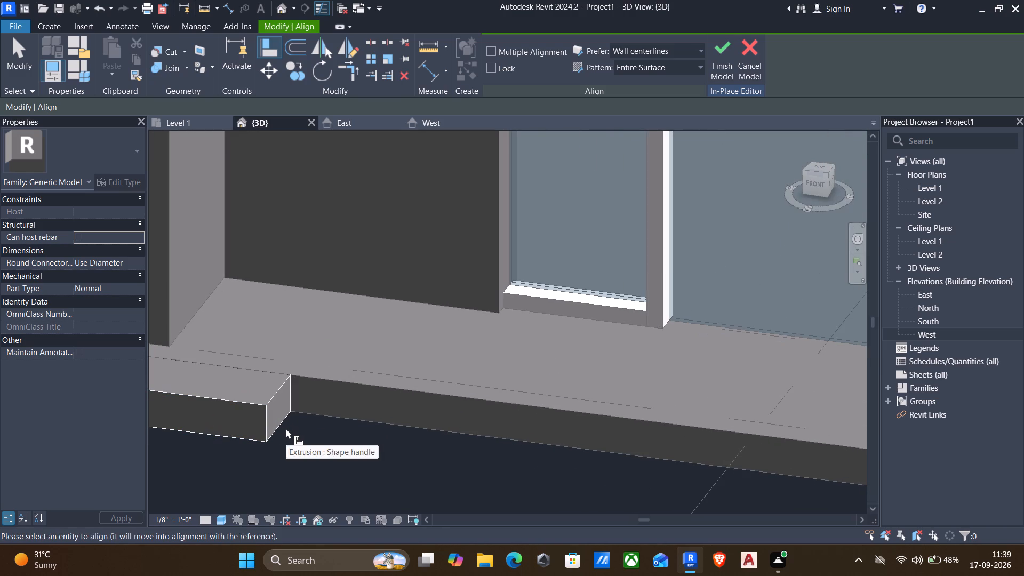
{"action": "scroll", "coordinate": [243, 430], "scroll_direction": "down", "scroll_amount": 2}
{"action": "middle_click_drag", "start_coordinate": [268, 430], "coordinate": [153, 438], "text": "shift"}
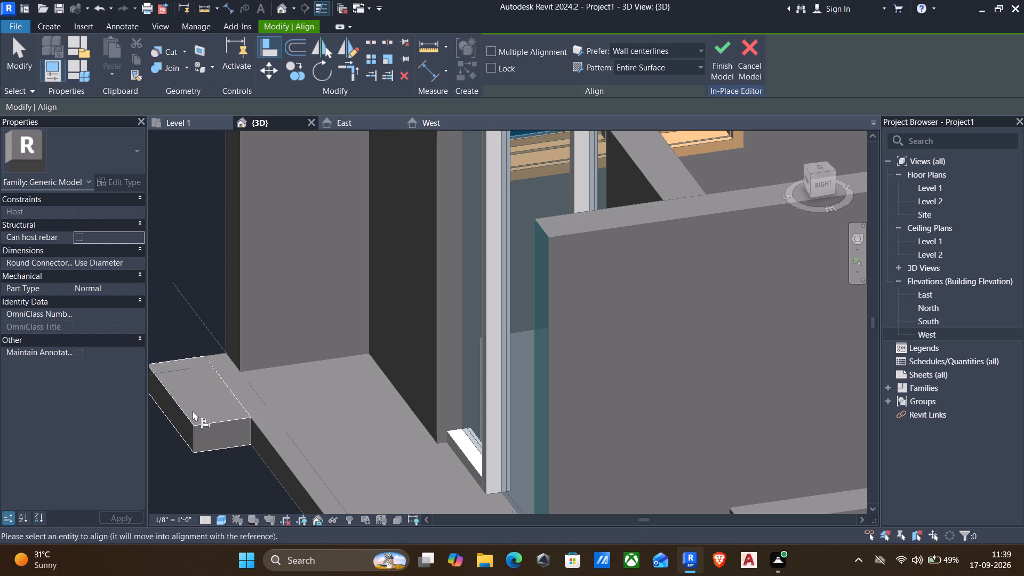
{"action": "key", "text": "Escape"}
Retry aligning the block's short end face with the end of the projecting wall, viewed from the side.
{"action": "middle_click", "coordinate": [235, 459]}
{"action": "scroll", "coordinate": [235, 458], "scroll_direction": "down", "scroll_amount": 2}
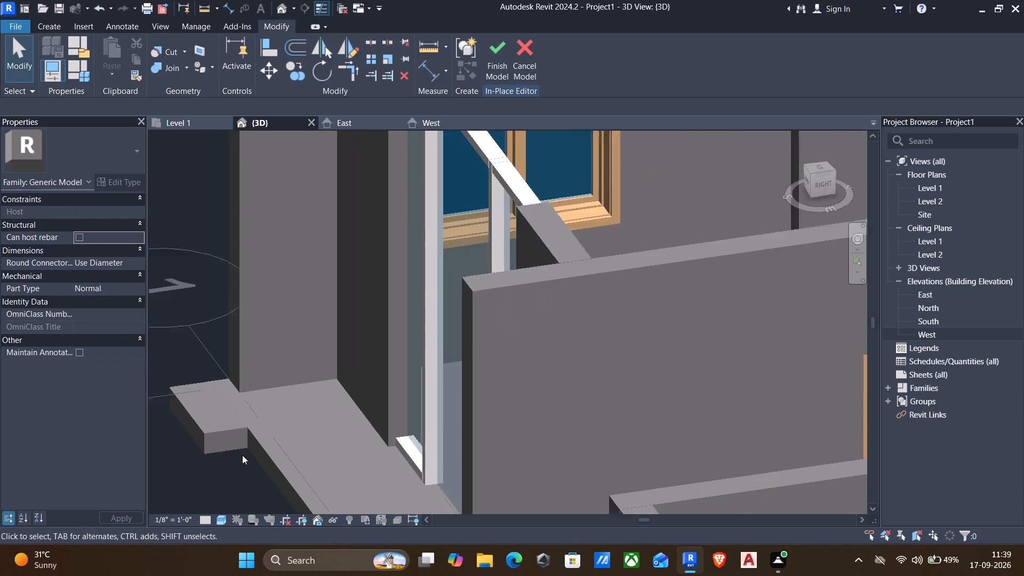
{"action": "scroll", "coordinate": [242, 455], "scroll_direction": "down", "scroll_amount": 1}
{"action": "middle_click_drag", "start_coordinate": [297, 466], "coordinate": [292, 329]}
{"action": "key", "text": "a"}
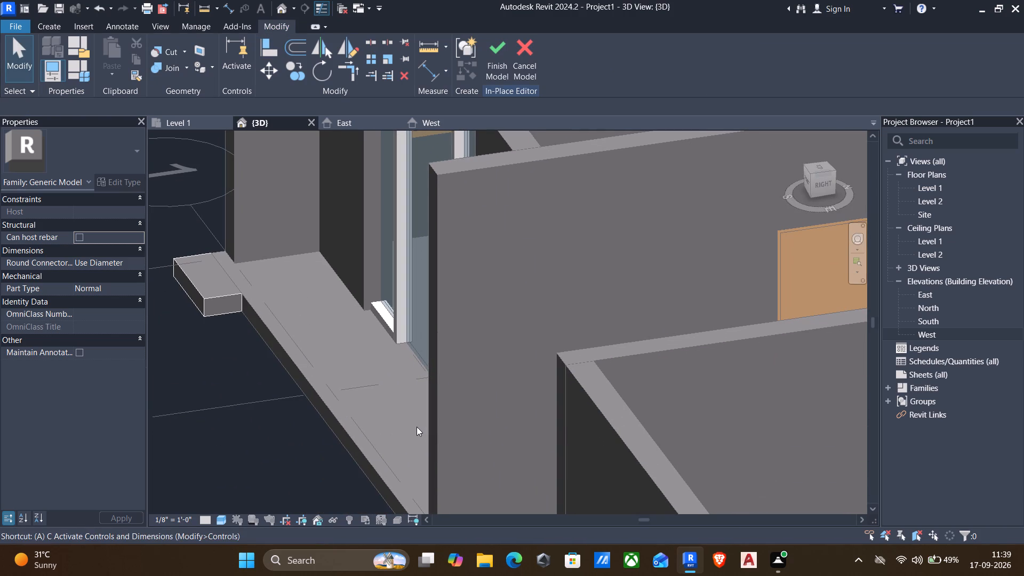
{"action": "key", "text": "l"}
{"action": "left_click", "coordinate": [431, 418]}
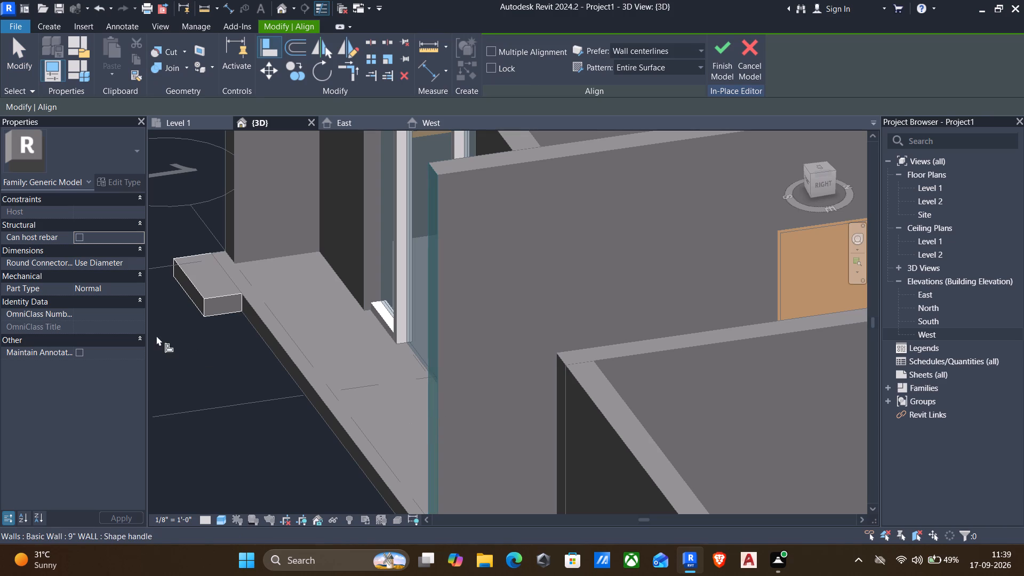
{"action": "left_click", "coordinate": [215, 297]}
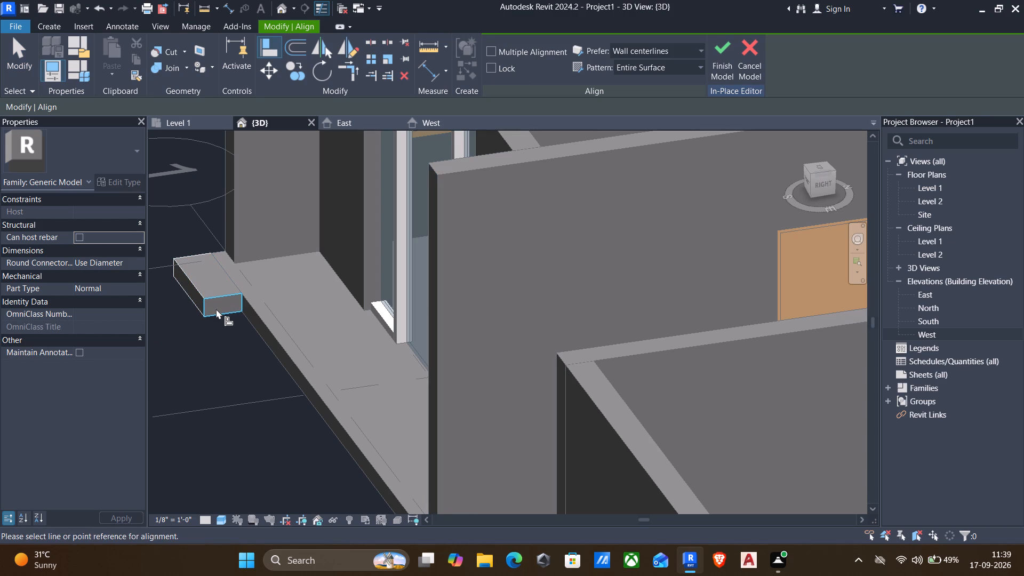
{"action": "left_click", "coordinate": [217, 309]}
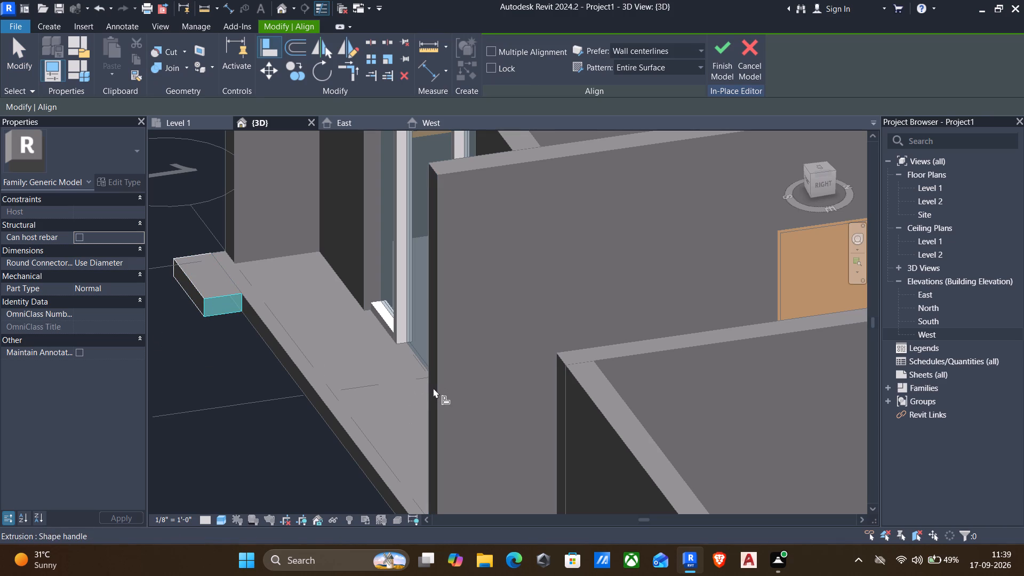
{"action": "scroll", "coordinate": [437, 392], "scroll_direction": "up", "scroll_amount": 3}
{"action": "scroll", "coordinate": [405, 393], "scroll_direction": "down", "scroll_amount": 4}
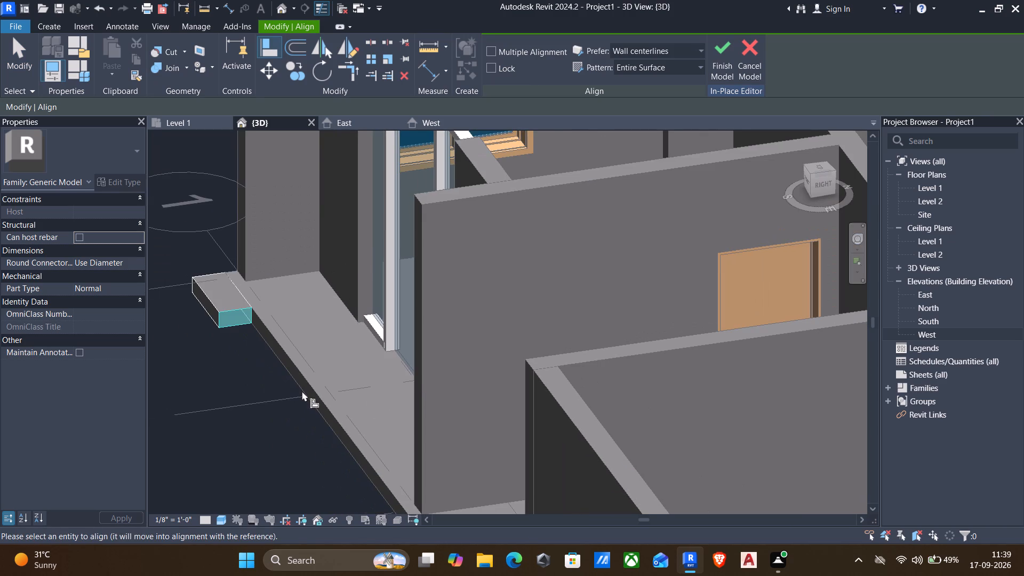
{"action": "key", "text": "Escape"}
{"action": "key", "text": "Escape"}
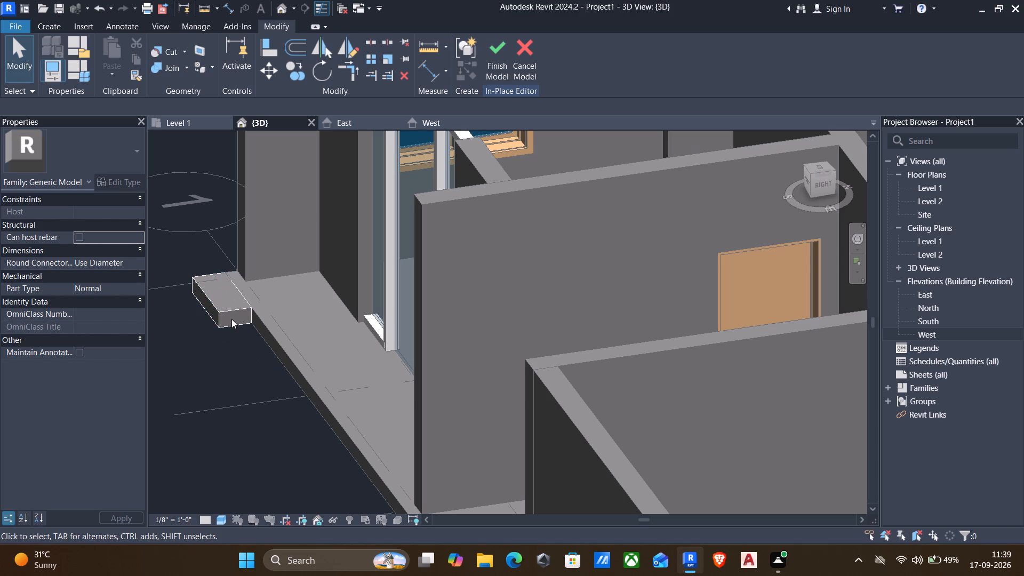
Stretch the block's free end along the slab's front edge until it stops just short of the projecting wall.
{"action": "left_click", "coordinate": [231, 319]}
{"action": "left_click", "coordinate": [236, 318]}
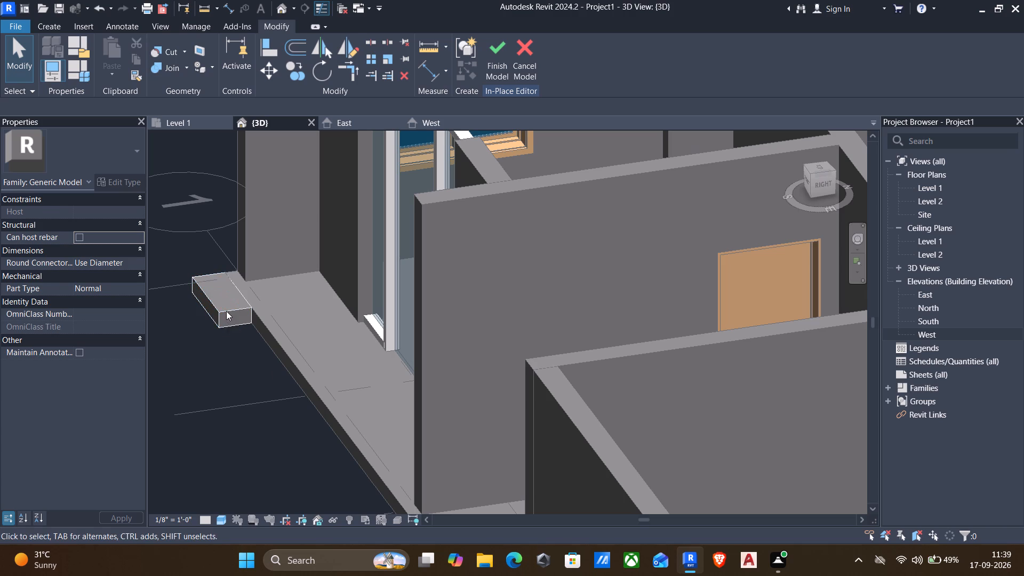
{"action": "left_click", "coordinate": [226, 310]}
{"action": "left_click_drag", "start_coordinate": [238, 317], "coordinate": [316, 468]}
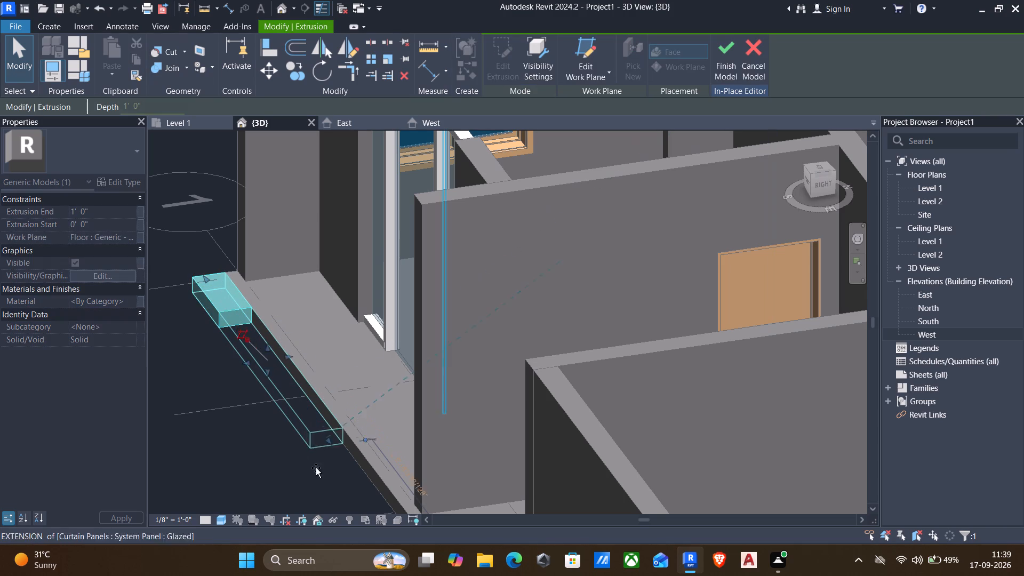
{"action": "left_click_drag", "start_coordinate": [316, 468], "coordinate": [372, 493]}
{"action": "scroll", "coordinate": [266, 462], "scroll_direction": "down", "scroll_amount": 2}
{"action": "middle_click_drag", "start_coordinate": [252, 443], "coordinate": [236, 366]}
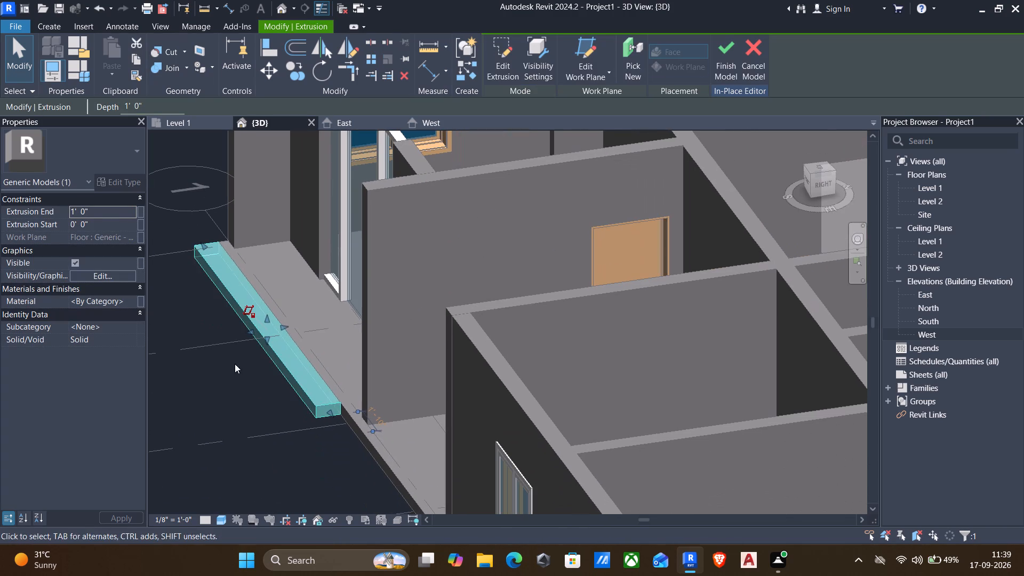
{"action": "key", "text": "Escape"}
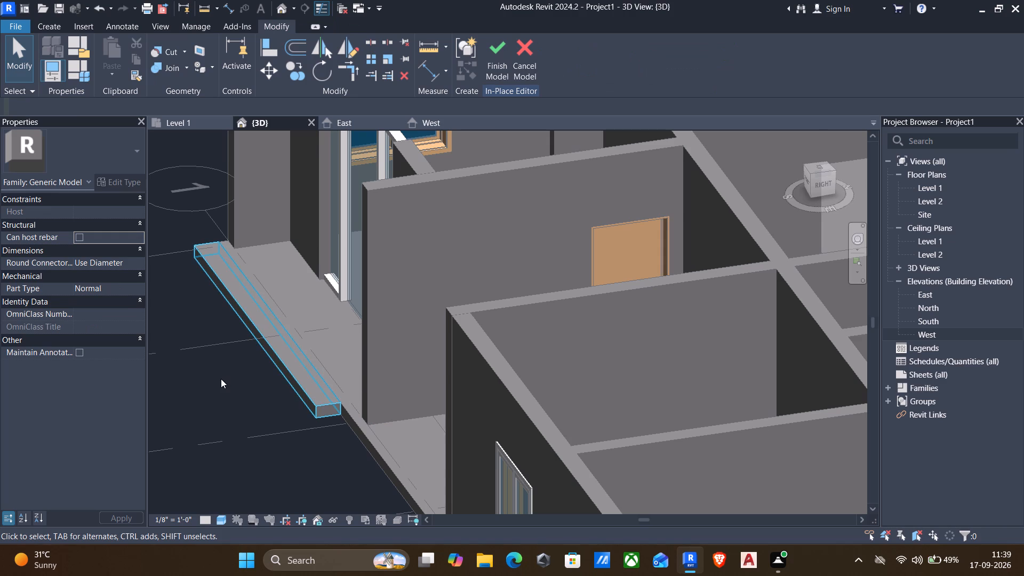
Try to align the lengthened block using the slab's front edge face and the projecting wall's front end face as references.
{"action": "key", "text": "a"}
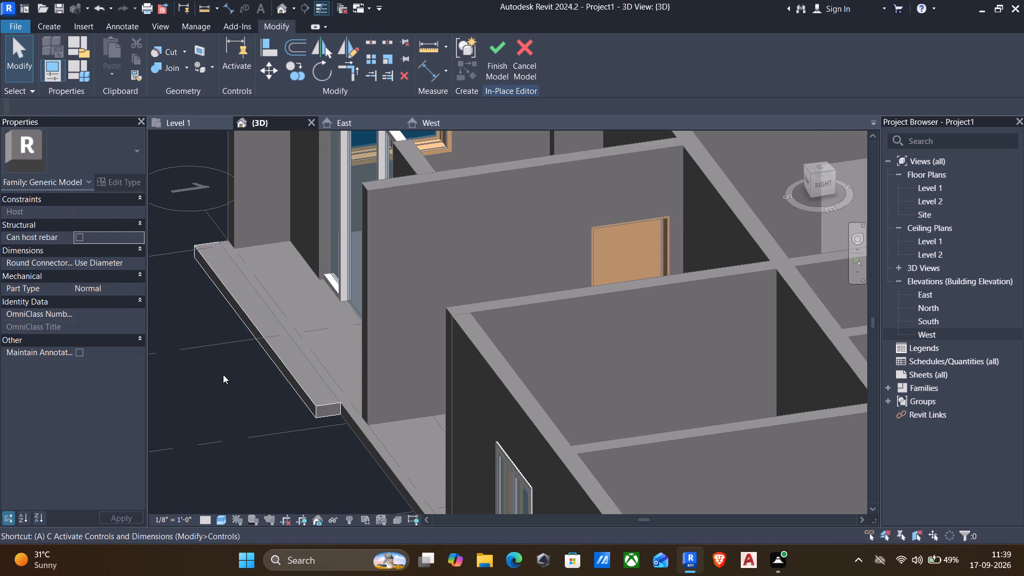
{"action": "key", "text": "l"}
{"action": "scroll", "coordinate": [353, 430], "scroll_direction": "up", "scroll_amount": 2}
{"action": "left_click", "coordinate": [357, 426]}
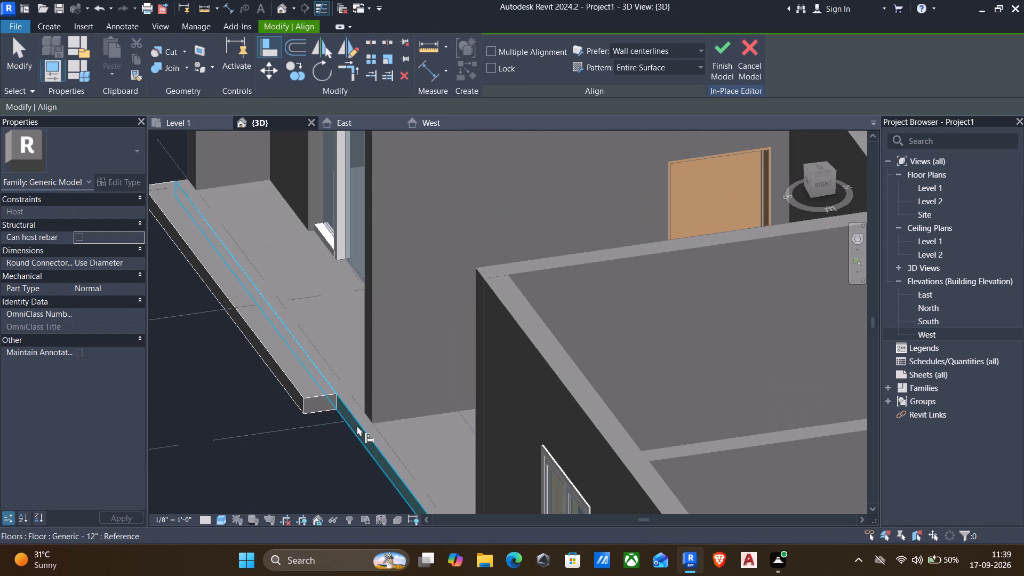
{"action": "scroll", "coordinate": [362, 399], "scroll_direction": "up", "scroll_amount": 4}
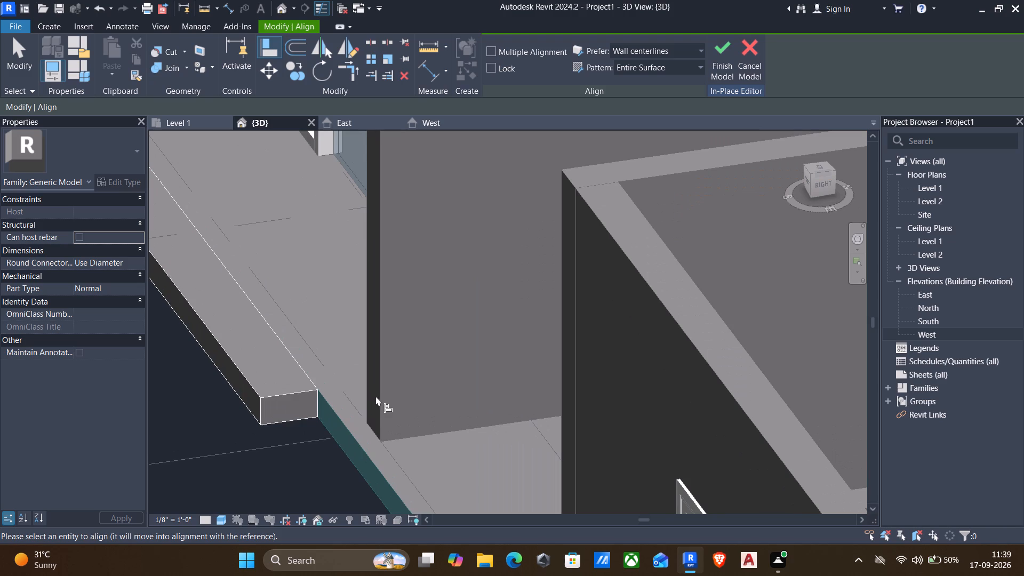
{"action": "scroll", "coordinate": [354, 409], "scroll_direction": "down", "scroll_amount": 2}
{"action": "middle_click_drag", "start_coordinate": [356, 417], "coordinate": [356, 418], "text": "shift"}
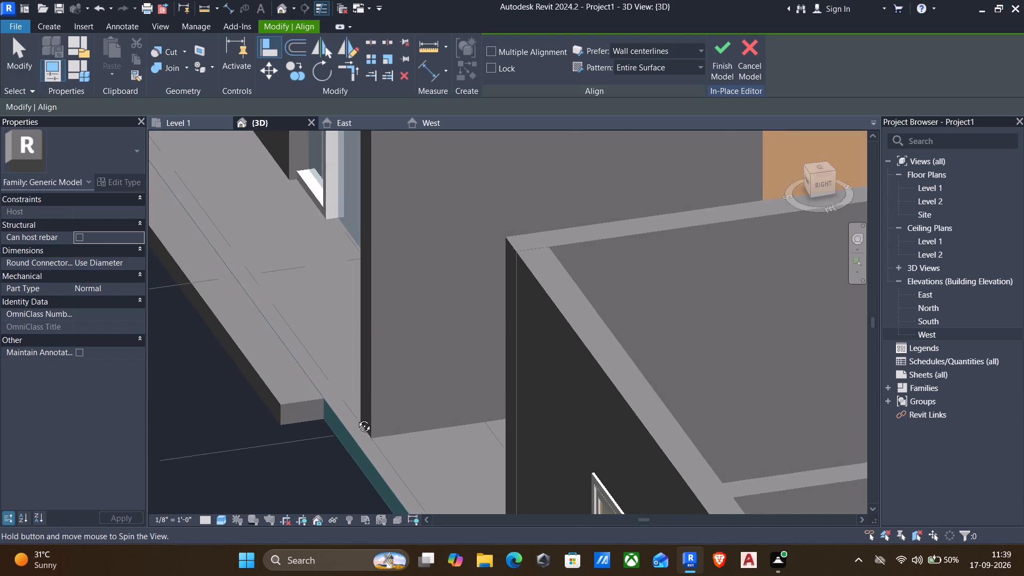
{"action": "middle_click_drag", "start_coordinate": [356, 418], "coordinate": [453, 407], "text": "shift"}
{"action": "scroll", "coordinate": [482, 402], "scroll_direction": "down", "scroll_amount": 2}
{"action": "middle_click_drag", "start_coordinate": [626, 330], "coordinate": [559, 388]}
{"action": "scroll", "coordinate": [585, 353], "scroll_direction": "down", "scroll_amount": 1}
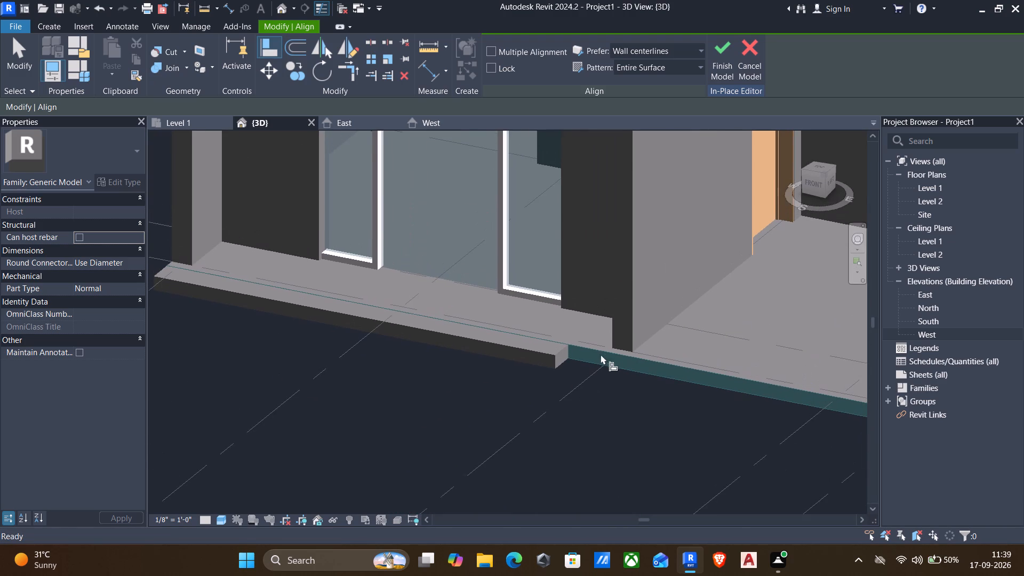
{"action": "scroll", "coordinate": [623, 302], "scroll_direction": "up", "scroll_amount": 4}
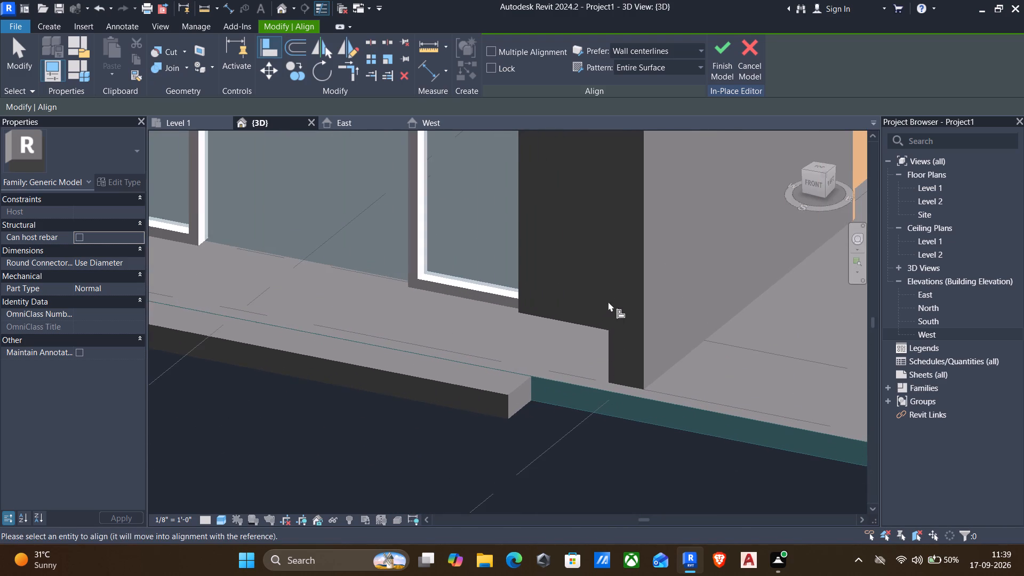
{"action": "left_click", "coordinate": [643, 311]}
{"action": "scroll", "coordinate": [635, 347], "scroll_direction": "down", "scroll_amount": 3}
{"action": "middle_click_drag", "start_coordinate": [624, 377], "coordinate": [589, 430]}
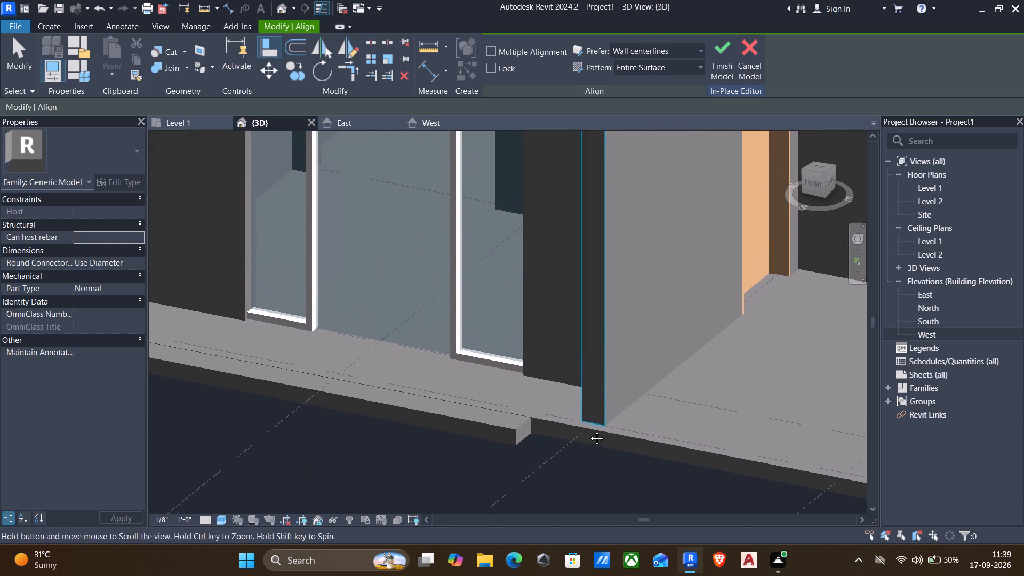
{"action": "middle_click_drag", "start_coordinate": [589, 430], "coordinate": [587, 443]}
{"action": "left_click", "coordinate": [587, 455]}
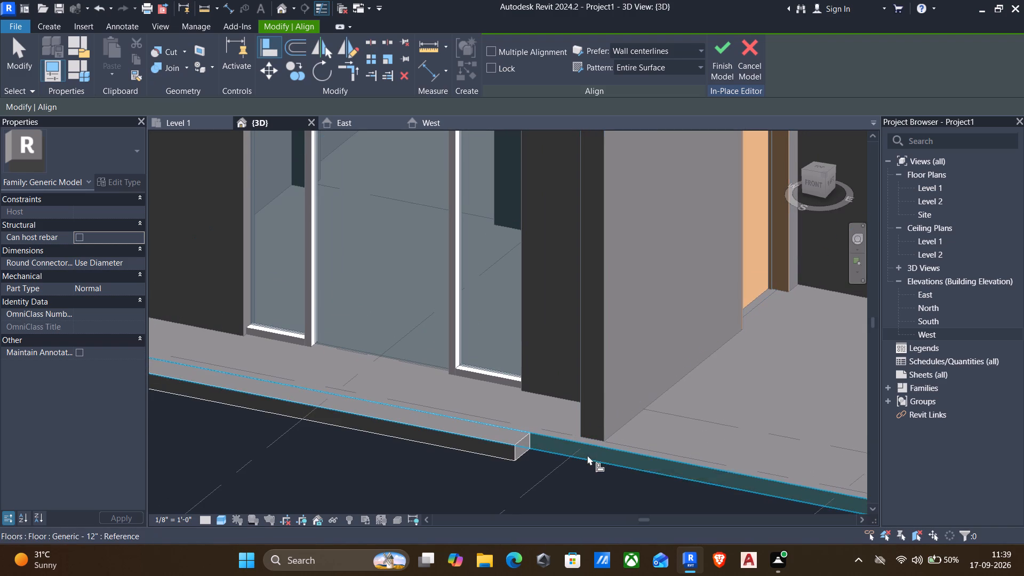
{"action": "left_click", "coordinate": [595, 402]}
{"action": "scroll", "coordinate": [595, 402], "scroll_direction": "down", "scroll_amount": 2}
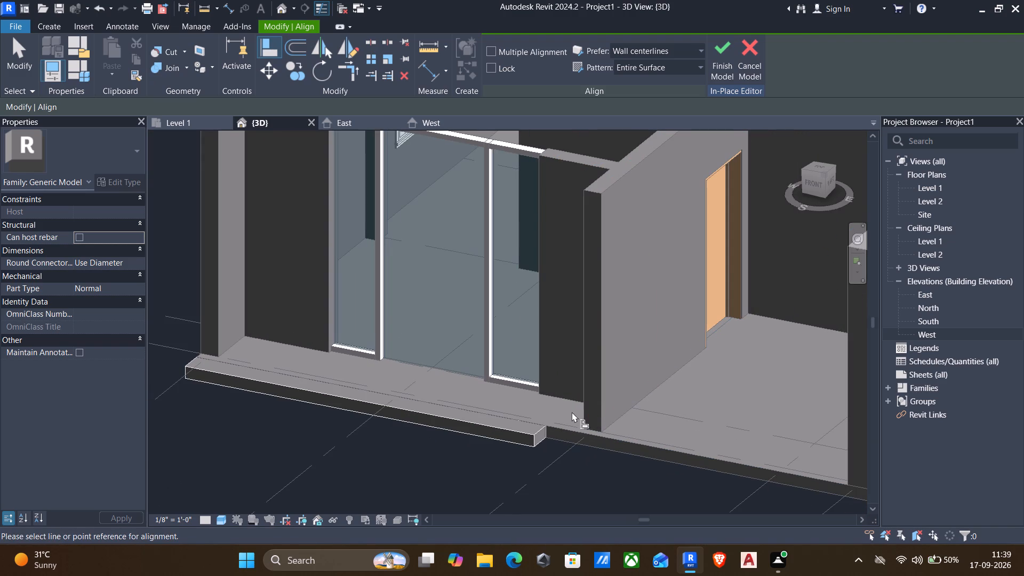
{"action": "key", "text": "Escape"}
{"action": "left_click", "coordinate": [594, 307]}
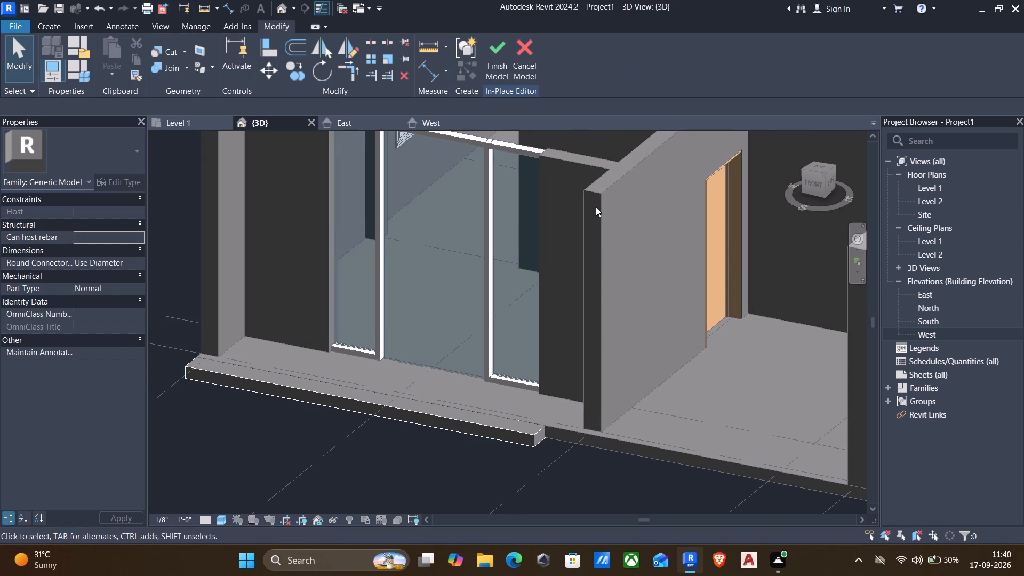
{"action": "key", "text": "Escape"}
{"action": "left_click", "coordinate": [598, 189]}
Align the block's free end face with the projecting wall's long side face on the door side.
{"action": "left_click", "coordinate": [503, 436]}
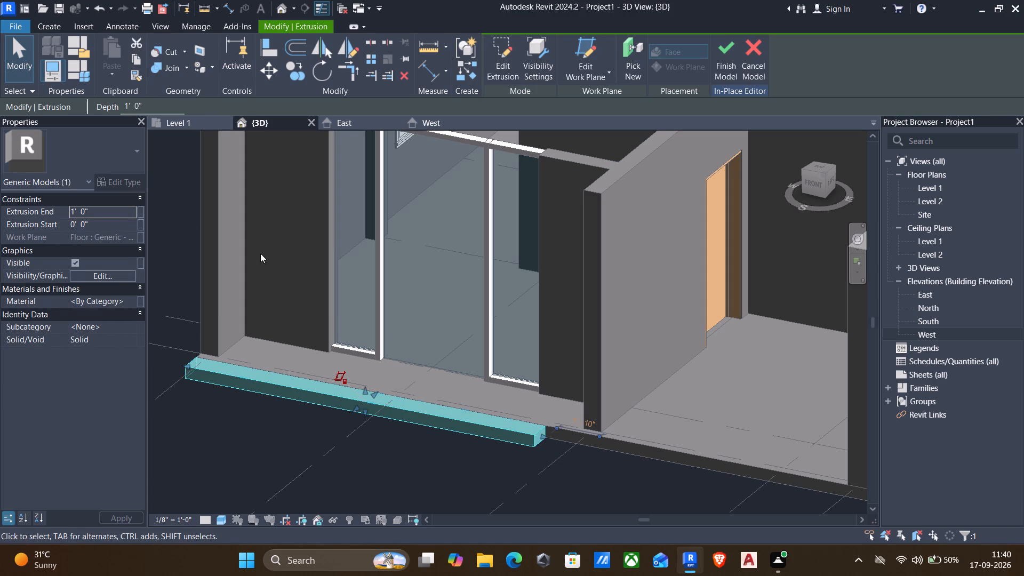
{"action": "type", "text": "AL"}
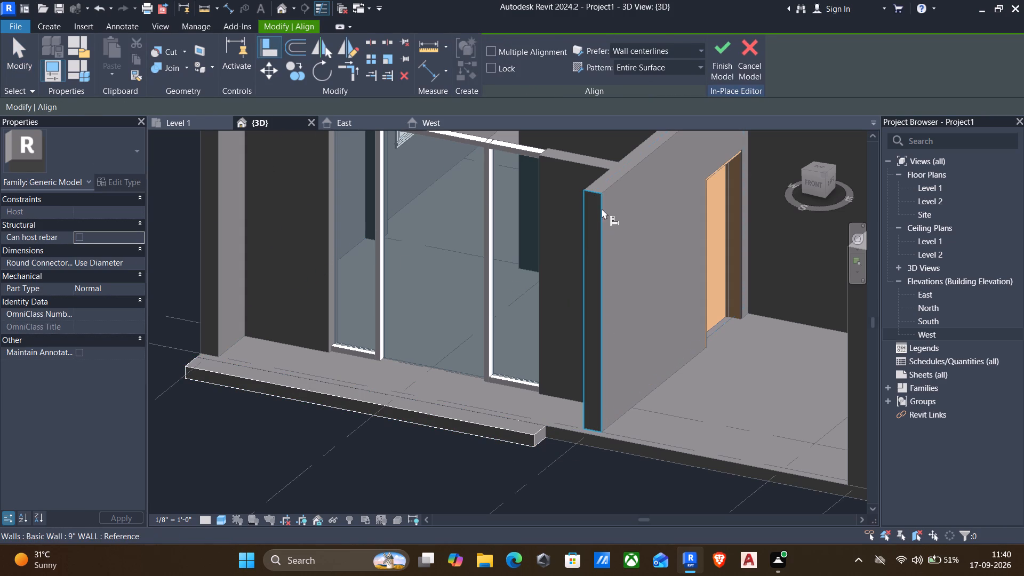
{"action": "scroll", "coordinate": [606, 193], "scroll_direction": "up", "scroll_amount": 2}
{"action": "left_click", "coordinate": [607, 188]}
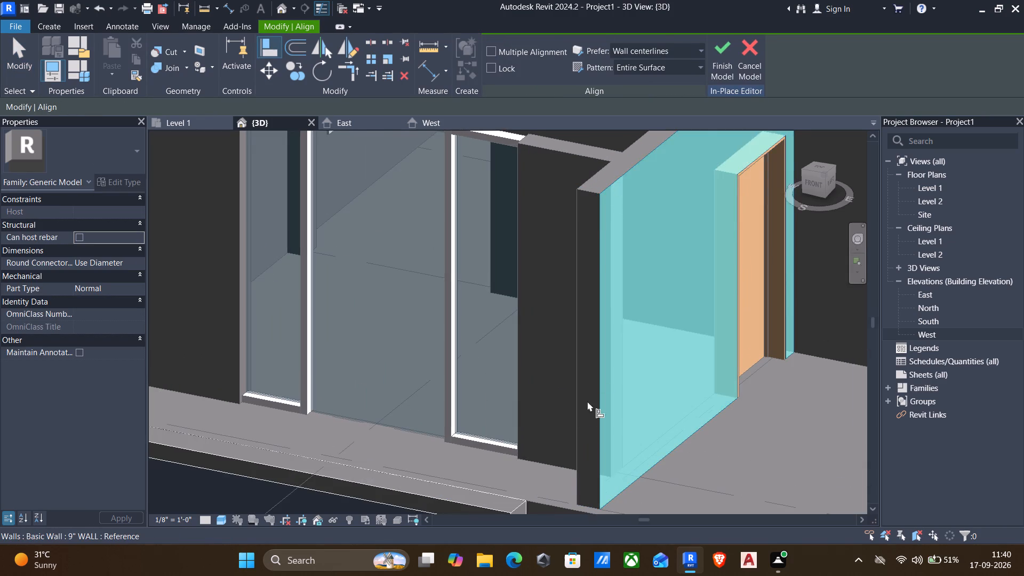
{"action": "scroll", "coordinate": [580, 434], "scroll_direction": "down", "scroll_amount": 3}
{"action": "left_click", "coordinate": [533, 486]}
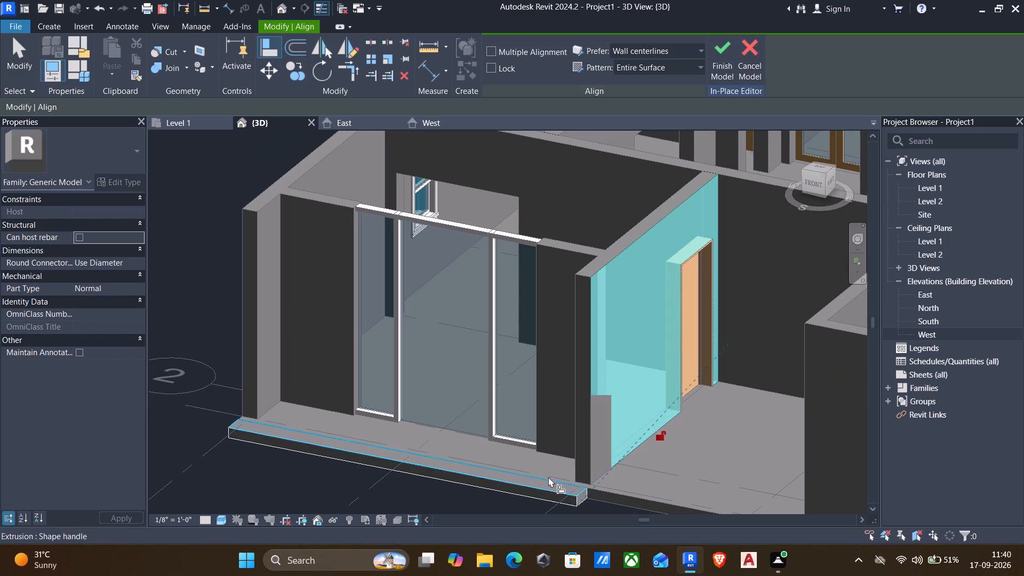
{"action": "scroll", "coordinate": [556, 462], "scroll_direction": "down", "scroll_amount": 2}
{"action": "key", "text": "Escape"}
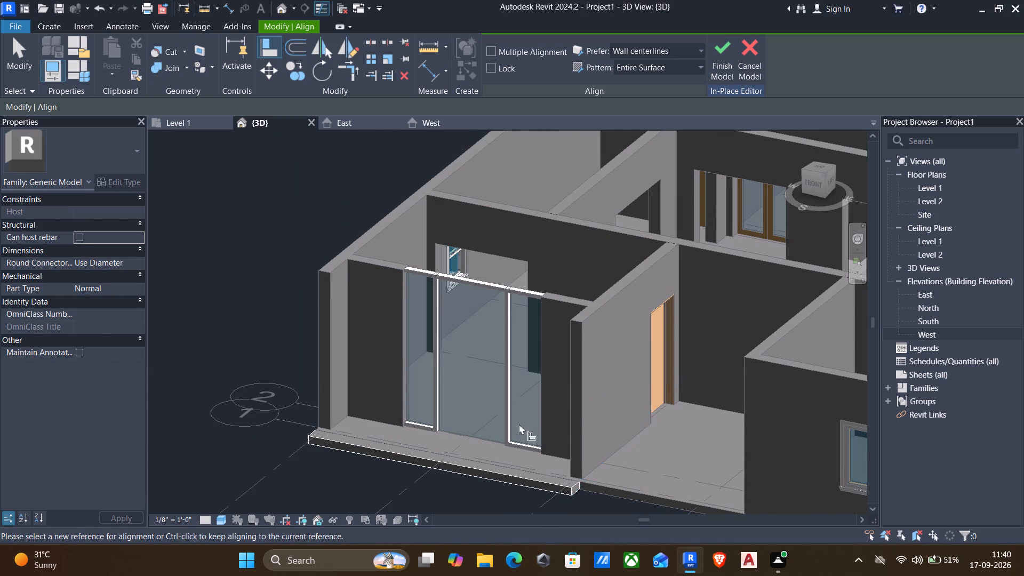
{"action": "scroll", "coordinate": [457, 421], "scroll_direction": "down", "scroll_amount": 1}
{"action": "key", "text": "Escape"}
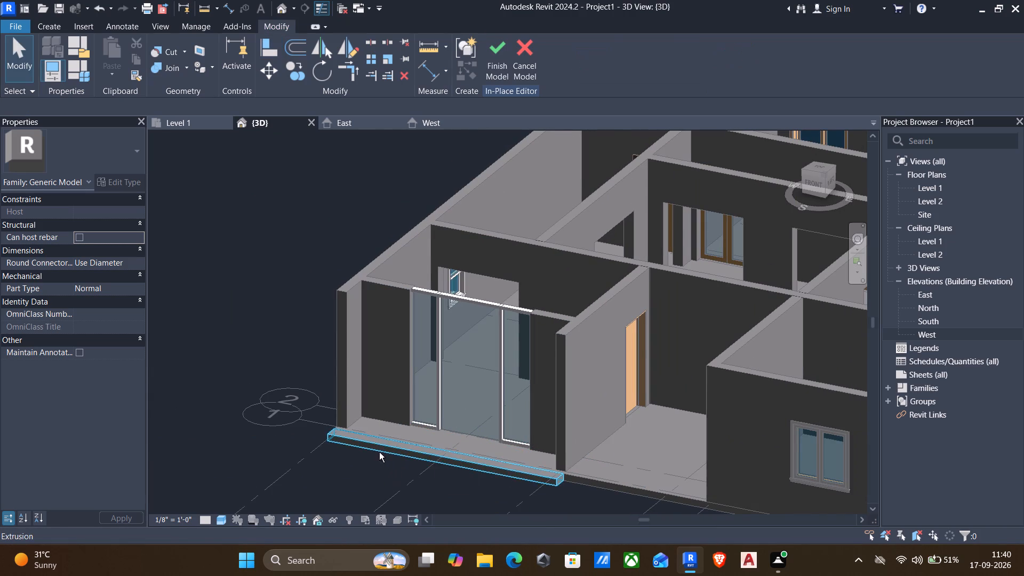
Lower the step block's top face below the slab's top surface and pull its bottom face farther down.
{"action": "middle_click_drag", "start_coordinate": [371, 453], "coordinate": [541, 400], "text": "shift"}
{"action": "scroll", "coordinate": [371, 453], "scroll_direction": "down", "scroll_amount": 1, "text": "shift"}
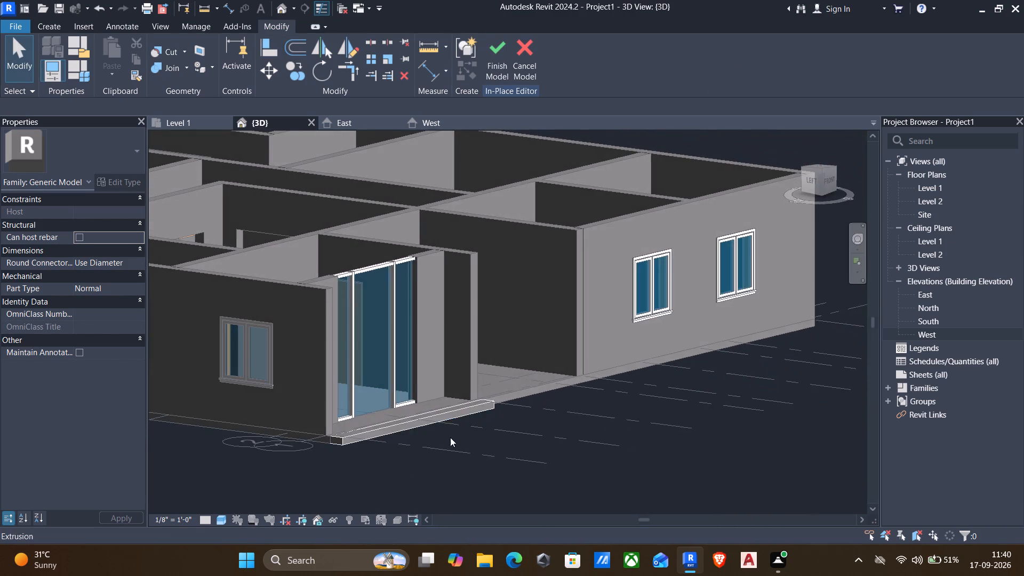
{"action": "scroll", "coordinate": [417, 436], "scroll_direction": "up", "scroll_amount": 7}
{"action": "left_click", "coordinate": [285, 441]}
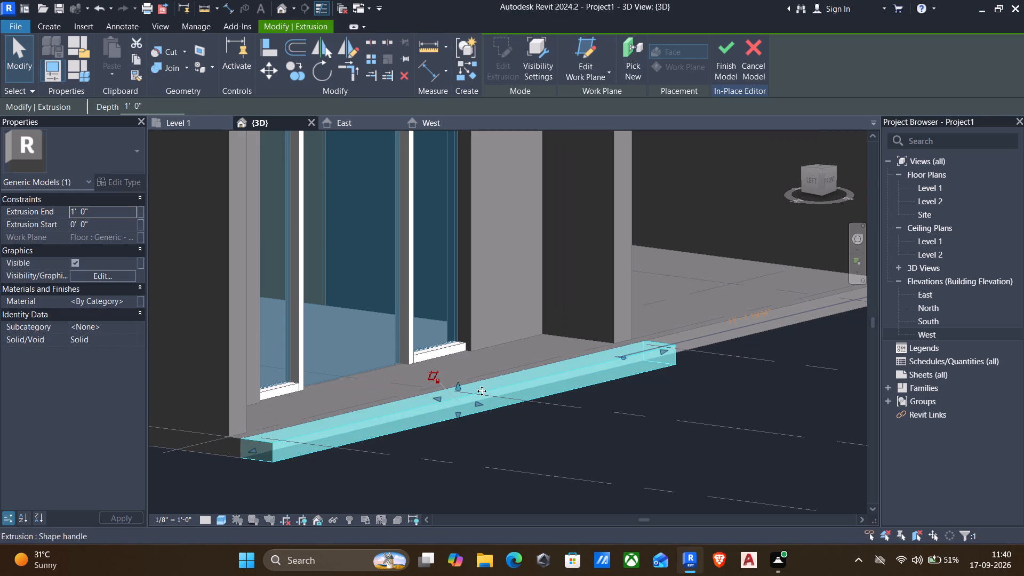
{"action": "left_click_drag", "start_coordinate": [457, 388], "coordinate": [456, 389]}
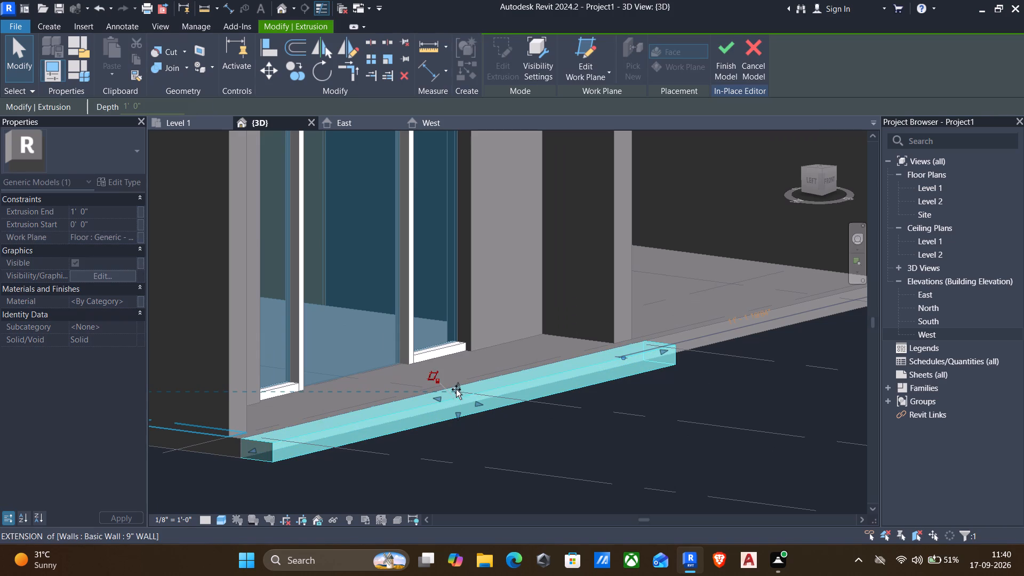
{"action": "left_click_drag", "start_coordinate": [456, 389], "coordinate": [454, 405]}
{"action": "scroll", "coordinate": [477, 413], "scroll_direction": "up", "scroll_amount": 3}
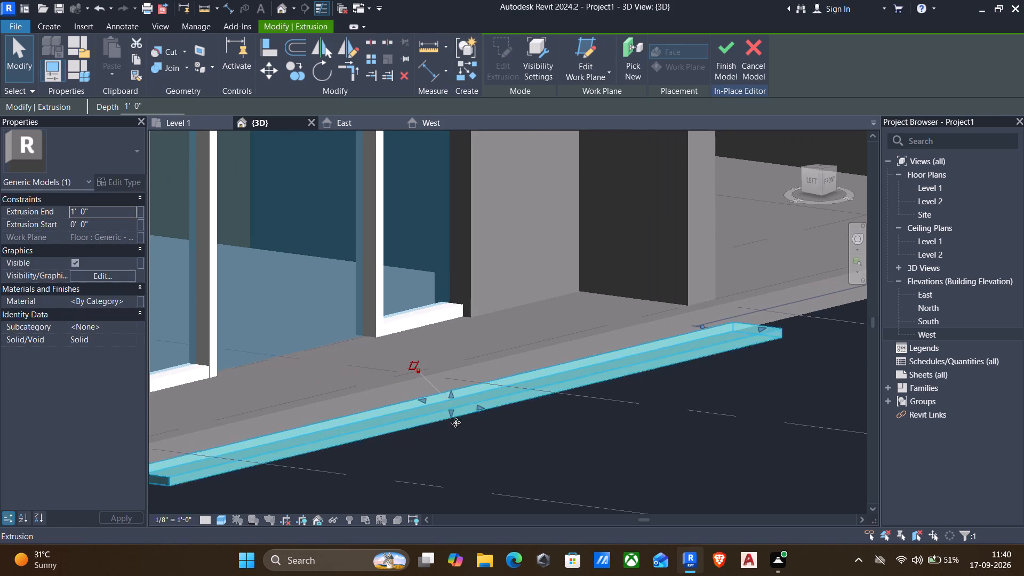
{"action": "left_click_drag", "start_coordinate": [452, 412], "coordinate": [445, 433]}
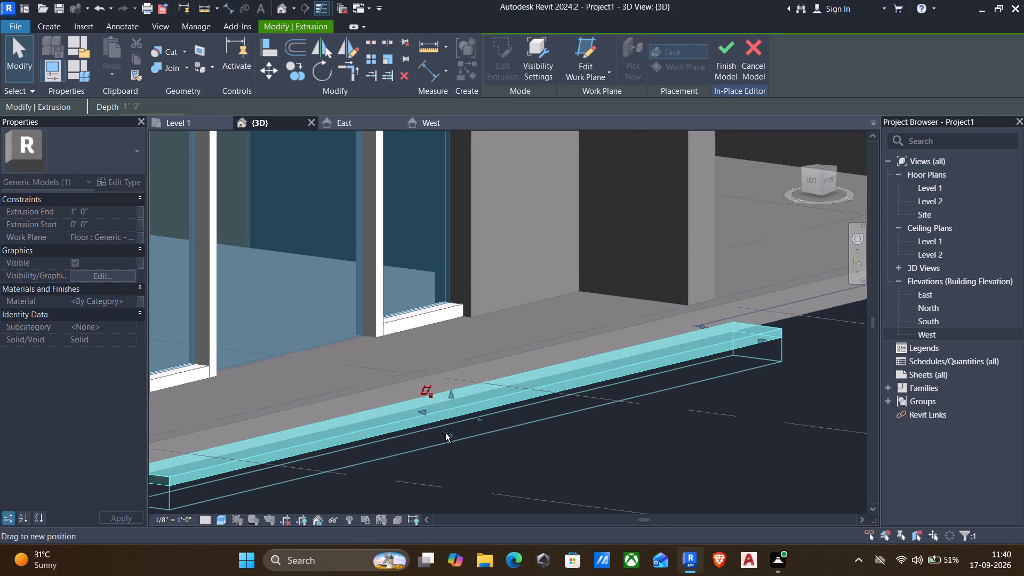
{"action": "left_click_drag", "start_coordinate": [445, 433], "coordinate": [445, 435]}
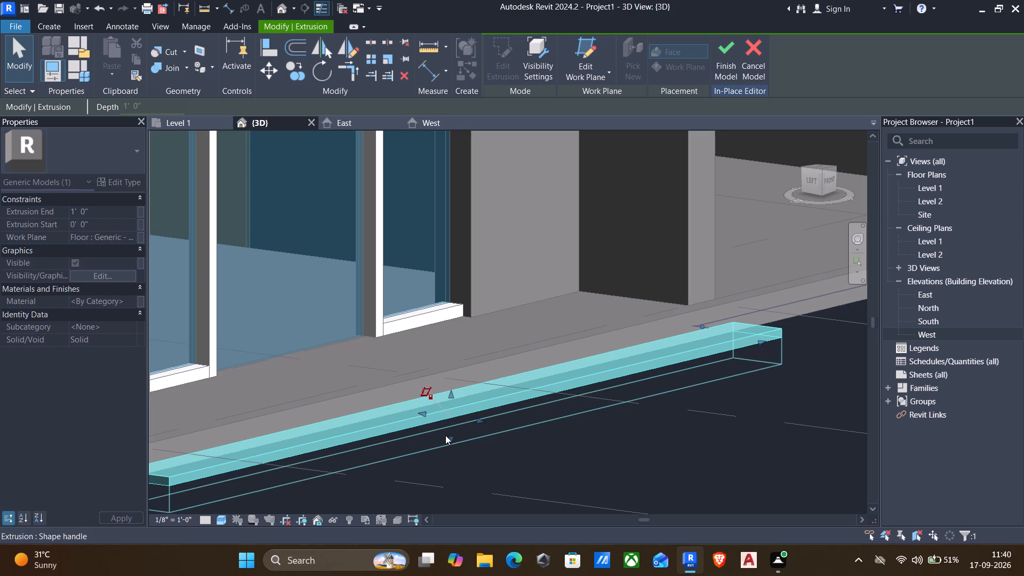
{"action": "key", "text": "Escape"}
Examine how the lowered block sits against the slab's front edge, viewed from its end and from the front.
{"action": "scroll", "coordinate": [445, 435], "scroll_direction": "down", "scroll_amount": 3}
{"action": "middle_click_drag", "start_coordinate": [455, 431], "coordinate": [534, 381]}
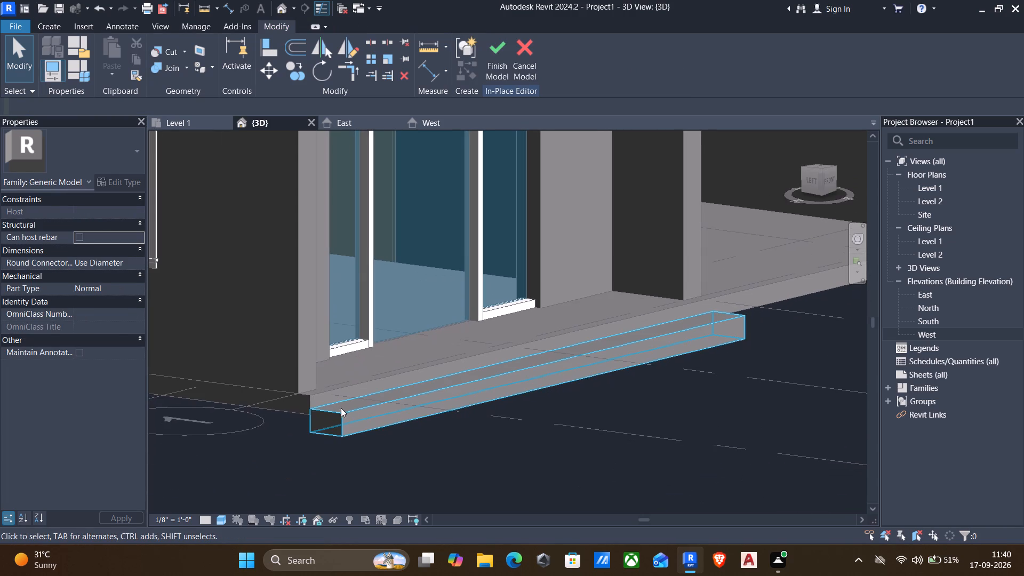
{"action": "scroll", "coordinate": [384, 415], "scroll_direction": "up", "scroll_amount": 1}
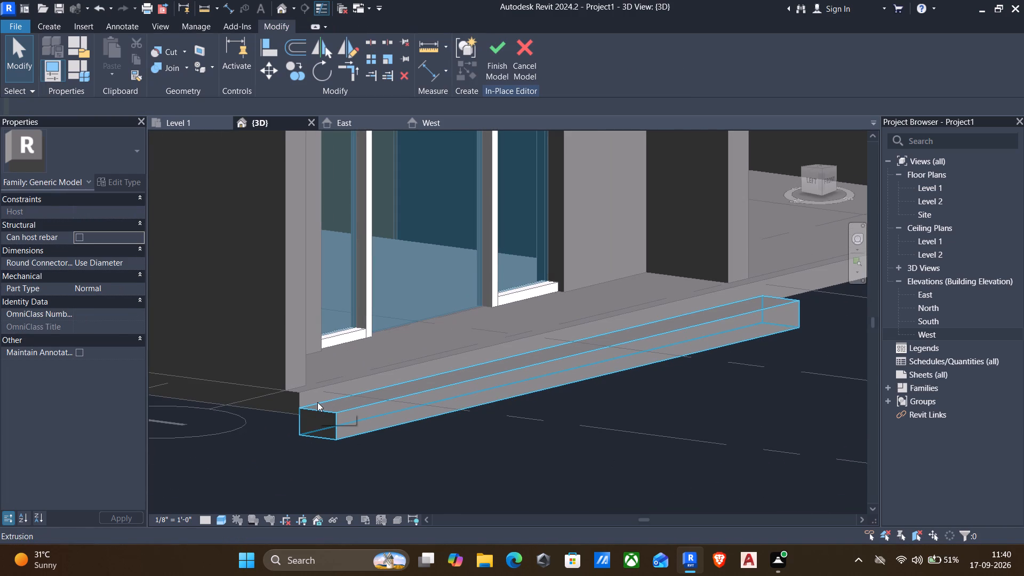
{"action": "scroll", "coordinate": [317, 401], "scroll_direction": "down", "scroll_amount": 2}
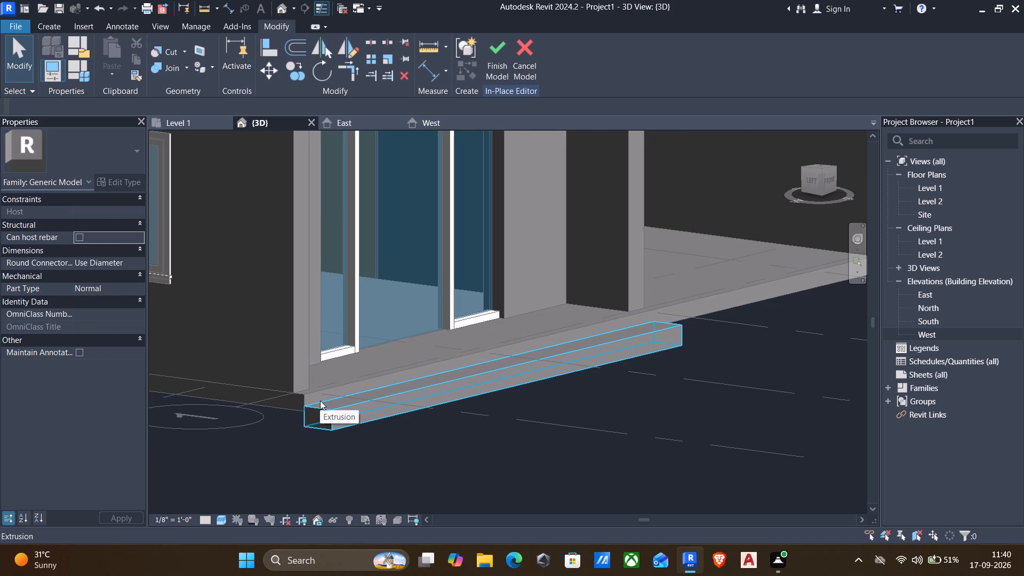
{"action": "middle_click_drag", "start_coordinate": [316, 404], "coordinate": [391, 299], "text": "shift"}
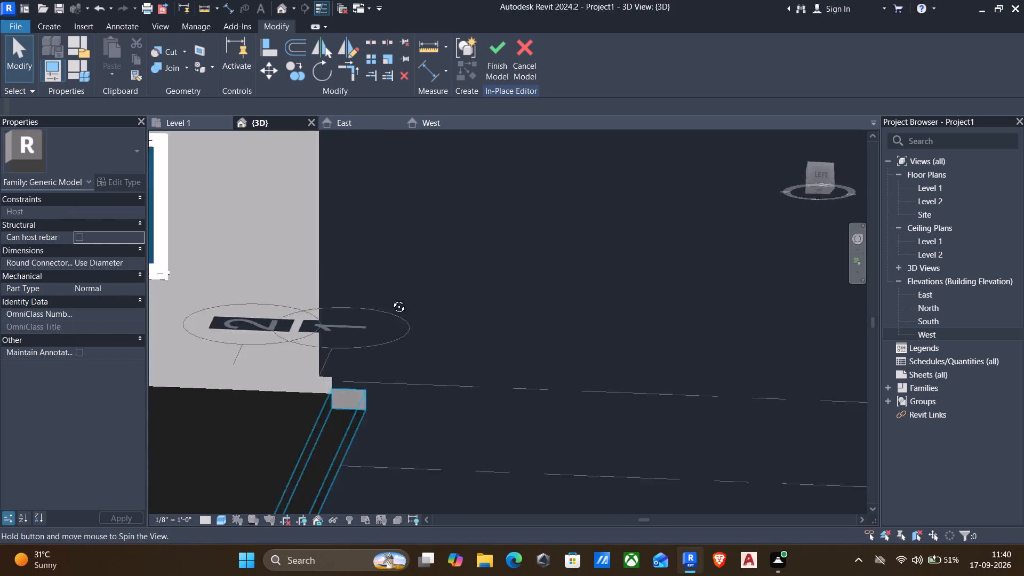
{"action": "middle_click_drag", "start_coordinate": [391, 299], "coordinate": [301, 435], "text": "shift"}
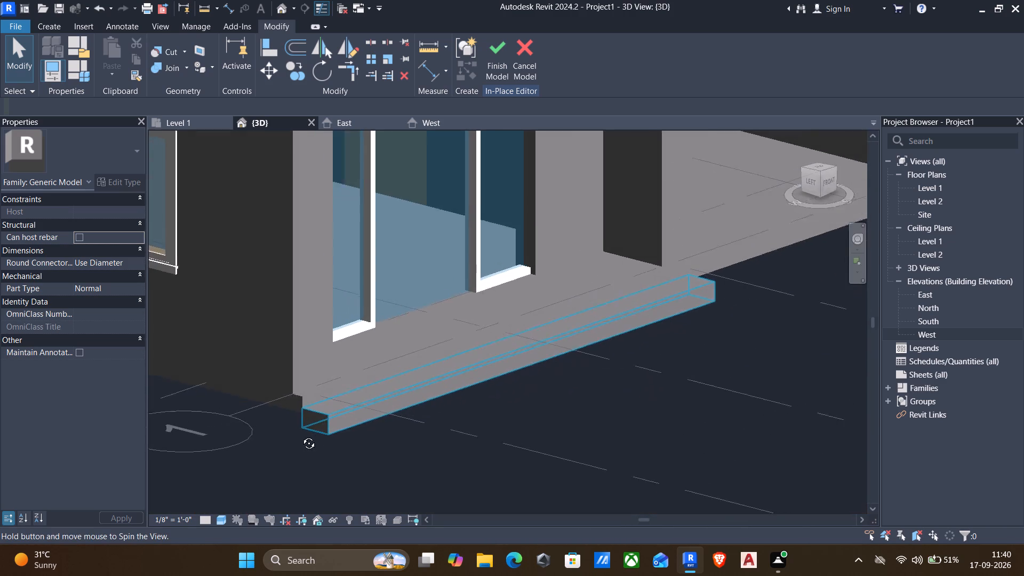
{"action": "middle_click_drag", "start_coordinate": [301, 435], "coordinate": [387, 344], "text": "shift"}
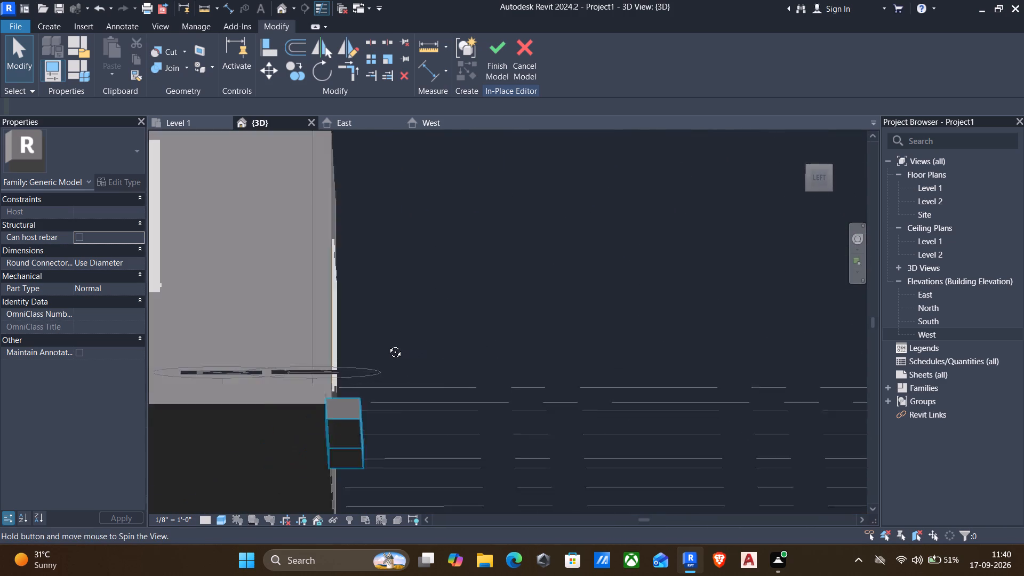
{"action": "middle_click_drag", "start_coordinate": [387, 344], "coordinate": [373, 349], "text": "shift"}
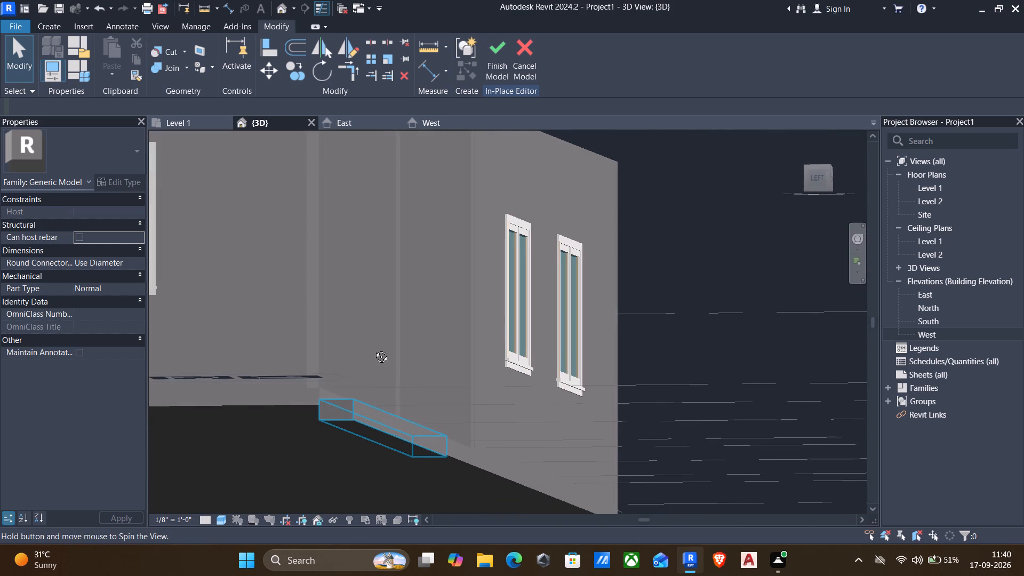
{"action": "middle_click_drag", "start_coordinate": [373, 349], "coordinate": [378, 377], "text": "shift"}
{"action": "scroll", "coordinate": [375, 398], "scroll_direction": "down", "scroll_amount": 1}
{"action": "scroll", "coordinate": [377, 397], "scroll_direction": "up", "scroll_amount": 4}
{"action": "scroll", "coordinate": [457, 424], "scroll_direction": "down", "scroll_amount": 2}
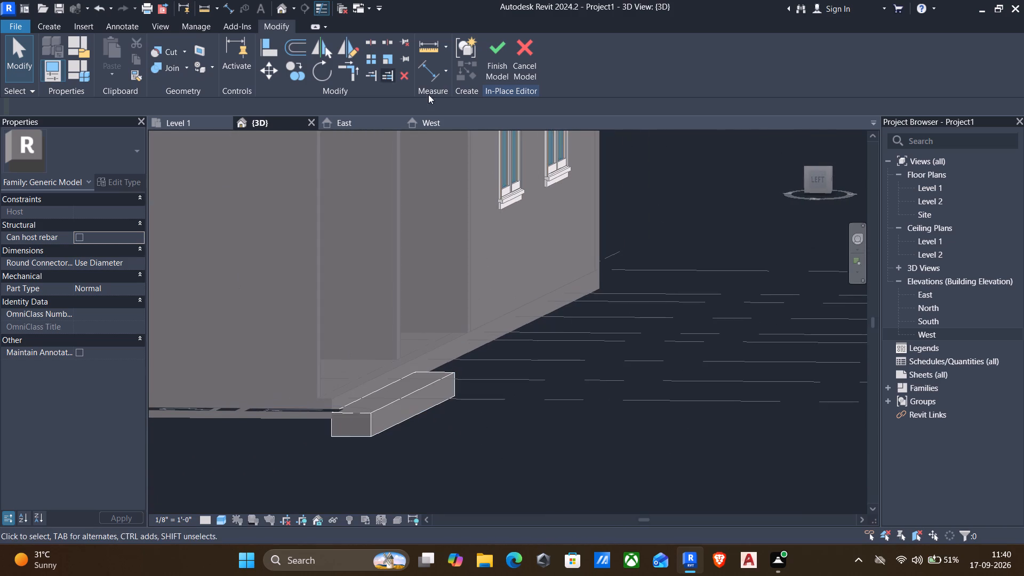
In the South elevation, set the vertical distance between the Level 1 line and the block's bottom edge to 6".
{"action": "double_click", "coordinate": [927, 317]}
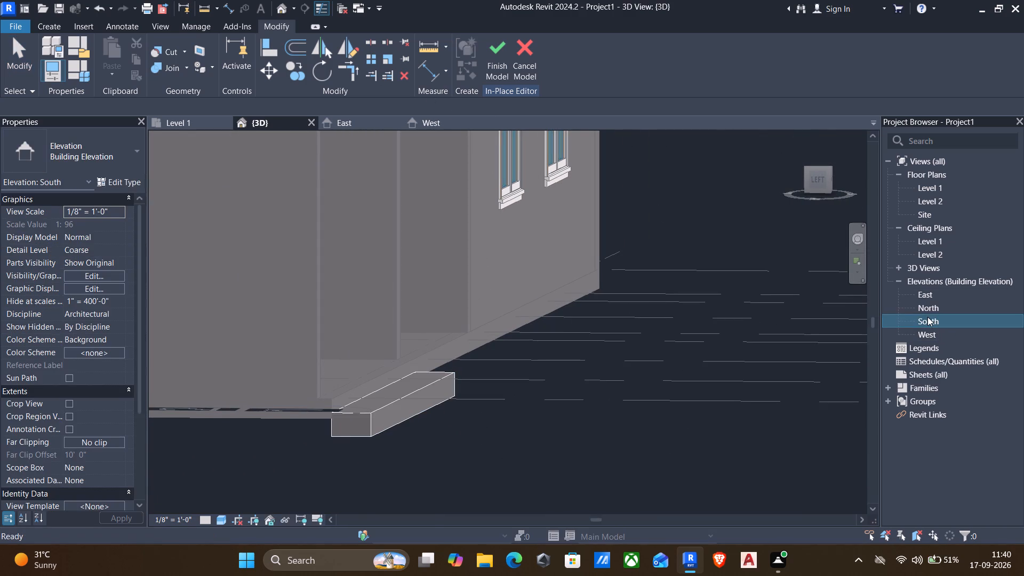
{"action": "scroll", "coordinate": [342, 379], "scroll_direction": "up", "scroll_amount": 10}
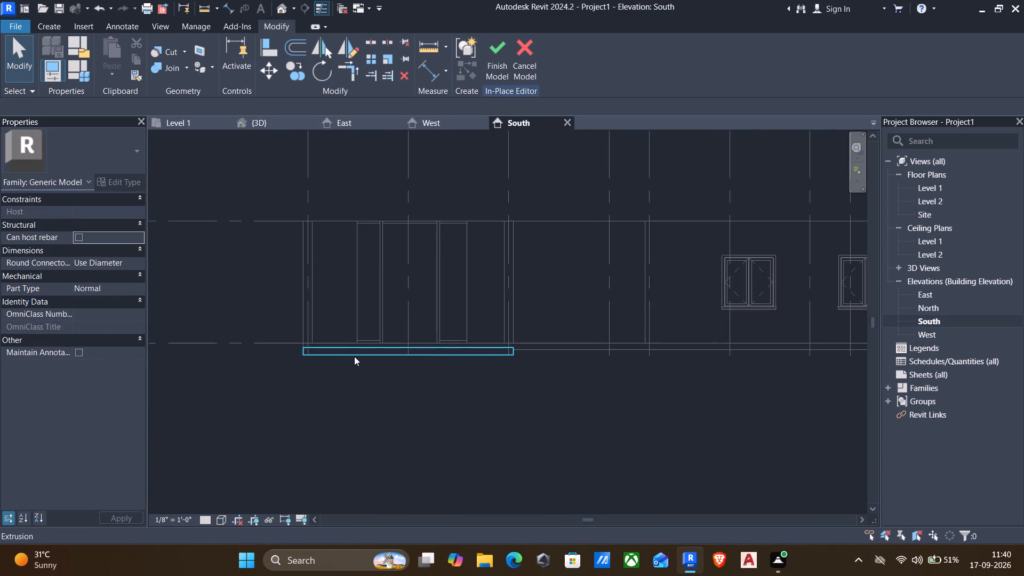
{"action": "scroll", "coordinate": [354, 356], "scroll_direction": "up", "scroll_amount": 2}
{"action": "left_click", "coordinate": [312, 346]}
{"action": "scroll", "coordinate": [440, 364], "scroll_direction": "up", "scroll_amount": 5}
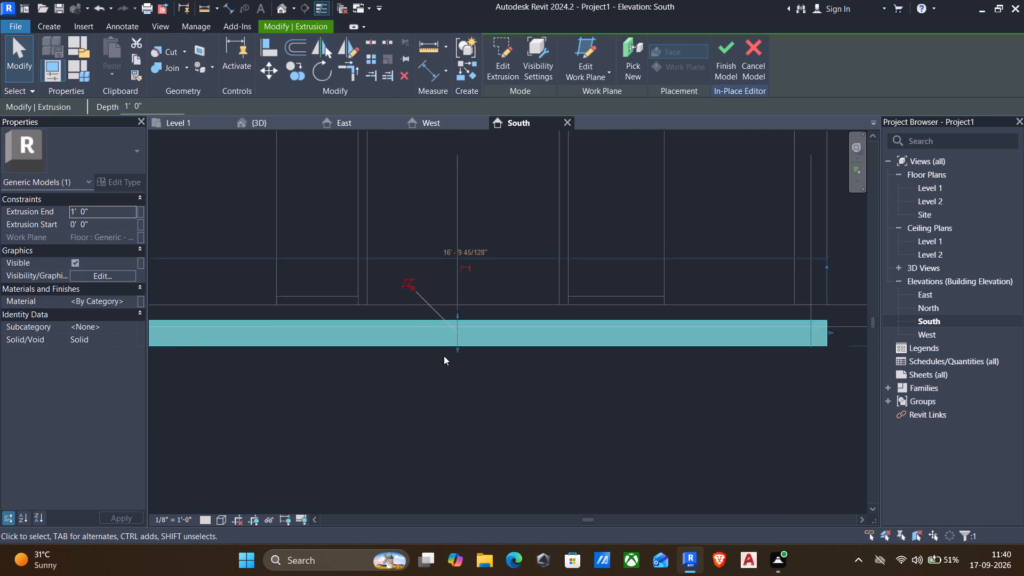
{"action": "scroll", "coordinate": [444, 356], "scroll_direction": "up", "scroll_amount": 1}
{"action": "scroll", "coordinate": [460, 373], "scroll_direction": "down", "scroll_amount": 4}
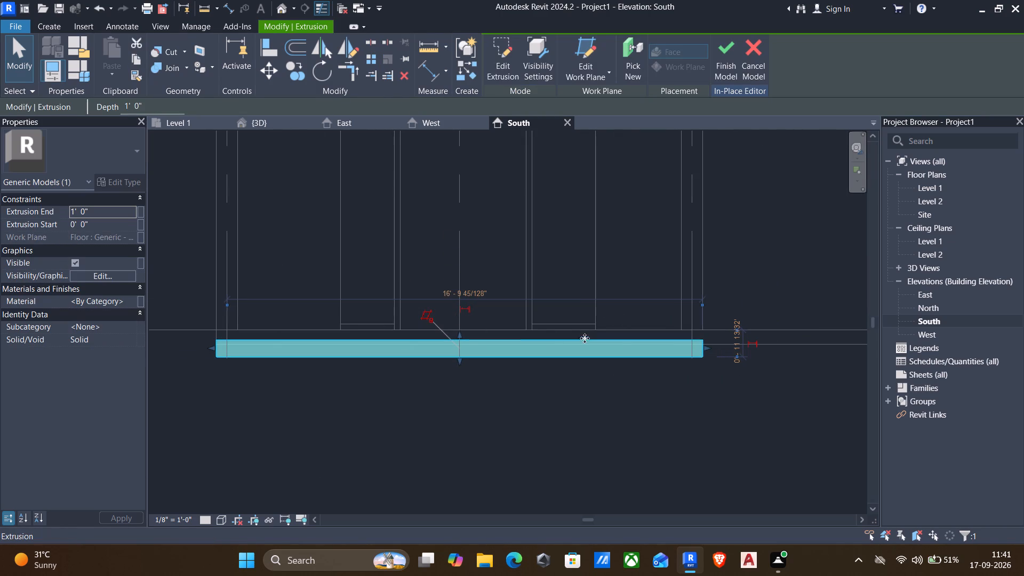
{"action": "scroll", "coordinate": [451, 342], "scroll_direction": "up", "scroll_amount": 3}
{"action": "scroll", "coordinate": [586, 342], "scroll_direction": "down", "scroll_amount": 2}
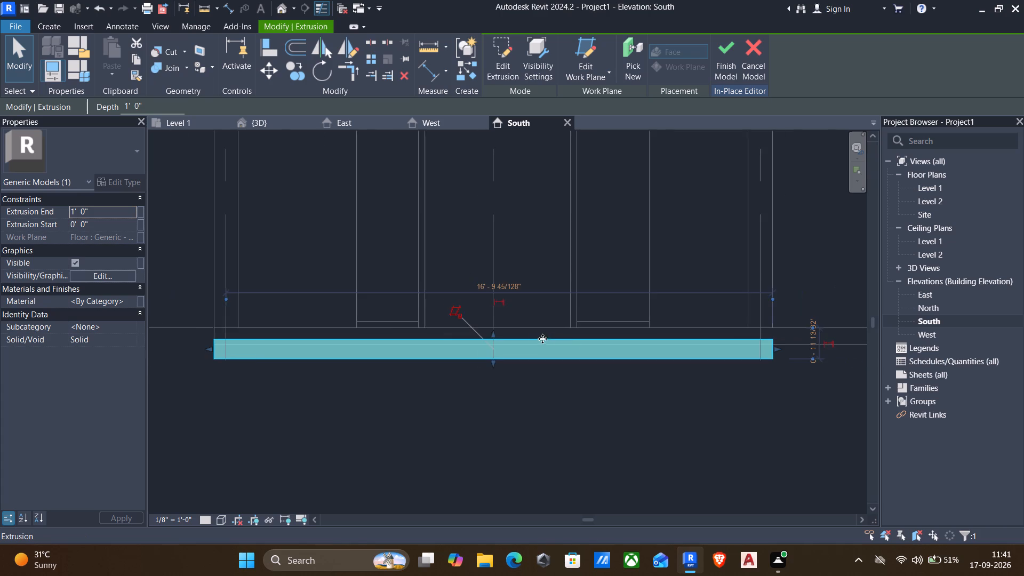
{"action": "scroll", "coordinate": [548, 342], "scroll_direction": "down", "scroll_amount": 3}
{"action": "left_click", "coordinate": [717, 342]}
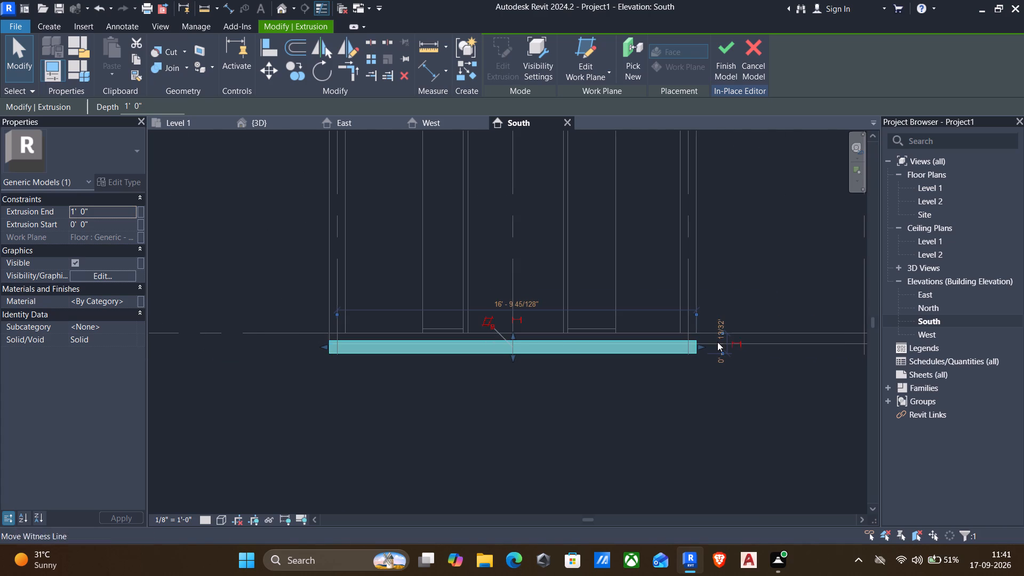
{"action": "left_click", "coordinate": [729, 323]}
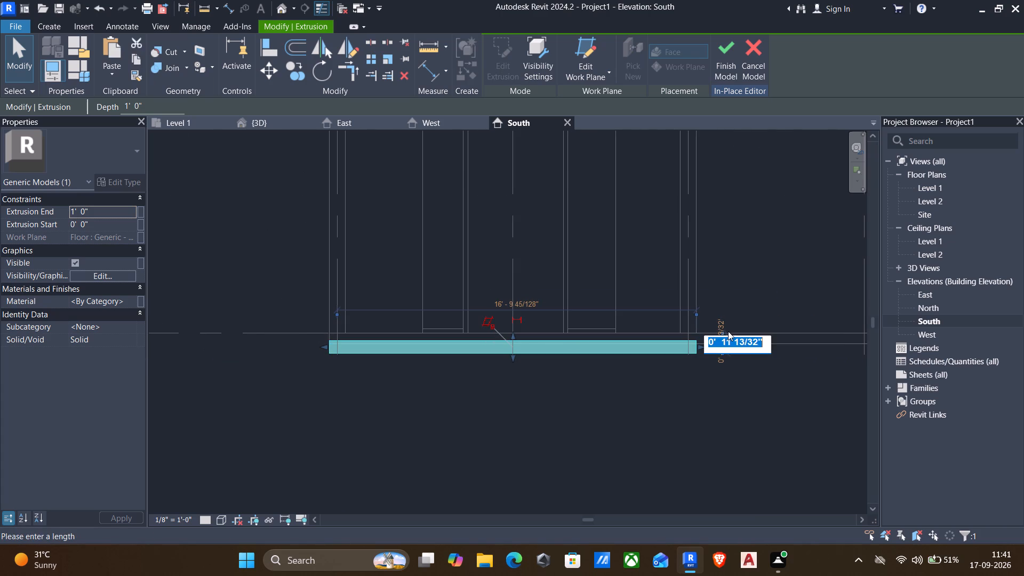
{"action": "type", "text": "6\""}
{"action": "key", "text": "Return"}
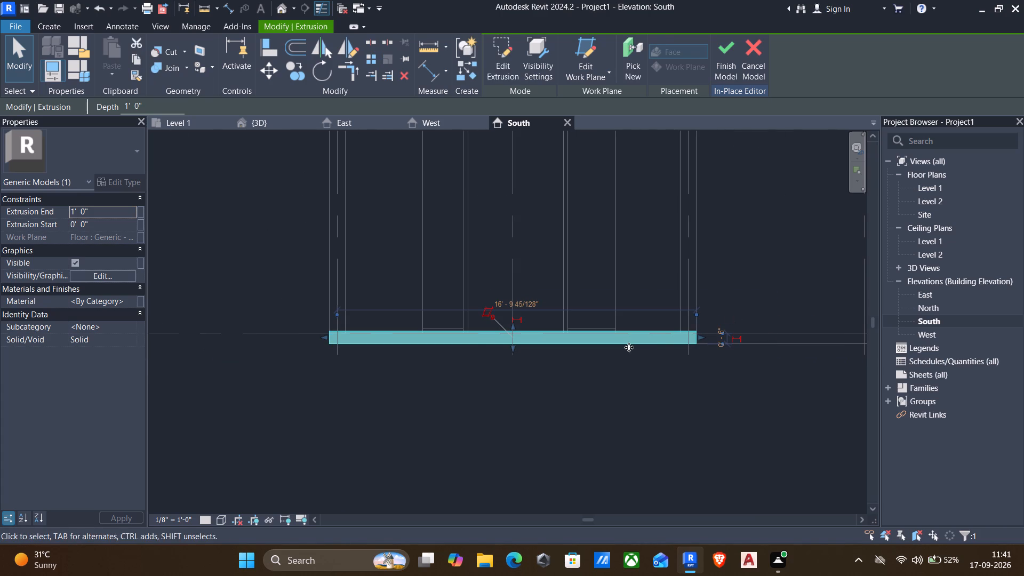
{"action": "key", "text": "Escape"}
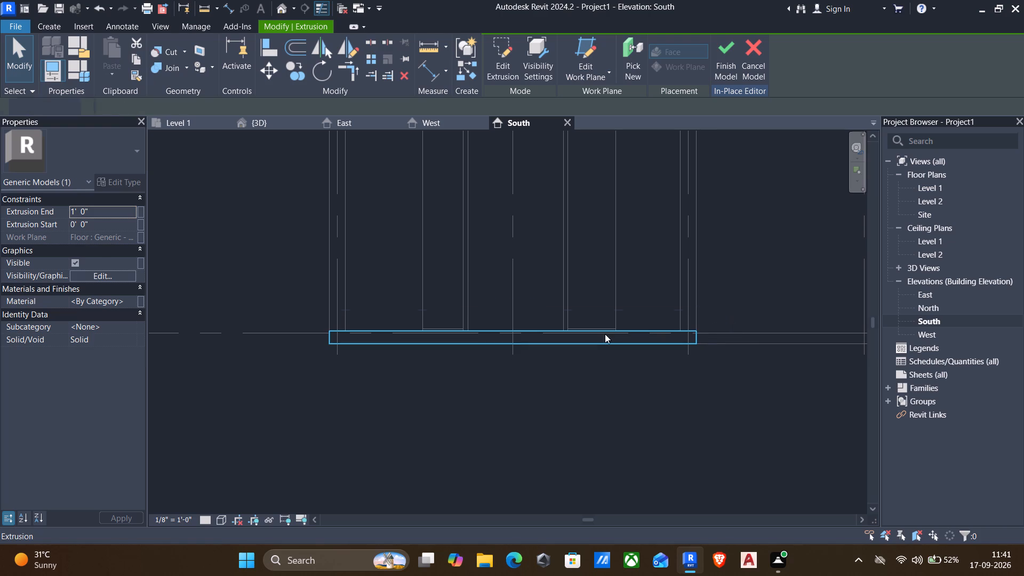
In the 3D view, set the step block's Extrusion End to 8".
{"action": "left_click", "coordinate": [281, 126]}
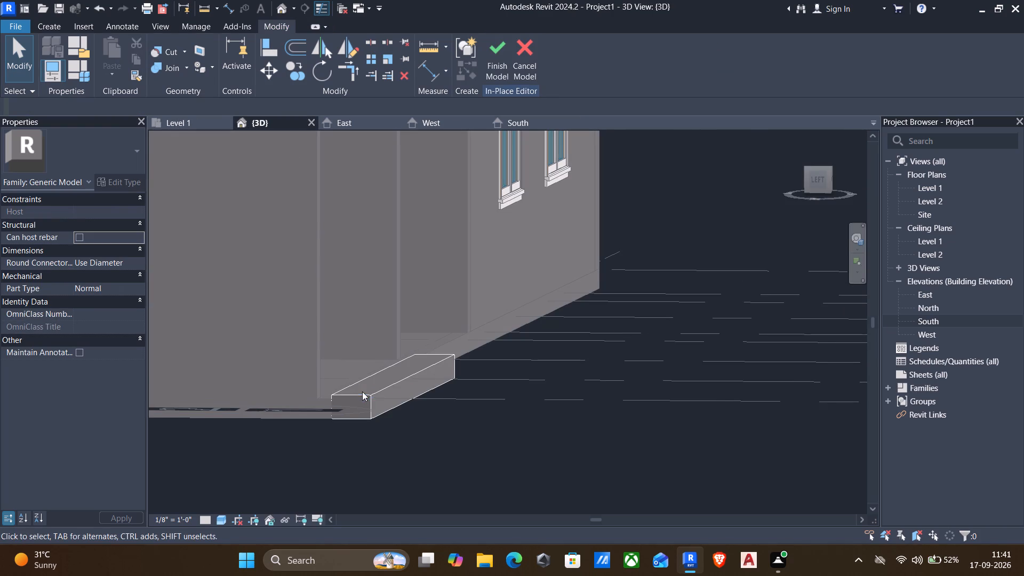
{"action": "scroll", "coordinate": [362, 391], "scroll_direction": "down", "scroll_amount": 1}
{"action": "middle_click_drag", "start_coordinate": [496, 399], "coordinate": [381, 432], "text": "shift"}
{"action": "middle_click", "coordinate": [380, 437], "text": "shift"}
{"action": "middle_click_drag", "start_coordinate": [380, 440], "coordinate": [502, 470], "text": "shift"}
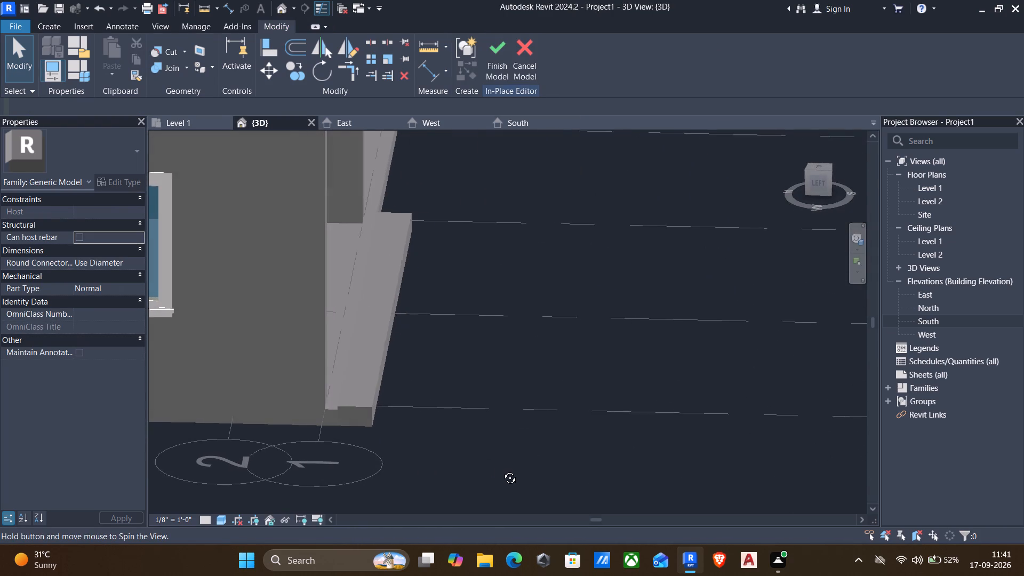
{"action": "middle_click_drag", "start_coordinate": [502, 470], "coordinate": [502, 470], "text": "shift"}
{"action": "left_click", "coordinate": [357, 402]}
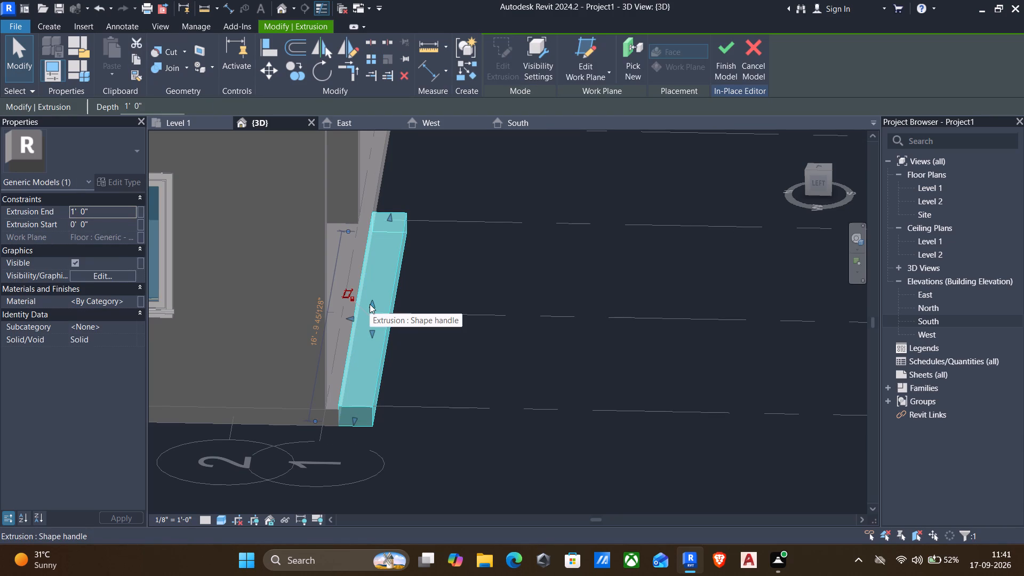
{"action": "key", "text": "Escape"}
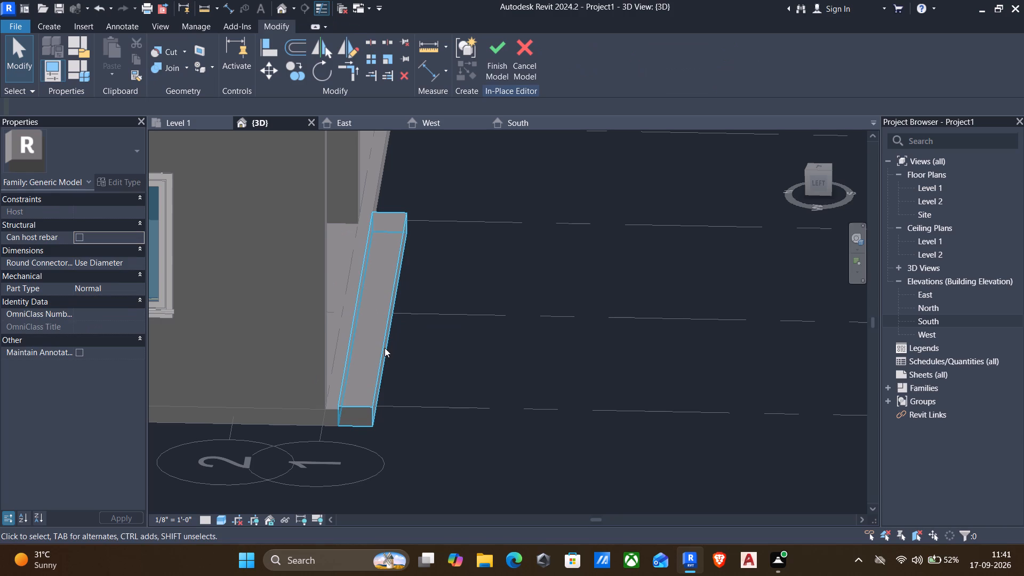
{"action": "left_click", "coordinate": [385, 348]}
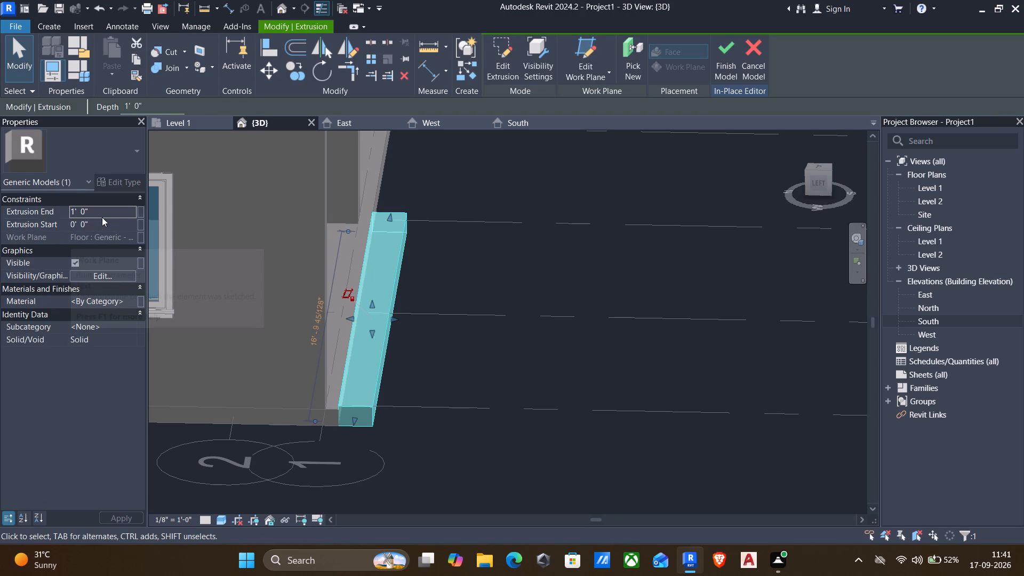
{"action": "left_click", "coordinate": [103, 215]}
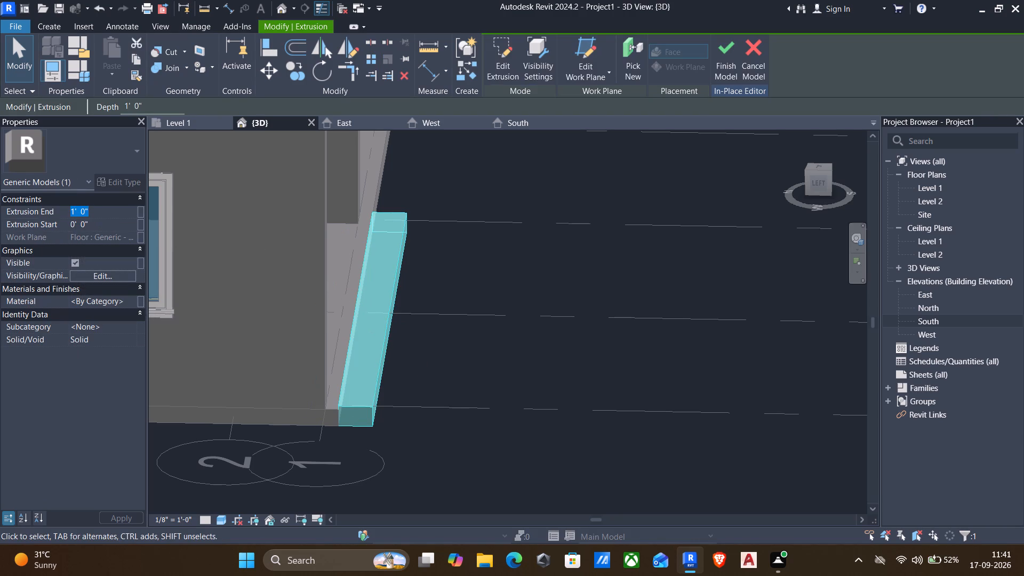
{"action": "type", "text": "8\""}
{"action": "key", "text": "Return"}
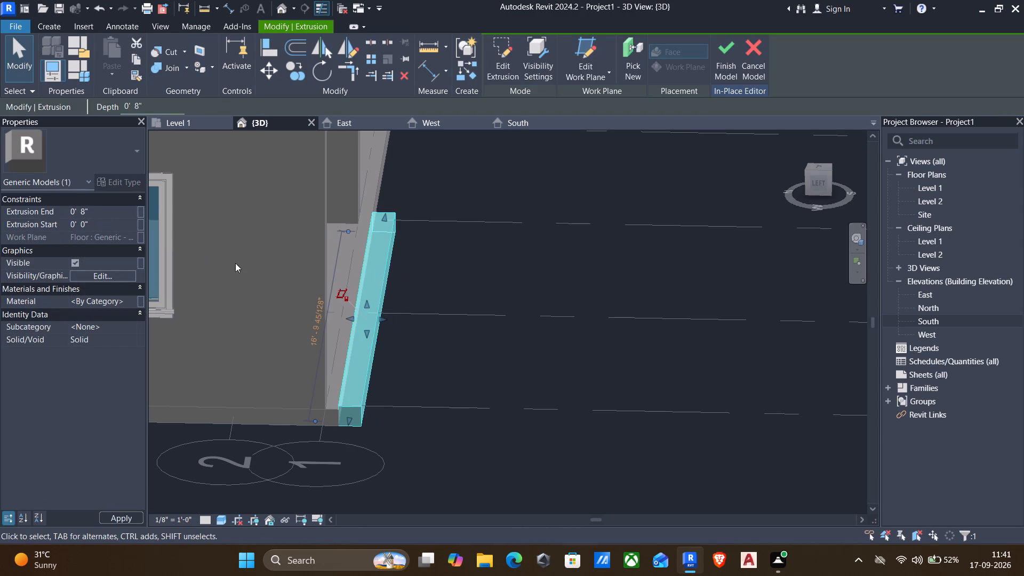
{"action": "key", "text": "Escape"}
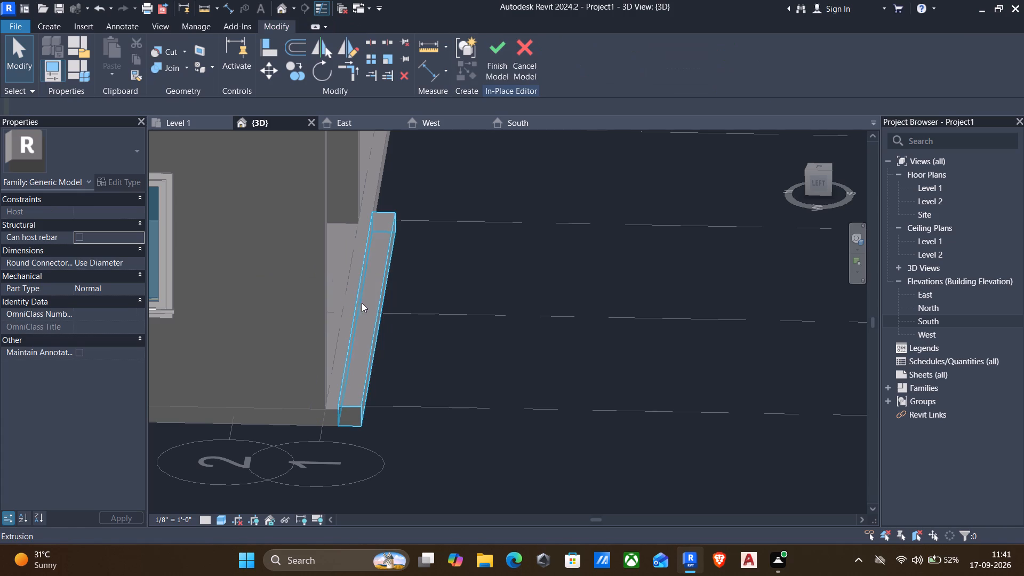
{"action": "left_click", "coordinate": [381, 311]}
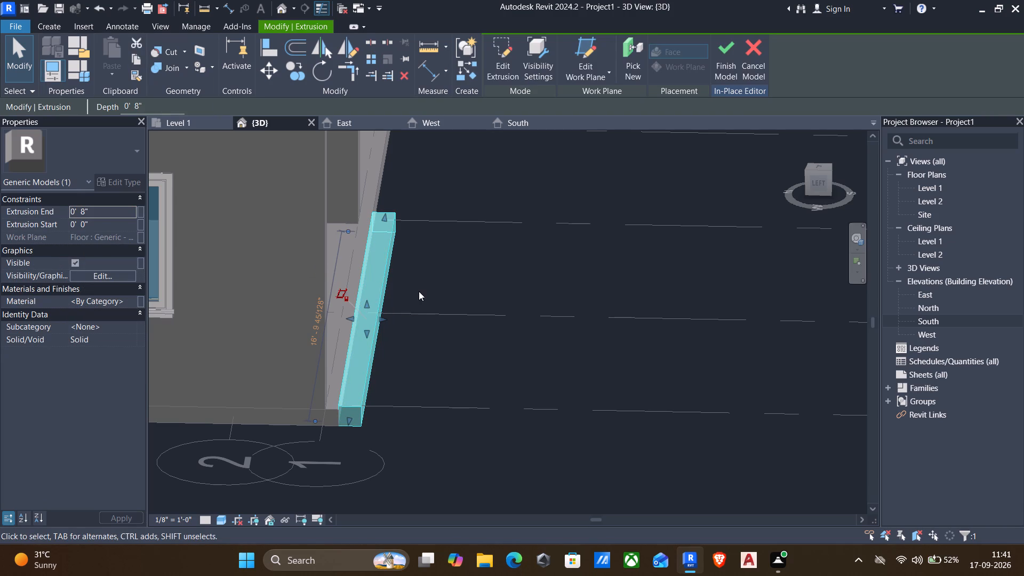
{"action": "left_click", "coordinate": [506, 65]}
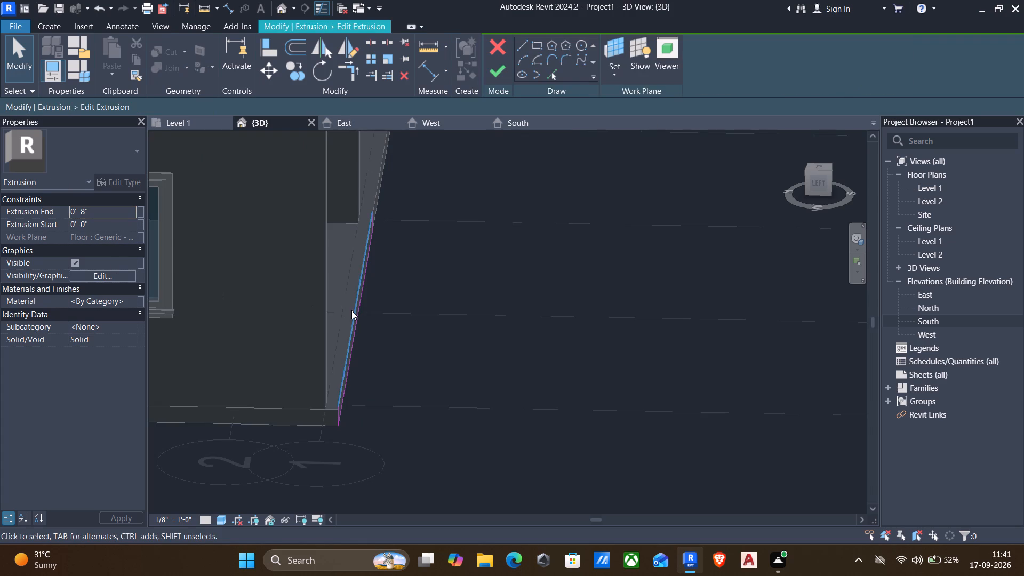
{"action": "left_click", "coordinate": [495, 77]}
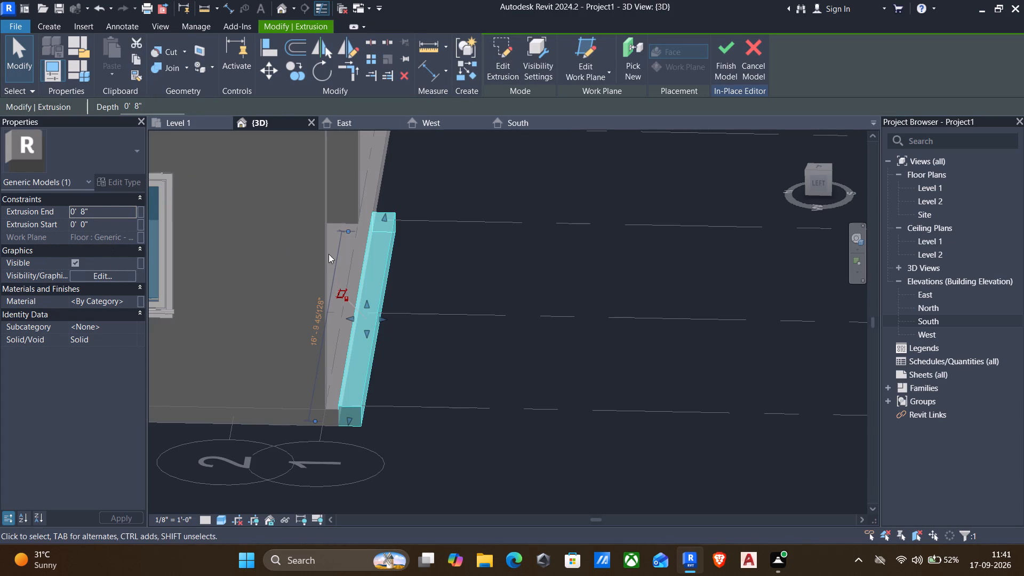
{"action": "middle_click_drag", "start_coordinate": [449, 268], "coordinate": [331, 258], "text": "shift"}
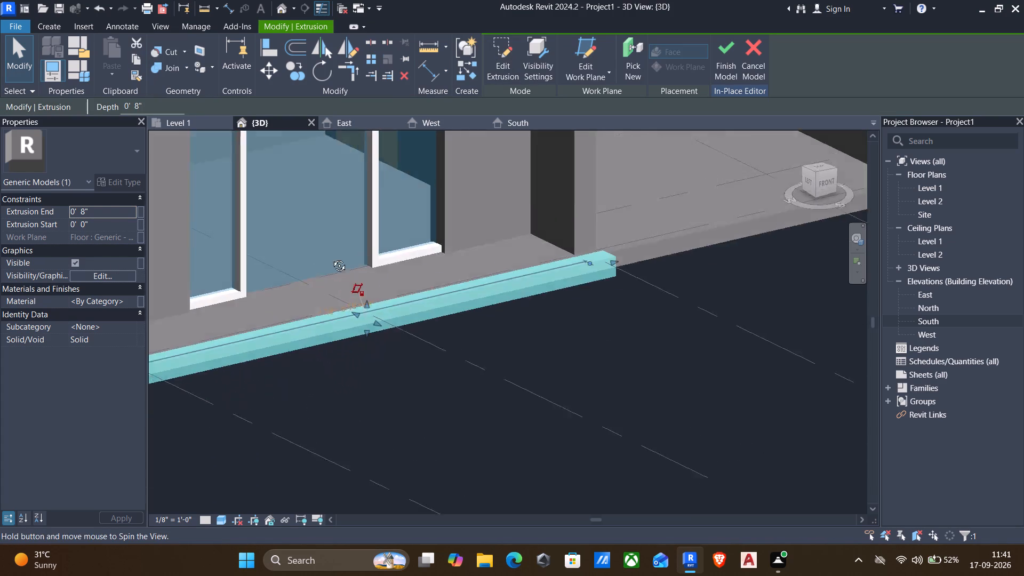
In the South elevation, stretch the step block's bottom face down to 1' 0" below the Level 1 line.
{"action": "middle_click_drag", "start_coordinate": [331, 258], "coordinate": [319, 237], "text": "shift"}
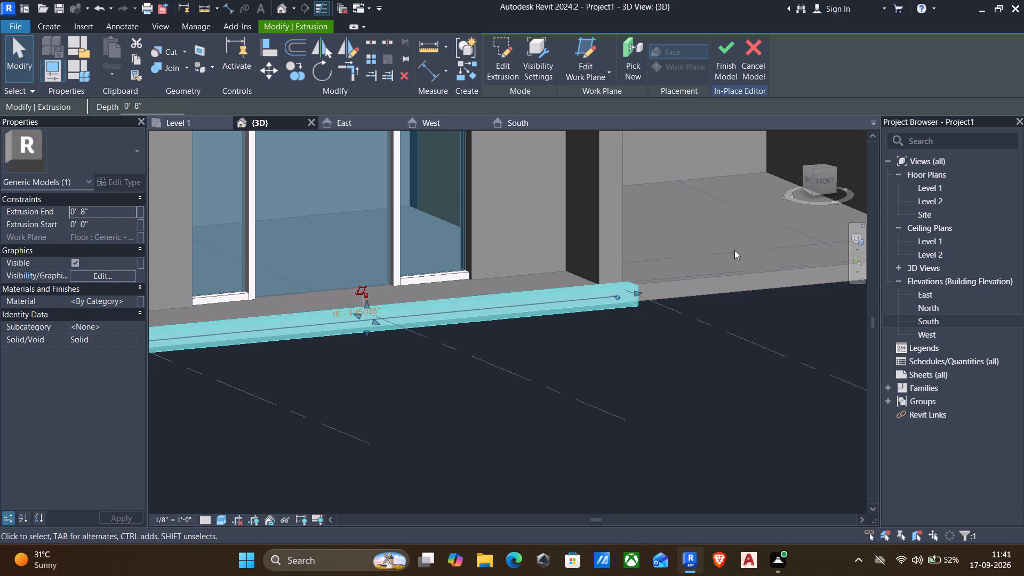
{"action": "double_click", "coordinate": [920, 319]}
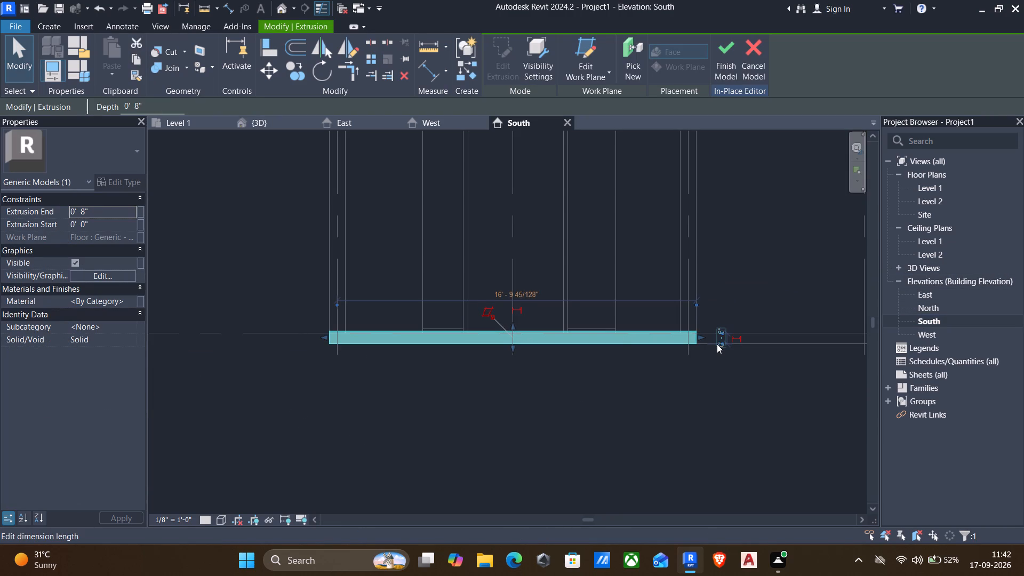
{"action": "key", "text": "Escape"}
{"action": "scroll", "coordinate": [521, 337], "scroll_direction": "up", "scroll_amount": 4}
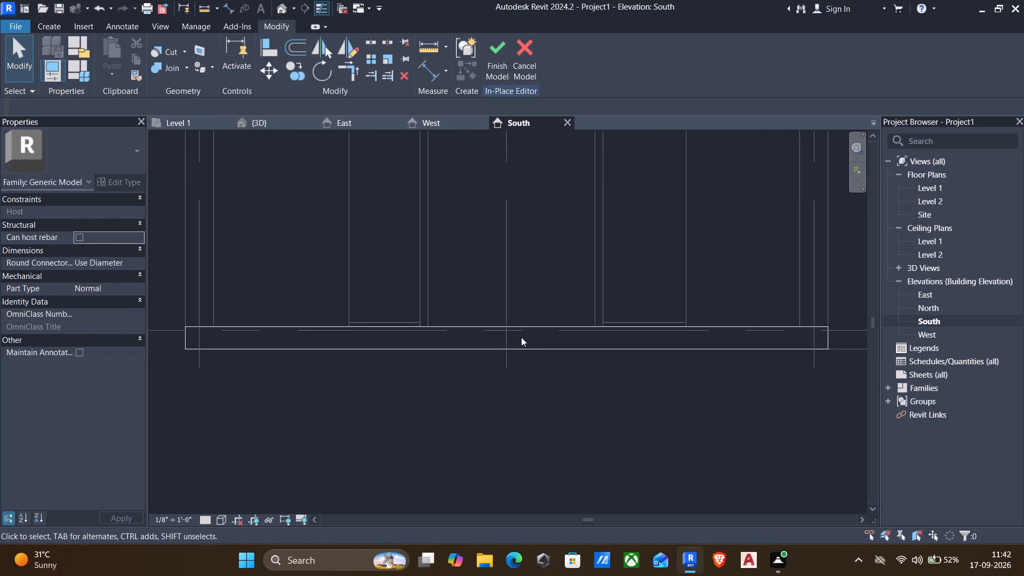
{"action": "left_click", "coordinate": [509, 330]}
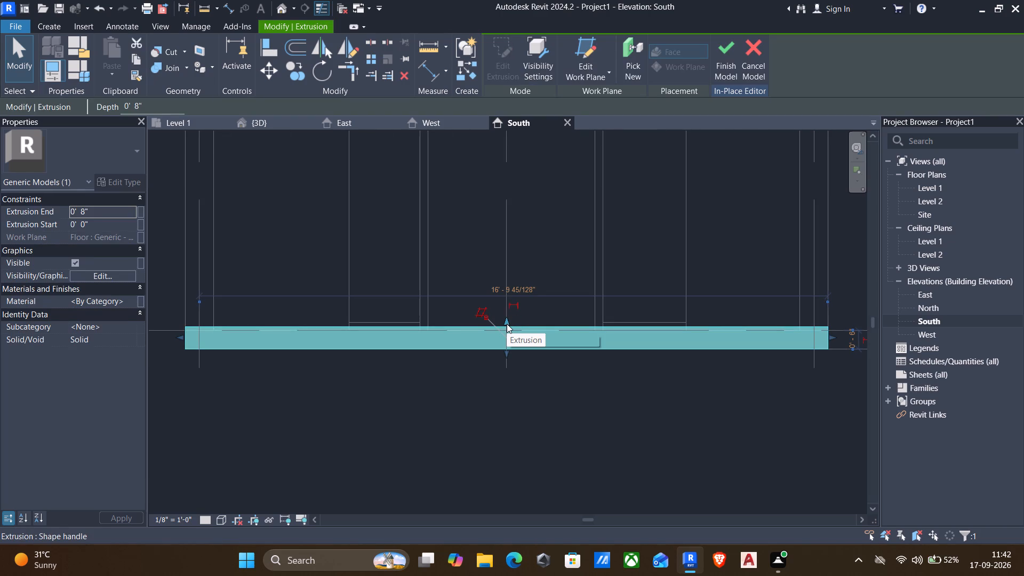
{"action": "left_click_drag", "start_coordinate": [505, 351], "coordinate": [493, 363]}
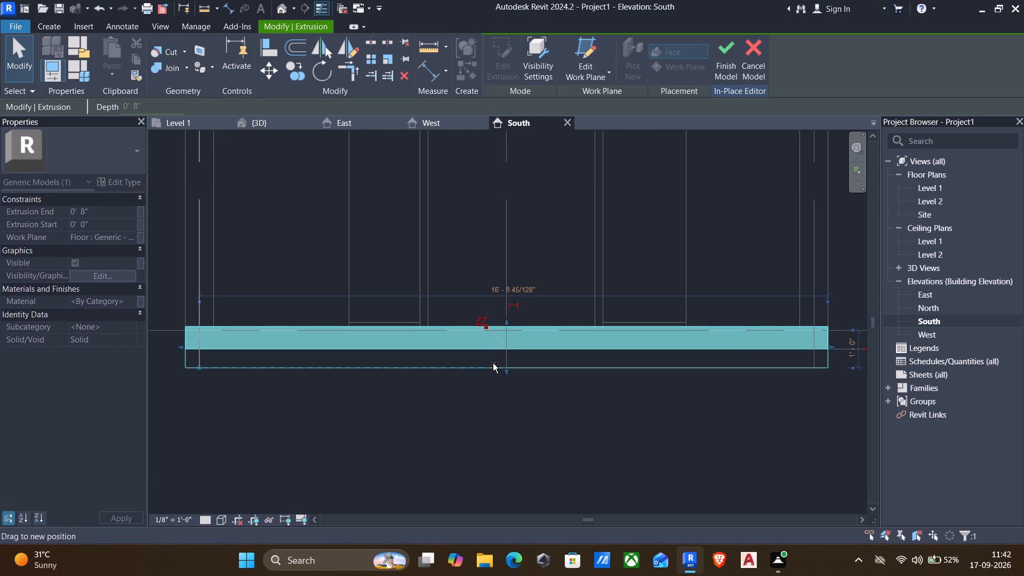
{"action": "left_click_drag", "start_coordinate": [493, 363], "coordinate": [491, 371]}
Lower the step block's top face to the floor slab's bottom edge and finish the in-place model.
{"action": "left_click_drag", "start_coordinate": [508, 324], "coordinate": [492, 332]}
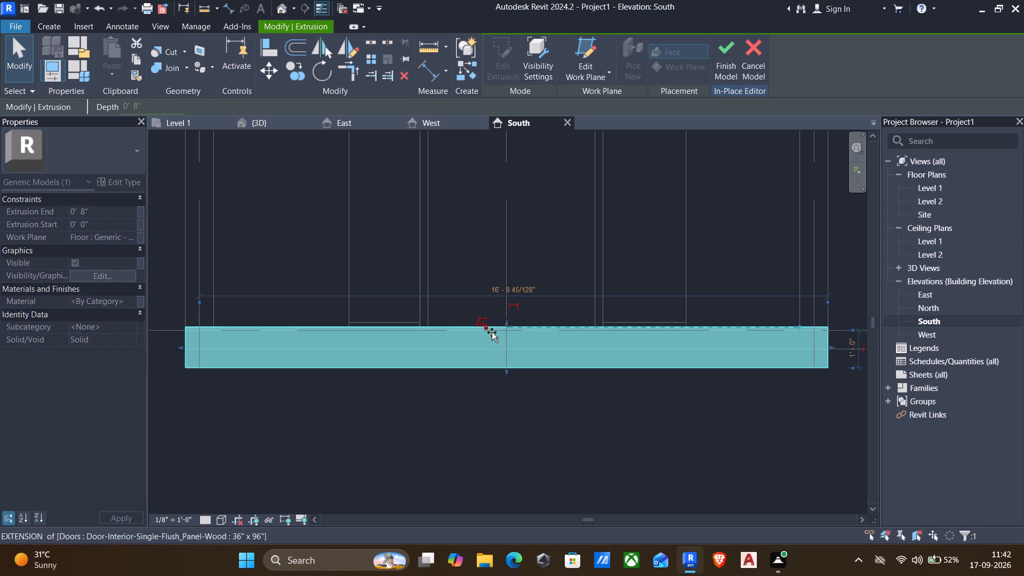
{"action": "left_click_drag", "start_coordinate": [492, 332], "coordinate": [490, 349]}
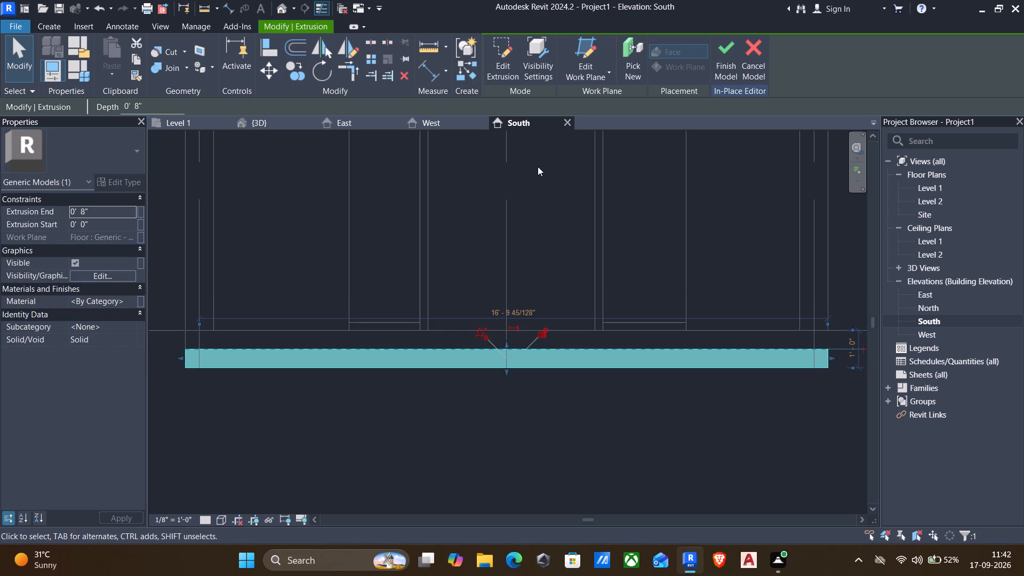
{"action": "left_click", "coordinate": [716, 52]}
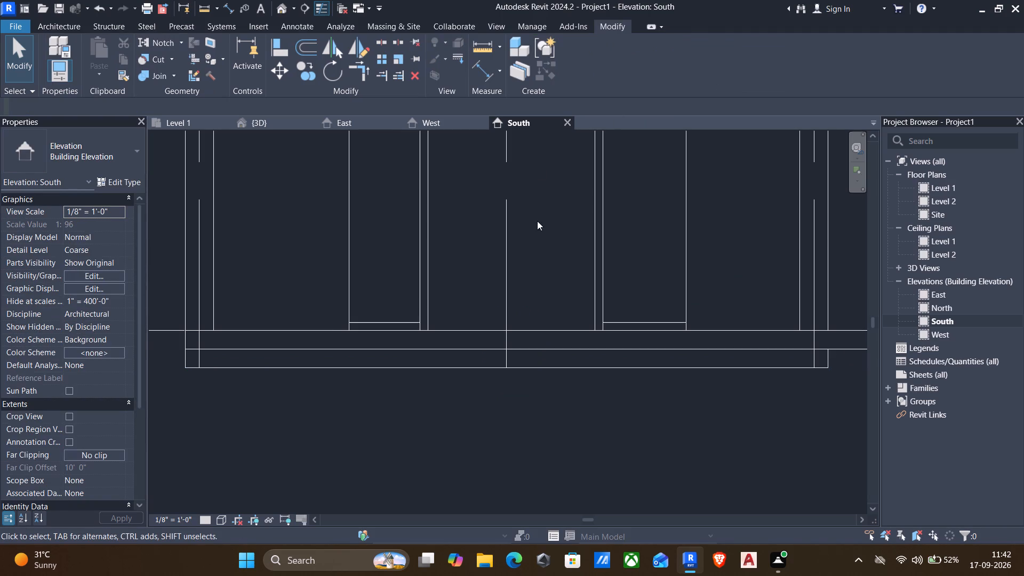
In the 3D view, examine the finished step along the slab's front edge and the whole house from several sides.
{"action": "left_click", "coordinate": [249, 121]}
{"action": "scroll", "coordinate": [385, 229], "scroll_direction": "down", "scroll_amount": 2}
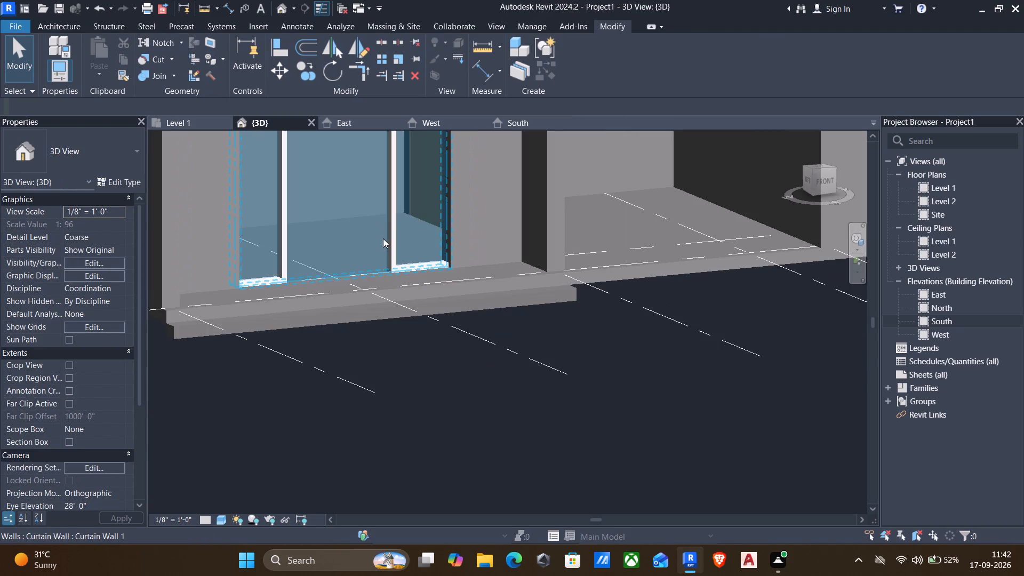
{"action": "scroll", "coordinate": [421, 326], "scroll_direction": "down", "scroll_amount": 1}
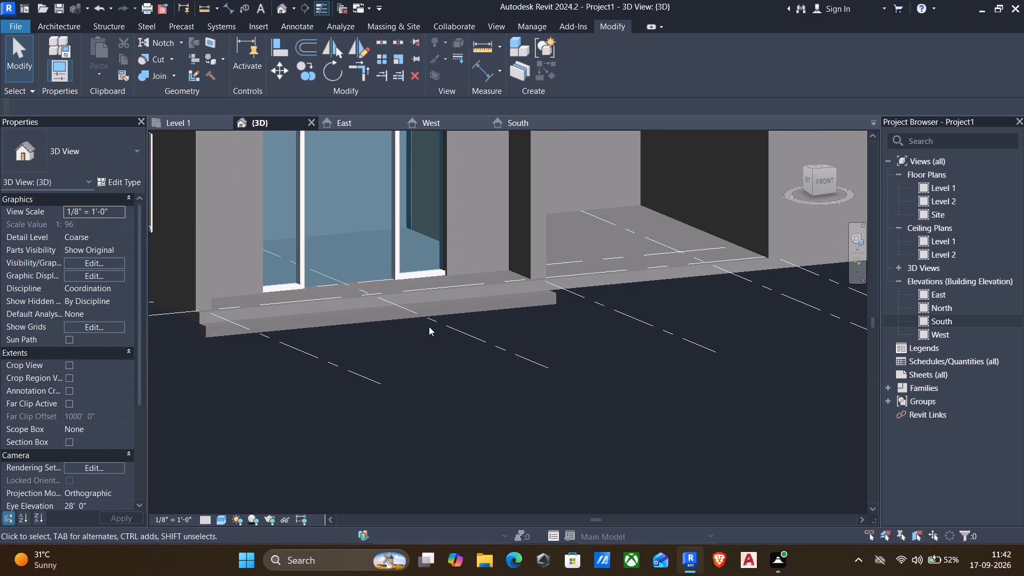
{"action": "middle_click_drag", "start_coordinate": [444, 329], "coordinate": [392, 334], "text": "shift"}
{"action": "middle_click_drag", "start_coordinate": [734, 374], "coordinate": [697, 380], "text": "shift"}
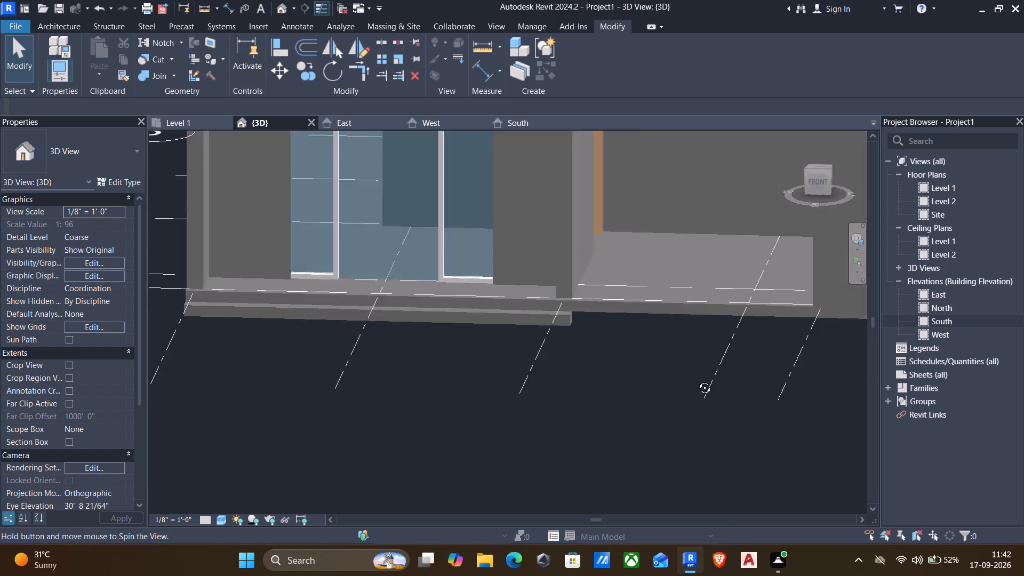
{"action": "middle_click_drag", "start_coordinate": [697, 380], "coordinate": [661, 382], "text": "shift"}
{"action": "middle_click_drag", "start_coordinate": [606, 386], "coordinate": [591, 387], "text": "shift"}
{"action": "middle_click_drag", "start_coordinate": [561, 406], "coordinate": [650, 402], "text": "shift"}
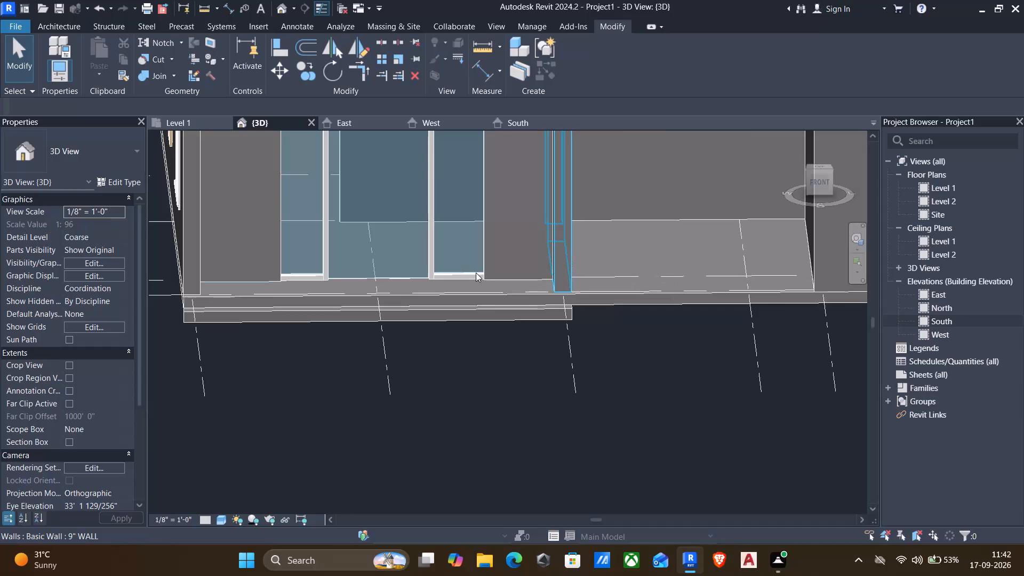
{"action": "scroll", "coordinate": [188, 288], "scroll_direction": "down", "scroll_amount": 2}
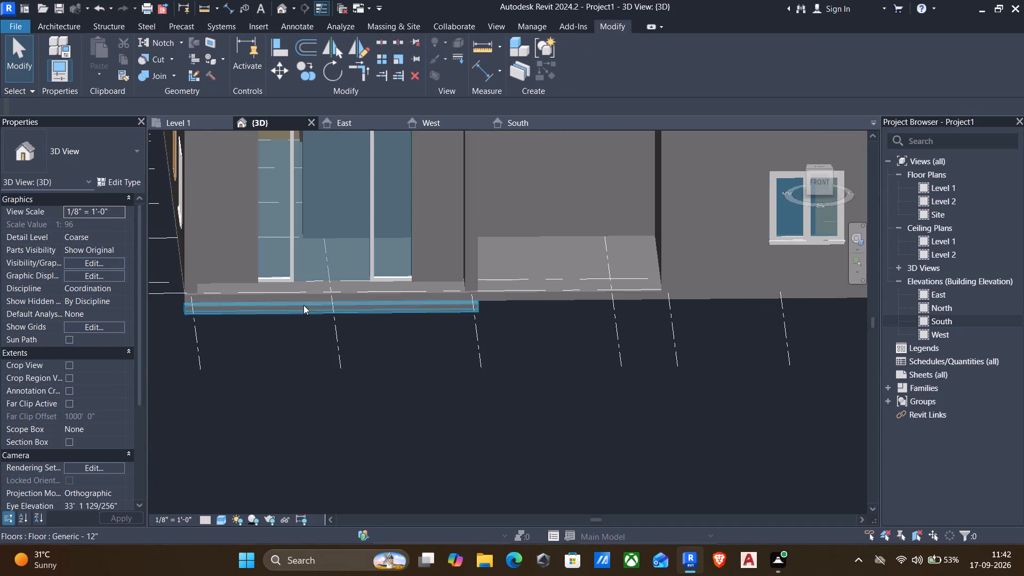
{"action": "middle_click_drag", "start_coordinate": [332, 326], "coordinate": [415, 415], "text": "shift"}
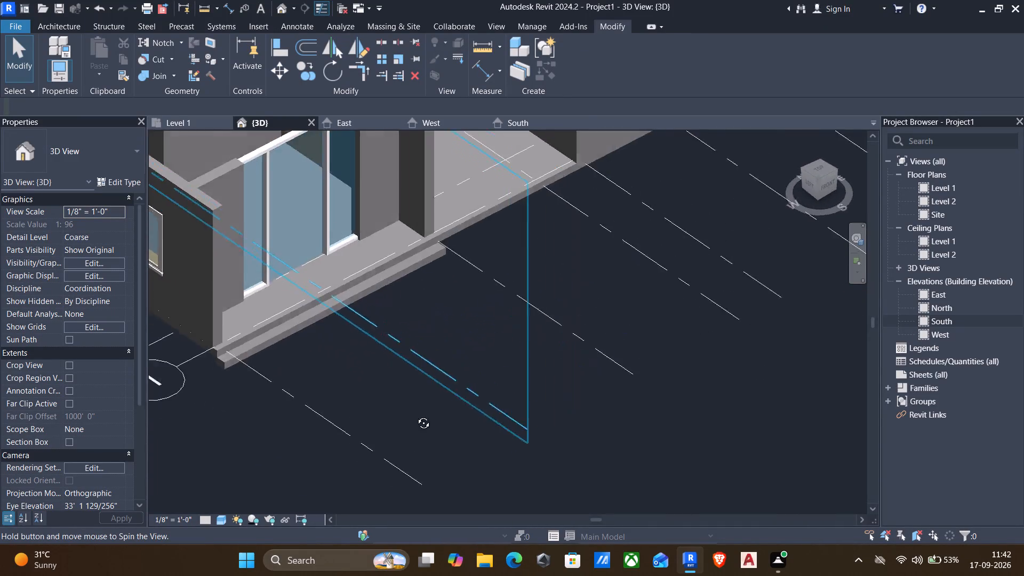
{"action": "middle_click_drag", "start_coordinate": [415, 415], "coordinate": [185, 451], "text": "shift"}
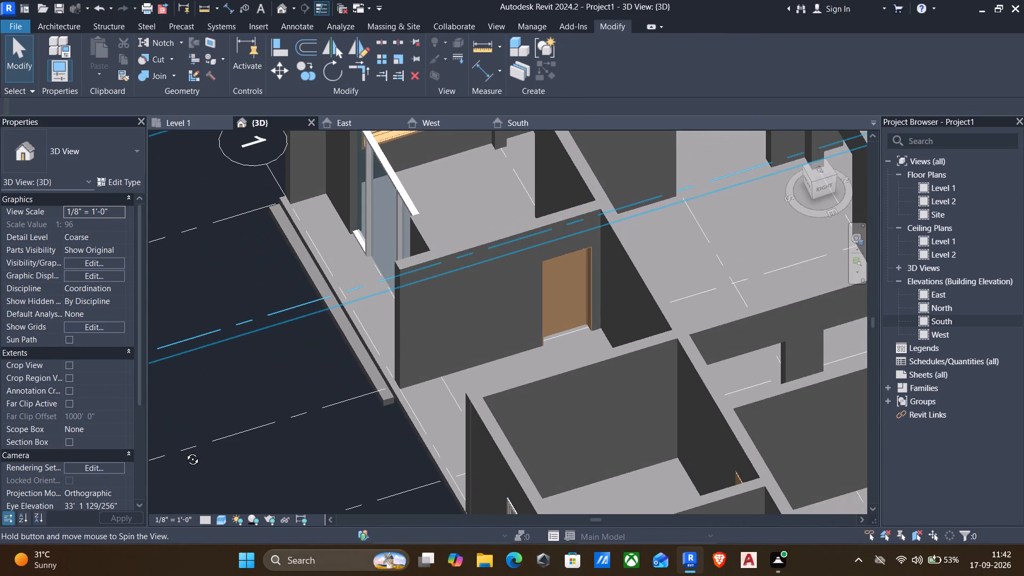
{"action": "middle_click_drag", "start_coordinate": [185, 451], "coordinate": [444, 425], "text": "shift"}
{"action": "scroll", "coordinate": [444, 425], "scroll_direction": "down", "scroll_amount": 1}
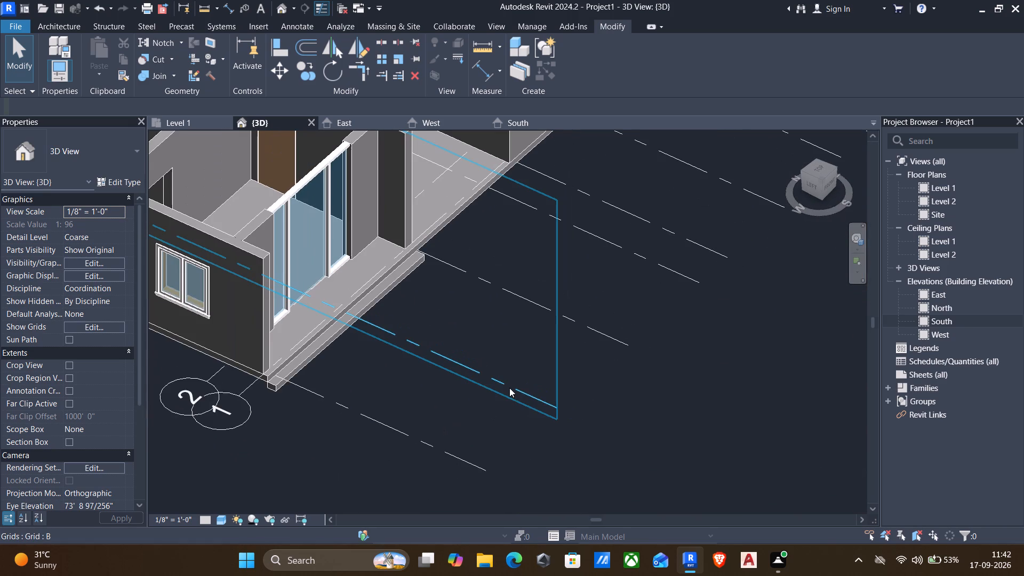
{"action": "scroll", "coordinate": [509, 386], "scroll_direction": "down", "scroll_amount": 2}
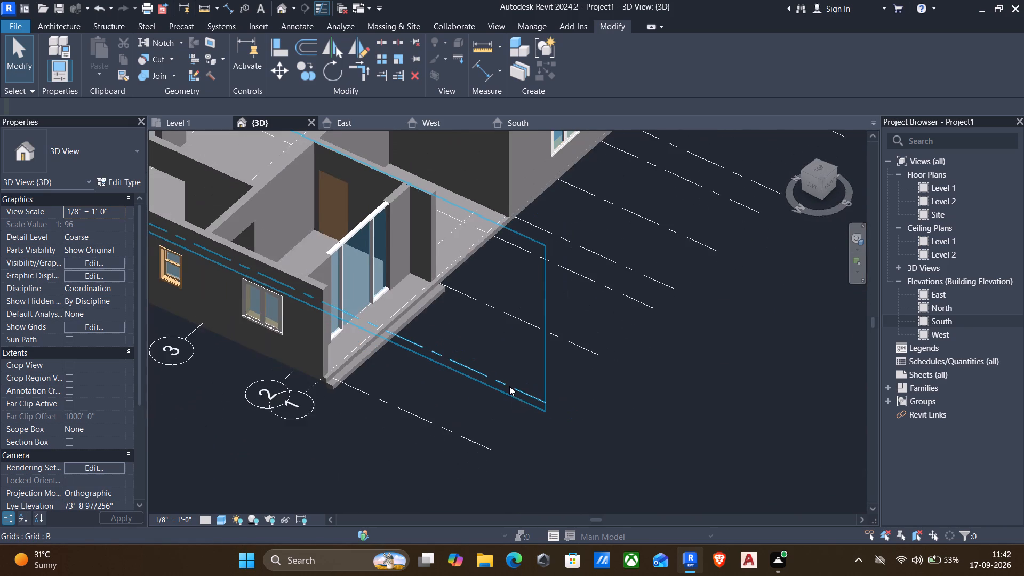
{"action": "middle_click_drag", "start_coordinate": [494, 379], "coordinate": [466, 380]}
{"action": "middle_click_drag", "start_coordinate": [573, 348], "coordinate": [441, 392], "text": "shift"}
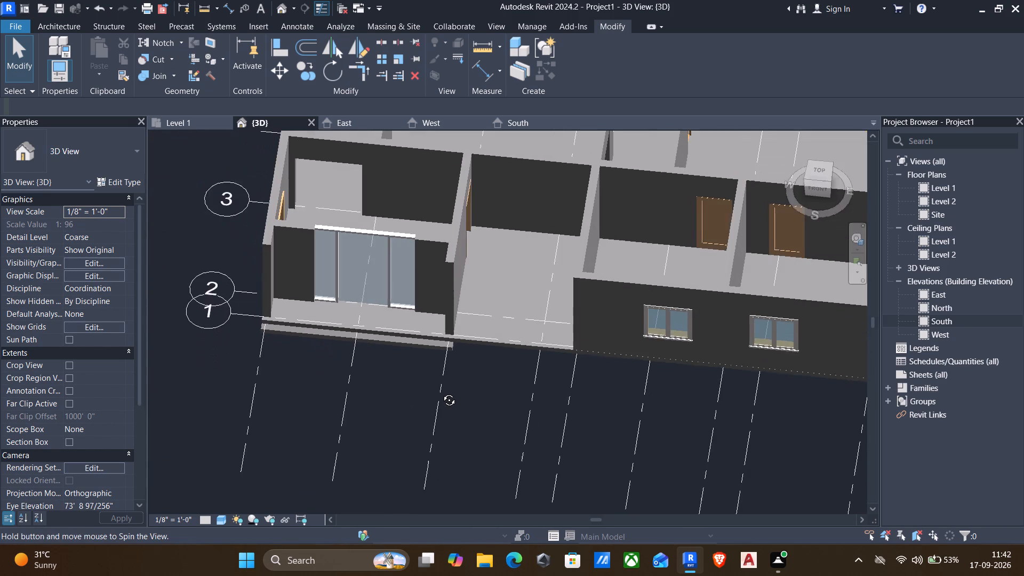
{"action": "middle_click_drag", "start_coordinate": [441, 392], "coordinate": [460, 424], "text": "shift"}
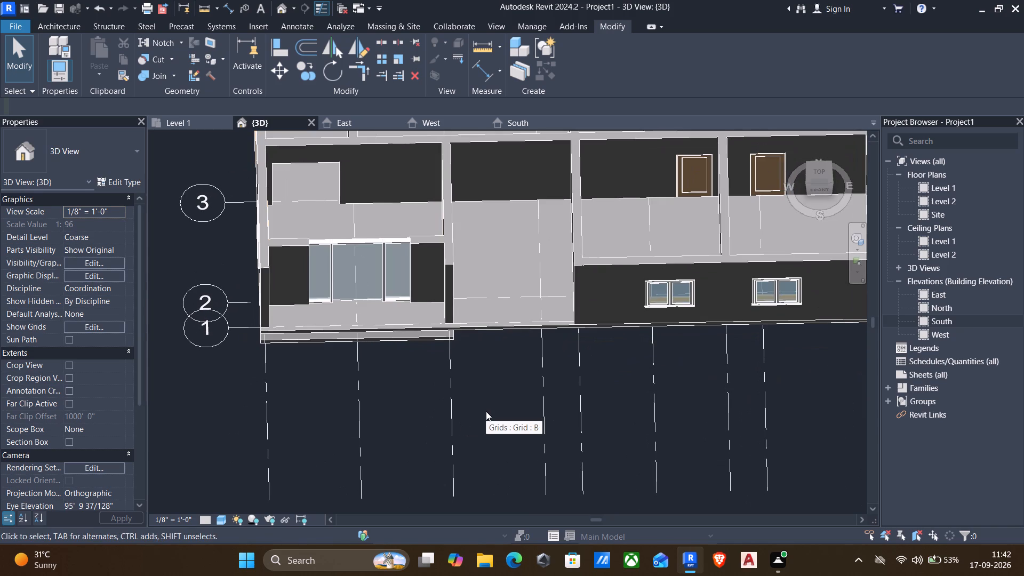
{"action": "scroll", "coordinate": [486, 412], "scroll_direction": "down", "scroll_amount": 2}
{"action": "middle_click_drag", "start_coordinate": [485, 421], "coordinate": [452, 417]}
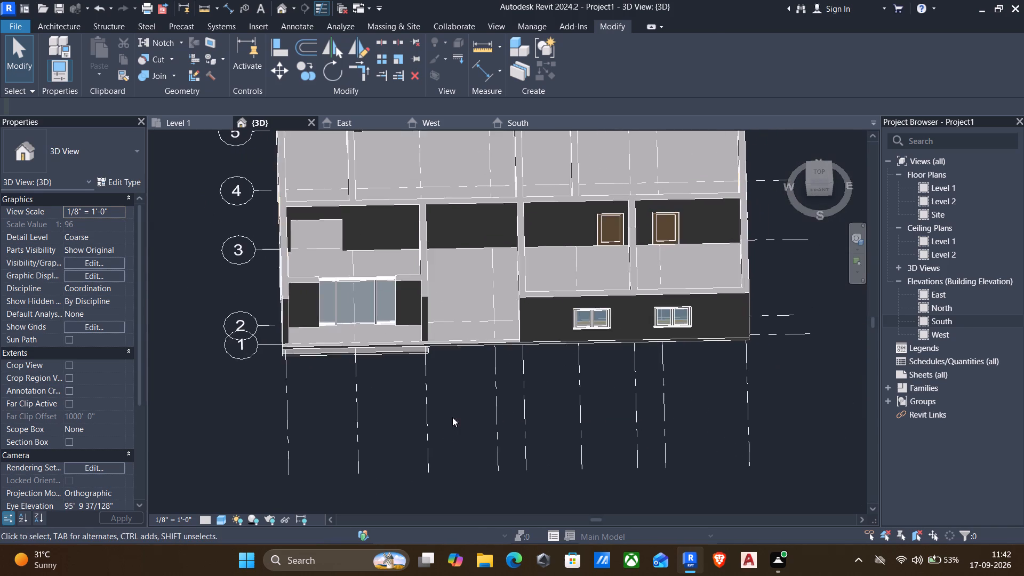
{"action": "scroll", "coordinate": [461, 413], "scroll_direction": "down", "scroll_amount": 3}
{"action": "middle_click_drag", "start_coordinate": [250, 343], "coordinate": [463, 318], "text": "shift"}
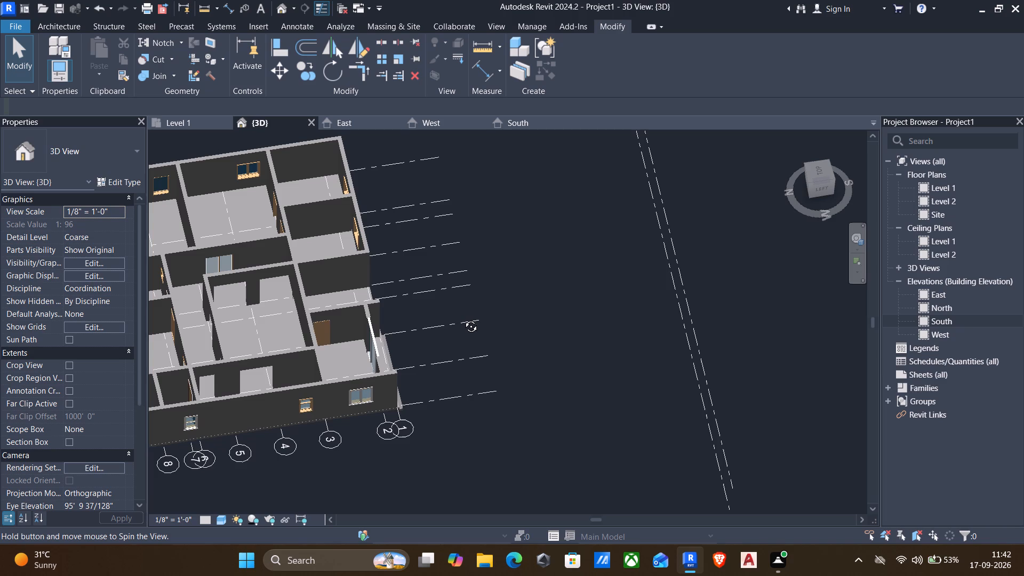
{"action": "middle_click_drag", "start_coordinate": [463, 318], "coordinate": [390, 332], "text": "shift"}
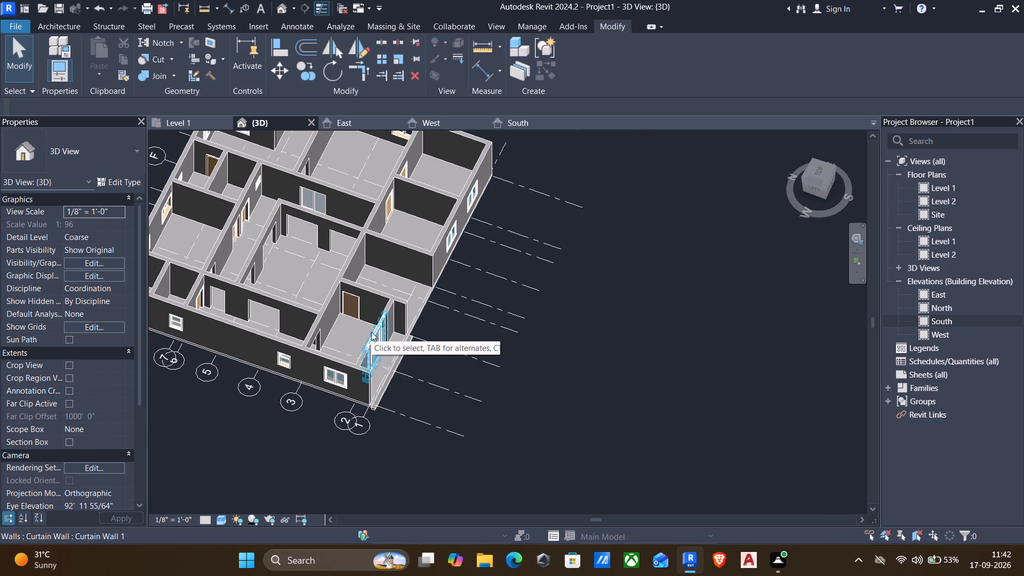
On the Level 1 plan, create a rectangular Generic - 12" floor about 16' deep over the central room between grids B–E and 3–5.
{"action": "left_click", "coordinate": [187, 120]}
{"action": "scroll", "coordinate": [452, 349], "scroll_direction": "down", "scroll_amount": 1}
{"action": "middle_click_drag", "start_coordinate": [472, 323], "coordinate": [398, 366]}
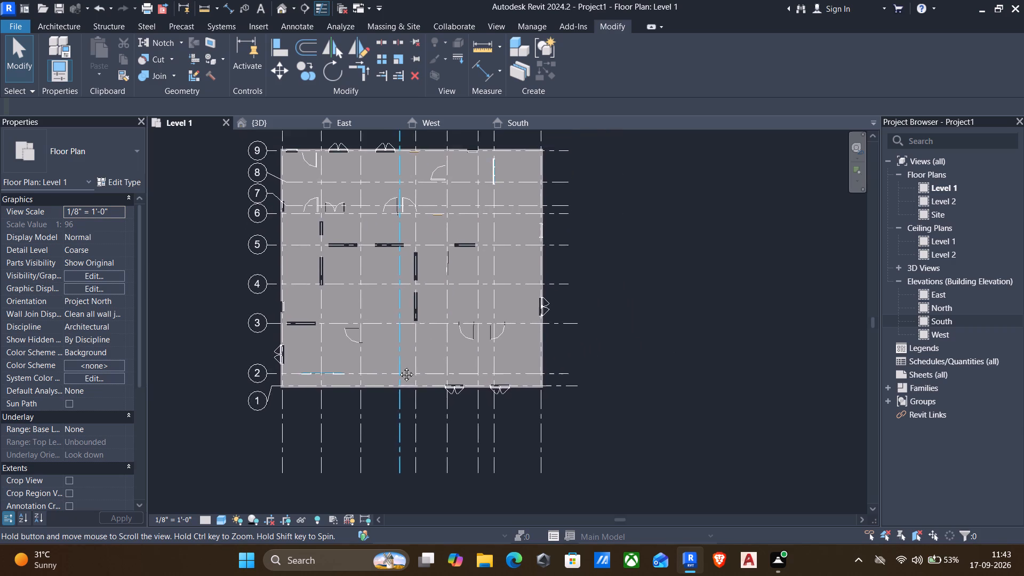
{"action": "middle_click_drag", "start_coordinate": [398, 366], "coordinate": [428, 393]}
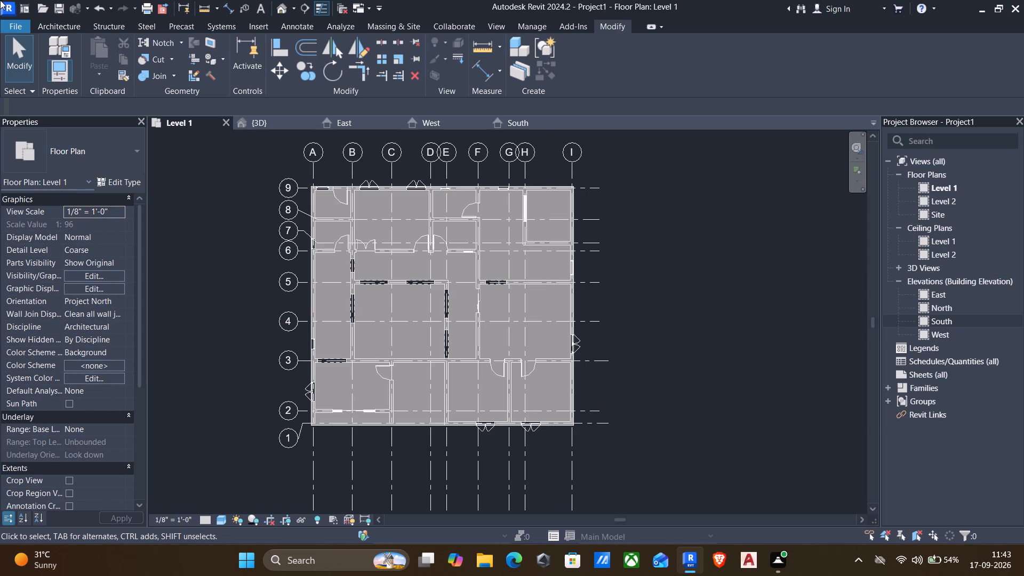
{"action": "left_click", "coordinate": [69, 30]}
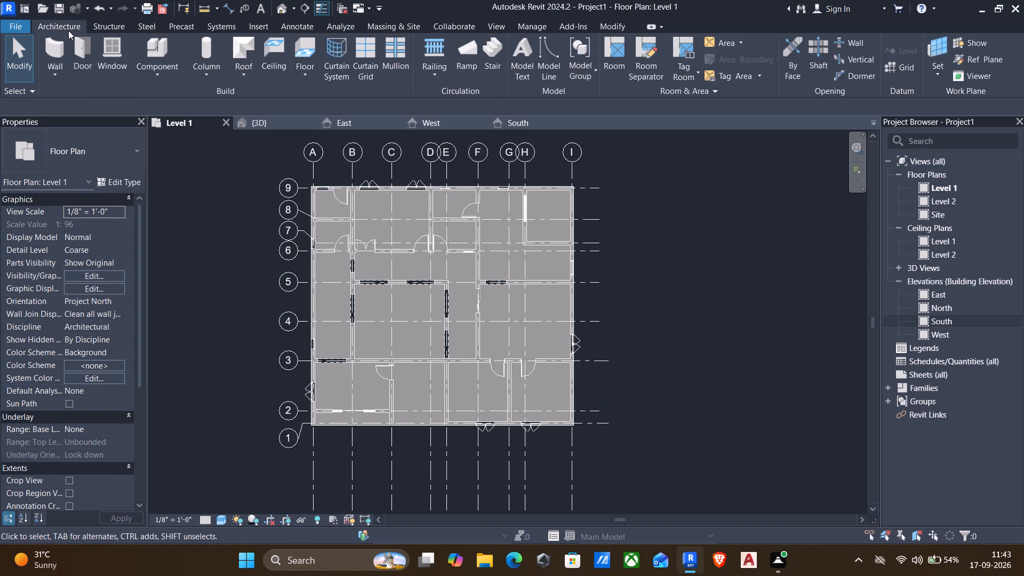
{"action": "left_click", "coordinate": [300, 50]}
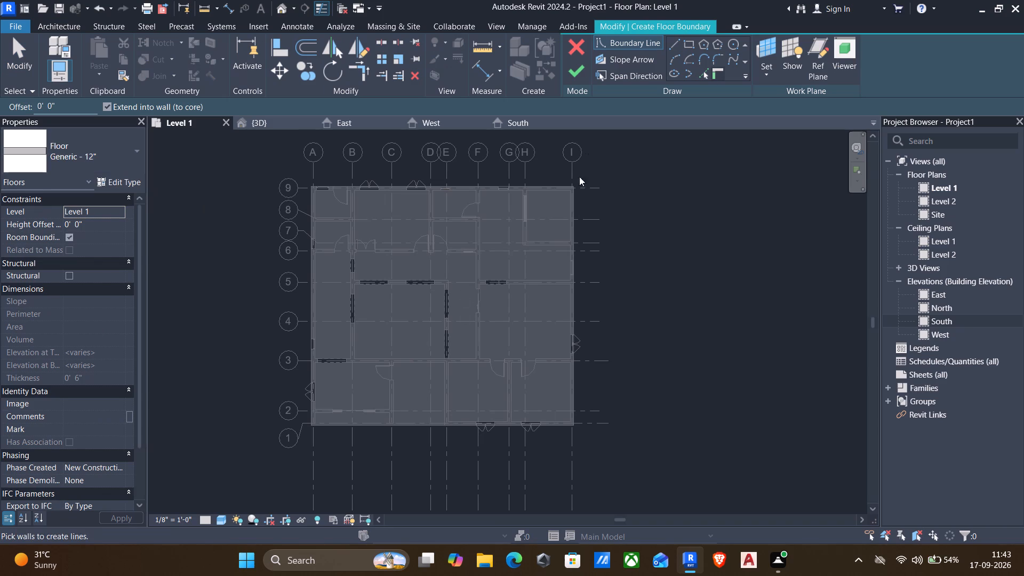
{"action": "left_click", "coordinate": [693, 46]}
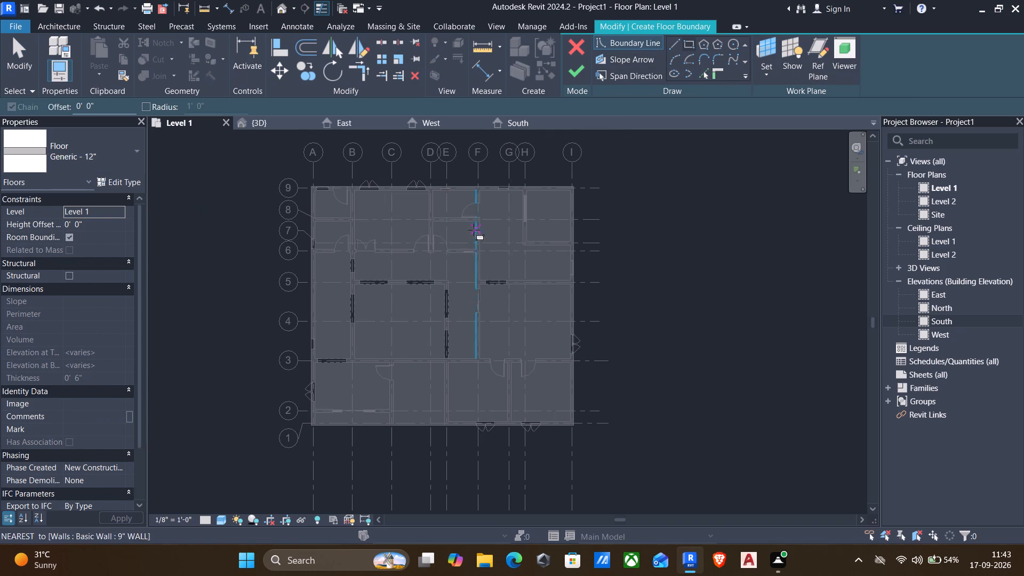
{"action": "scroll", "coordinate": [375, 315], "scroll_direction": "up", "scroll_amount": 12}
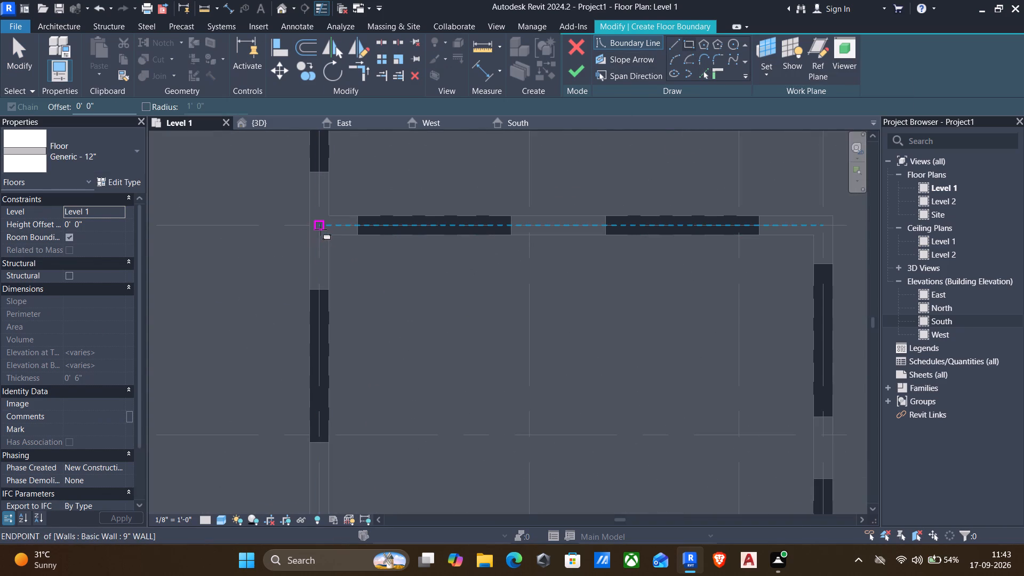
{"action": "left_click", "coordinate": [321, 229]}
{"action": "scroll", "coordinate": [357, 315], "scroll_direction": "down", "scroll_amount": 4}
{"action": "middle_click_drag", "start_coordinate": [378, 337], "coordinate": [369, 256]}
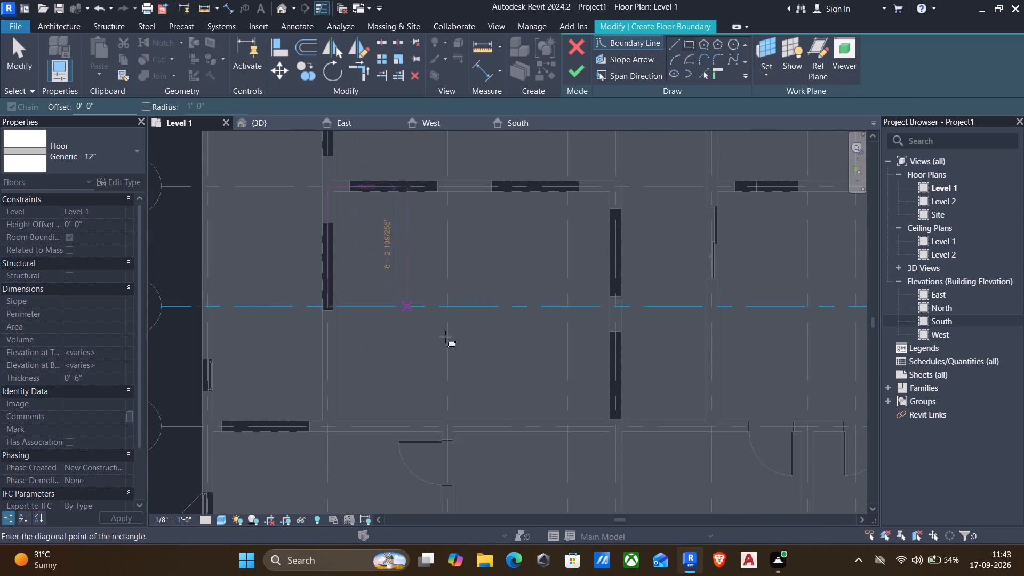
{"action": "scroll", "coordinate": [613, 422], "scroll_direction": "up", "scroll_amount": 3}
{"action": "left_click", "coordinate": [611, 423]}
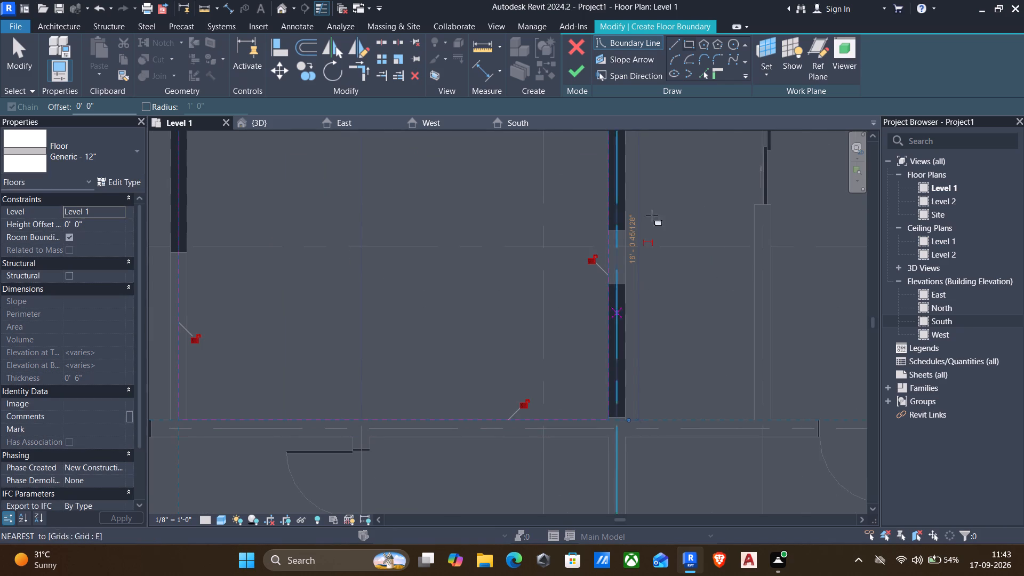
{"action": "left_click", "coordinate": [576, 75]}
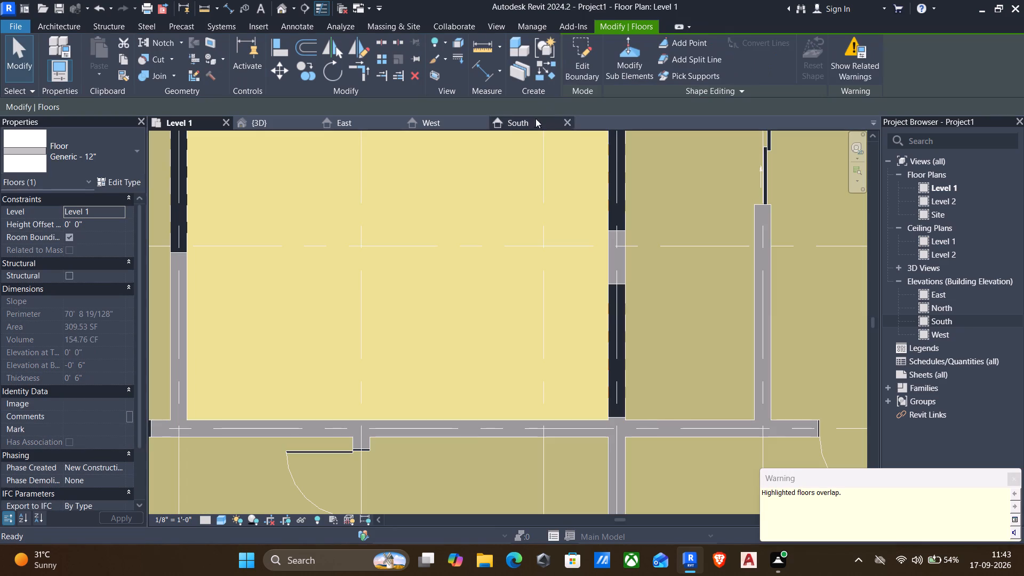
In the 3D view, delete the separate Generic - 12" floor from the central room.
{"action": "scroll", "coordinate": [617, 224], "scroll_direction": "down", "scroll_amount": 5}
{"action": "scroll", "coordinate": [681, 266], "scroll_direction": "down", "scroll_amount": 3}
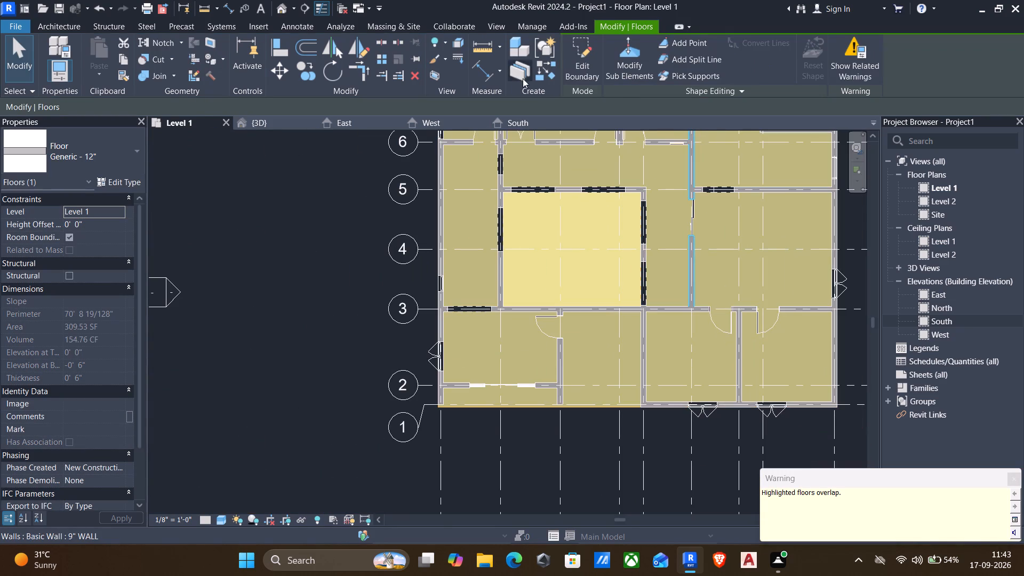
{"action": "scroll", "coordinate": [477, 97], "scroll_direction": "down", "scroll_amount": 3}
{"action": "left_click", "coordinate": [261, 124]}
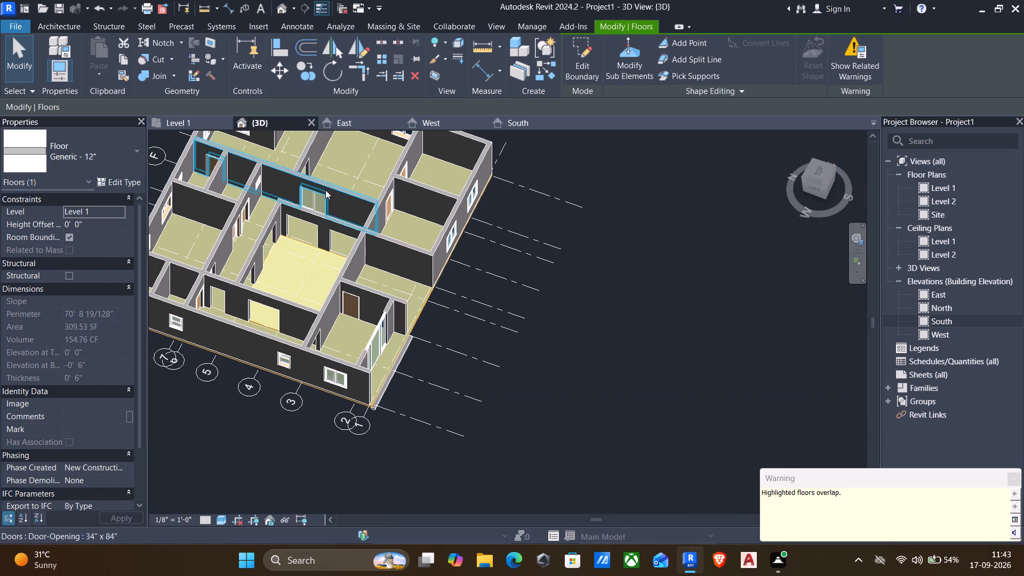
{"action": "key", "text": "Escape"}
{"action": "scroll", "coordinate": [291, 237], "scroll_direction": "up", "scroll_amount": 1}
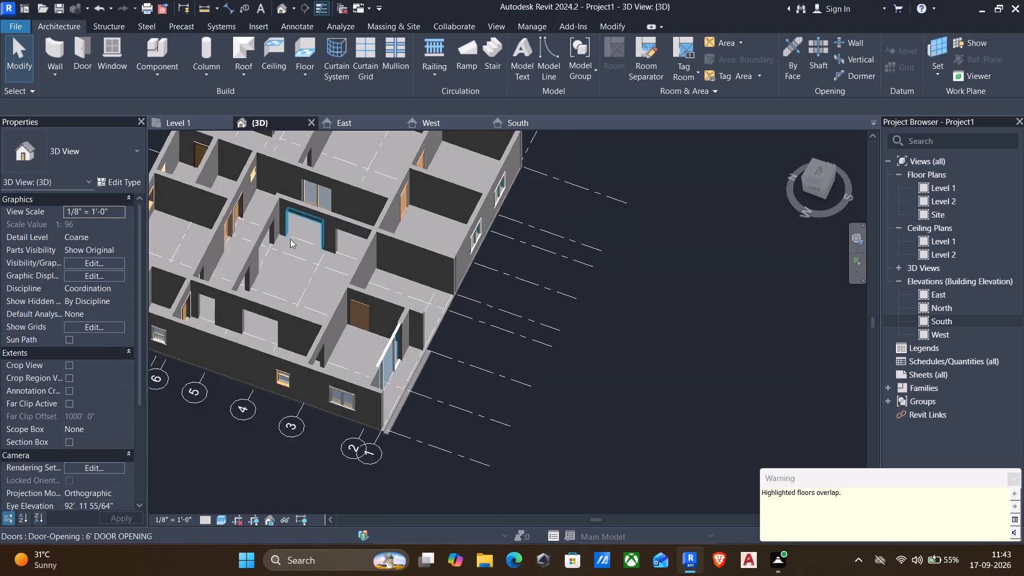
{"action": "scroll", "coordinate": [290, 239], "scroll_direction": "up", "scroll_amount": 4}
{"action": "left_click", "coordinate": [246, 268]}
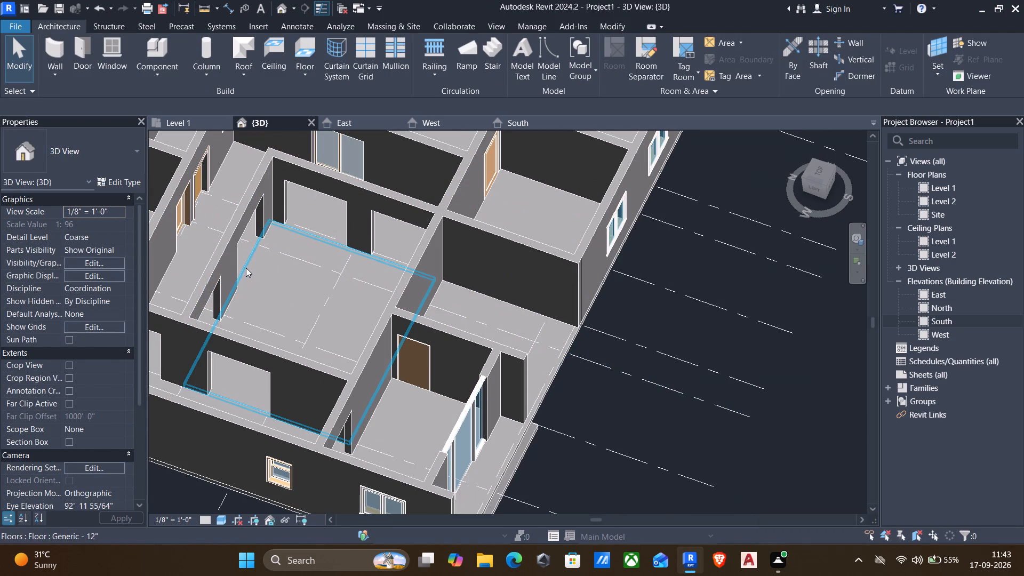
{"action": "key", "text": "Delete"}
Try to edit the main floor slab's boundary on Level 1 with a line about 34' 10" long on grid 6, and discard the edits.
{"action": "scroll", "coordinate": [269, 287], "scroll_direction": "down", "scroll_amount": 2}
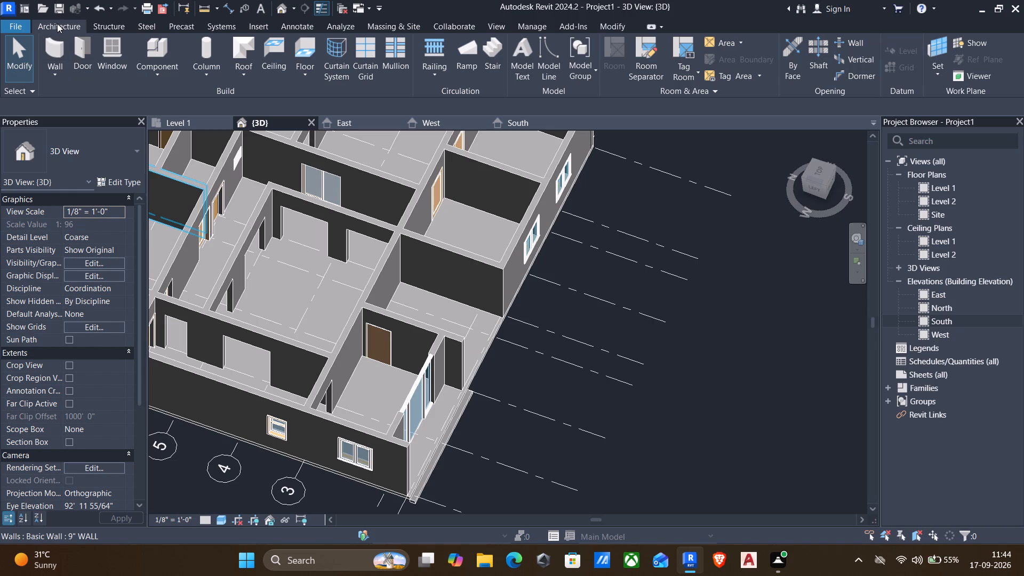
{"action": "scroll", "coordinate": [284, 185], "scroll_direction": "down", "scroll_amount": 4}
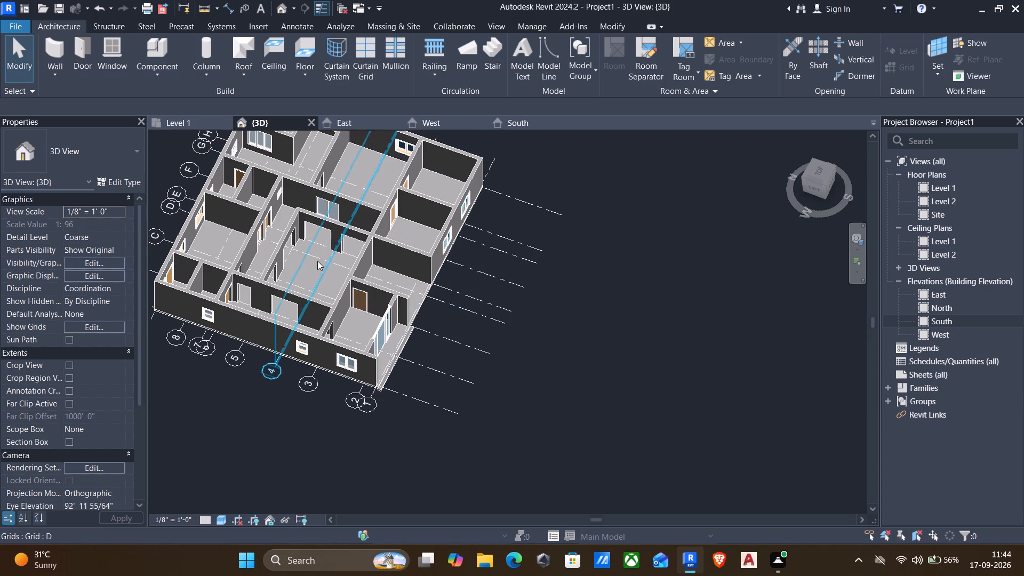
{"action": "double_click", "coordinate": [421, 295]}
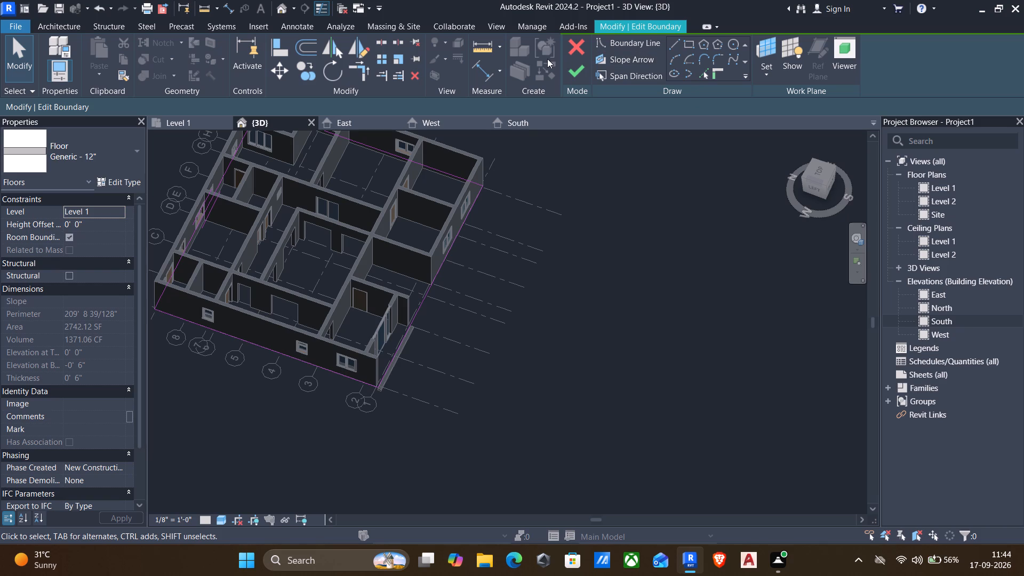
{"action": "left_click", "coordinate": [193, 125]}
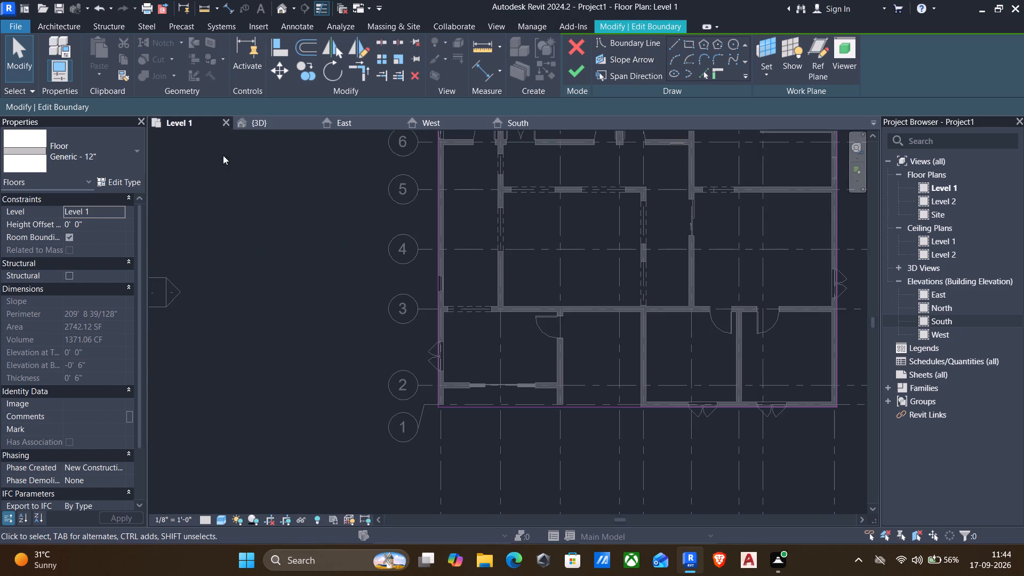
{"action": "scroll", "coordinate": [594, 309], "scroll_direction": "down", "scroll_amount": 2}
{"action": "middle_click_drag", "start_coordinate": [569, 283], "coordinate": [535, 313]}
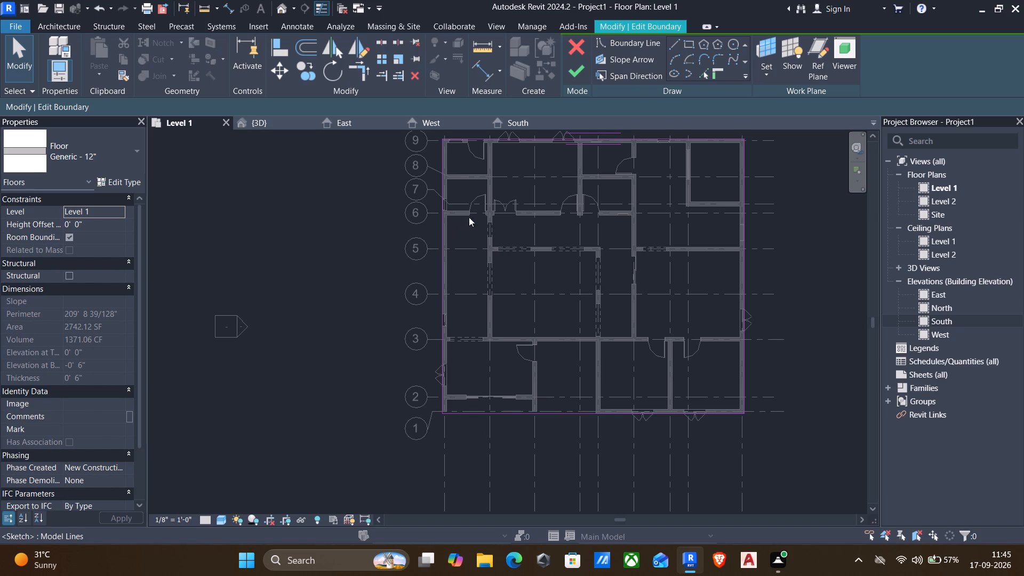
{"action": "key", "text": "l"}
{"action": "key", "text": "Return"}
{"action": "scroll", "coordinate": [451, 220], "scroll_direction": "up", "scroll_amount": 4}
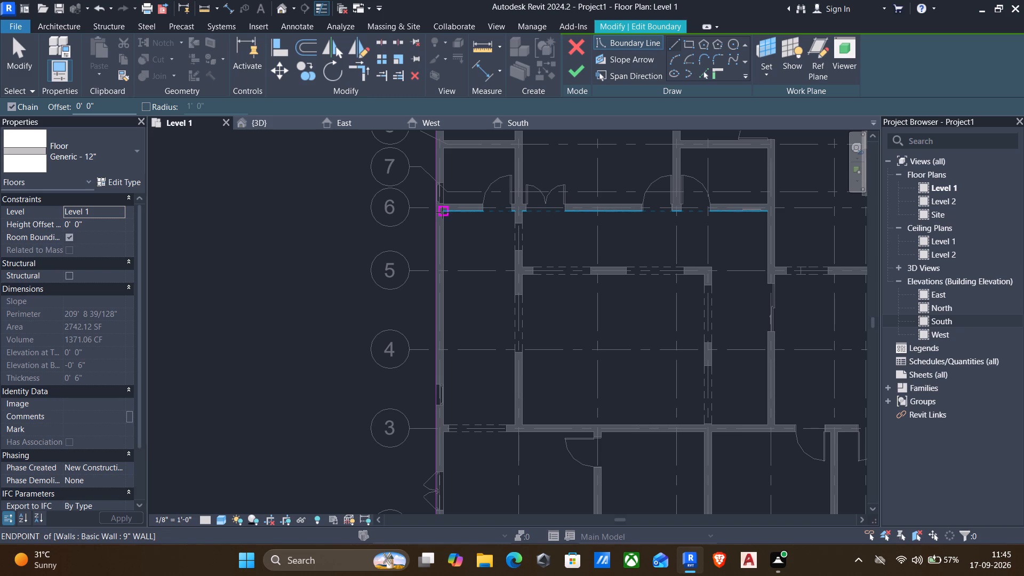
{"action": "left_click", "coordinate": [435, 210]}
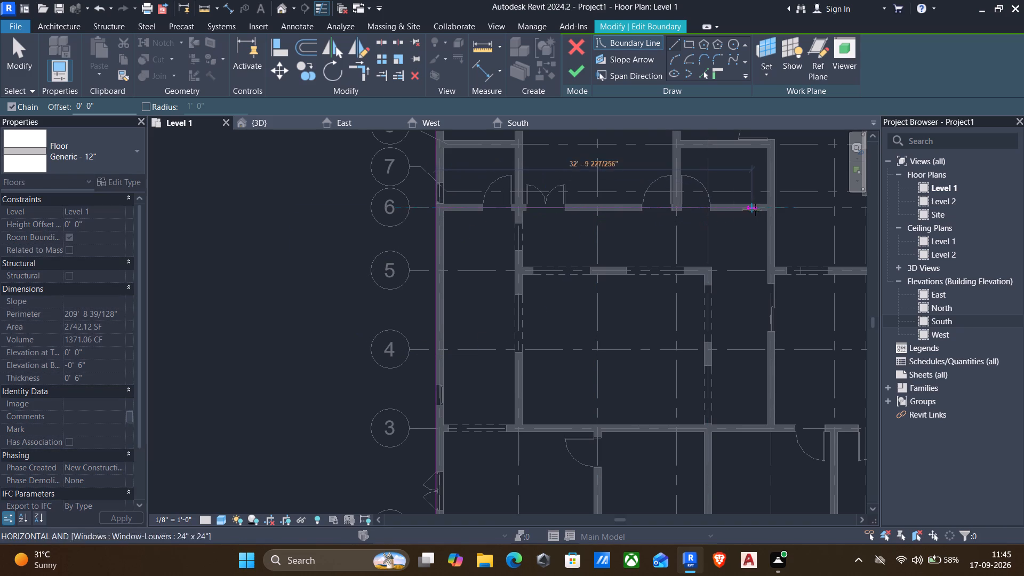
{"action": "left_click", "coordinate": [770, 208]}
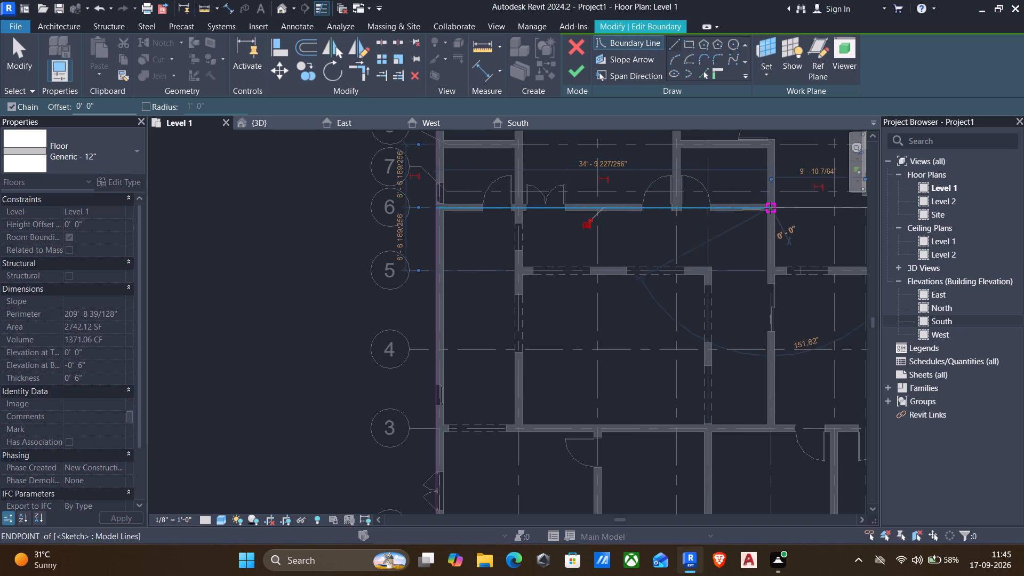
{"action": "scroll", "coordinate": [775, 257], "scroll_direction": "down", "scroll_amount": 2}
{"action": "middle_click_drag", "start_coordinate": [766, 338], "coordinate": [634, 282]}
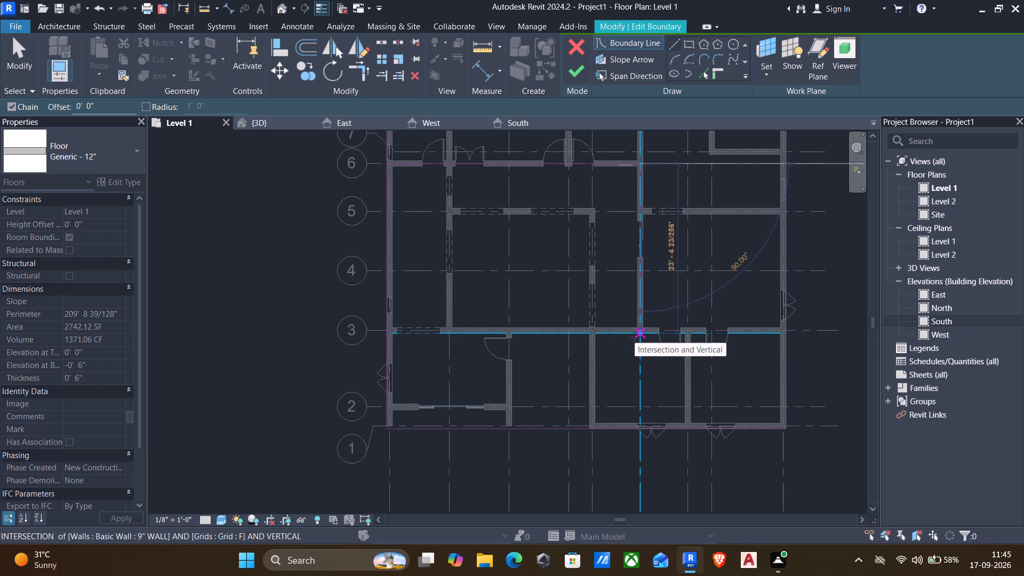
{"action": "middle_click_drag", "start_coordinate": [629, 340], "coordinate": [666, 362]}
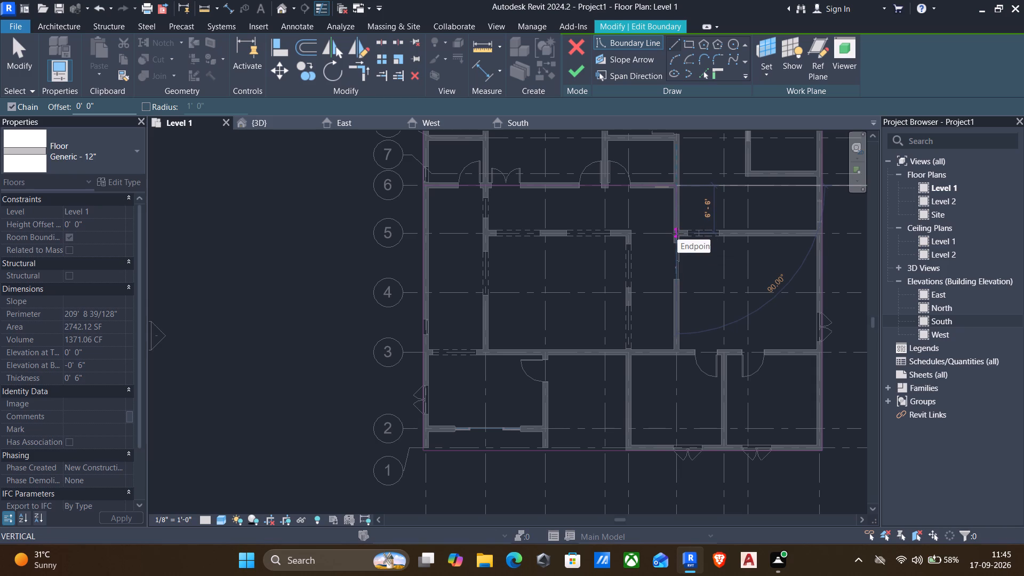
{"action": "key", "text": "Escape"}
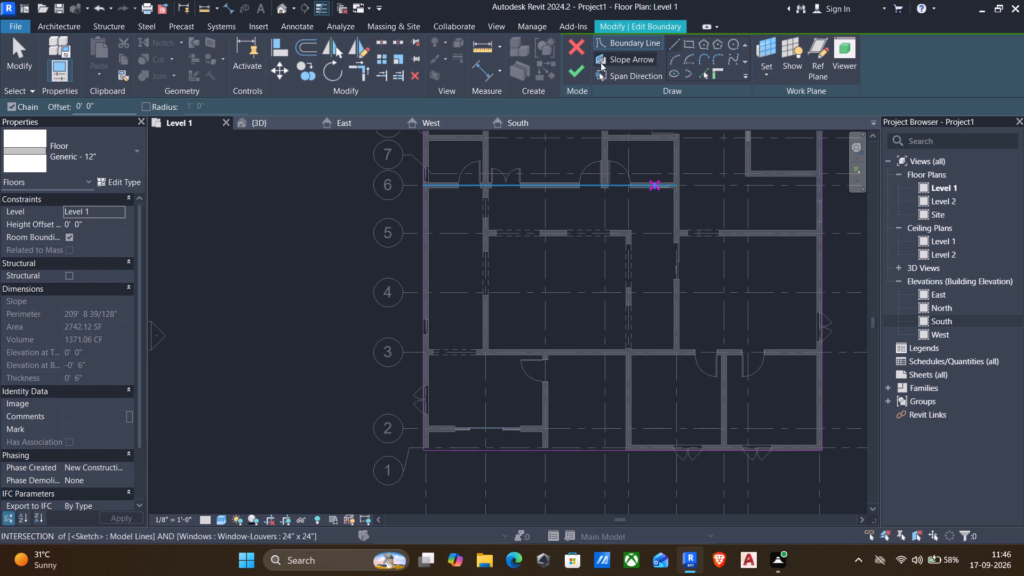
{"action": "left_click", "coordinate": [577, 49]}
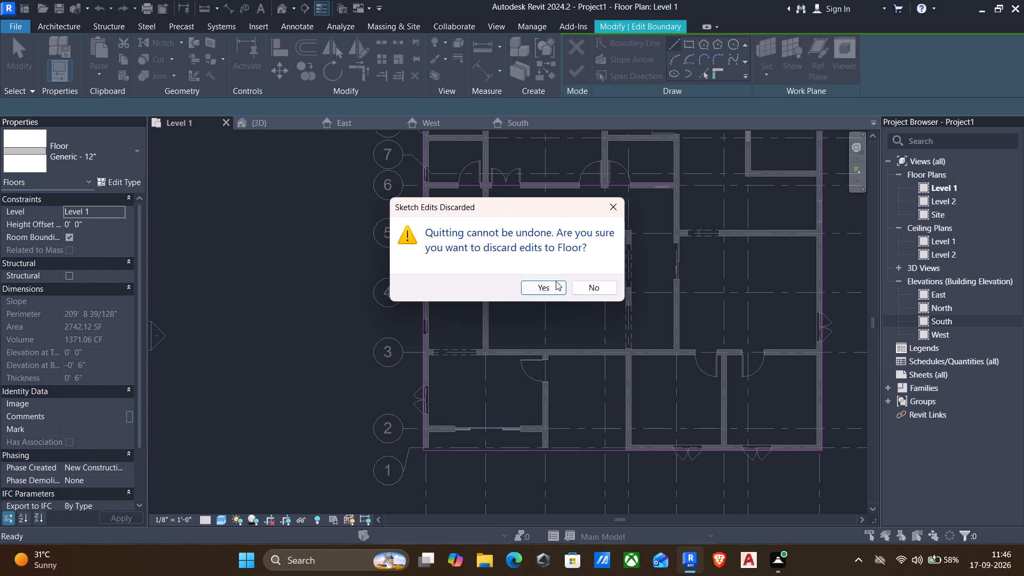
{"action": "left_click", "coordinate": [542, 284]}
Start an in-place model on Level 1 in the Generic Models category.
{"action": "scroll", "coordinate": [534, 302], "scroll_direction": "down", "scroll_amount": 1}
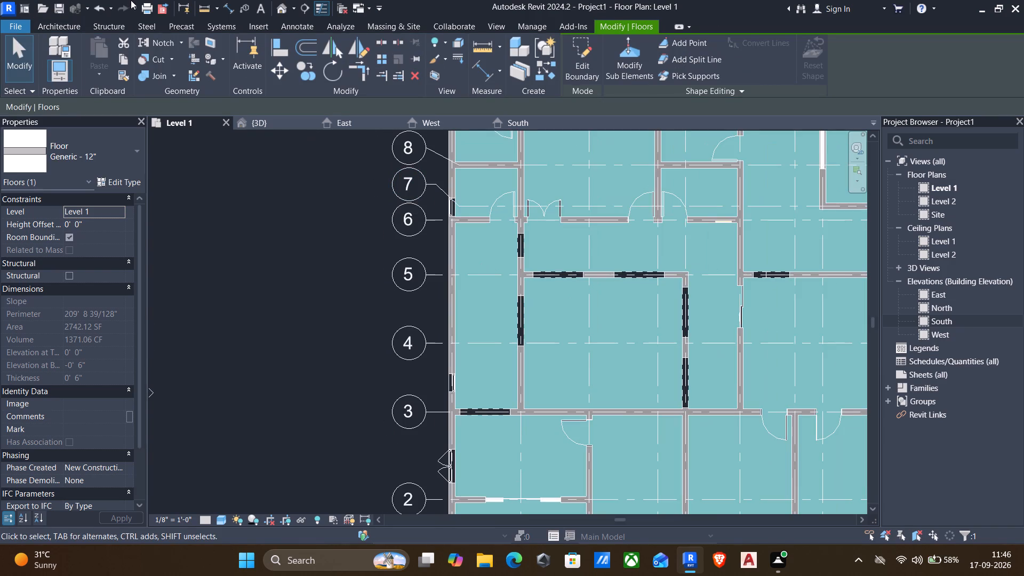
{"action": "left_click", "coordinate": [69, 29]}
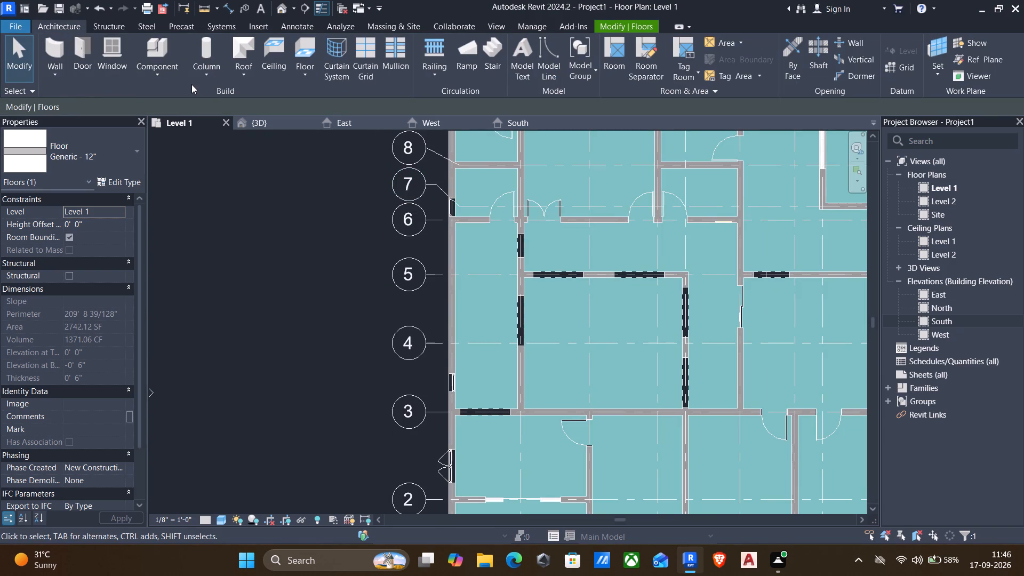
{"action": "left_click", "coordinate": [162, 81]}
{"action": "left_click", "coordinate": [167, 124]}
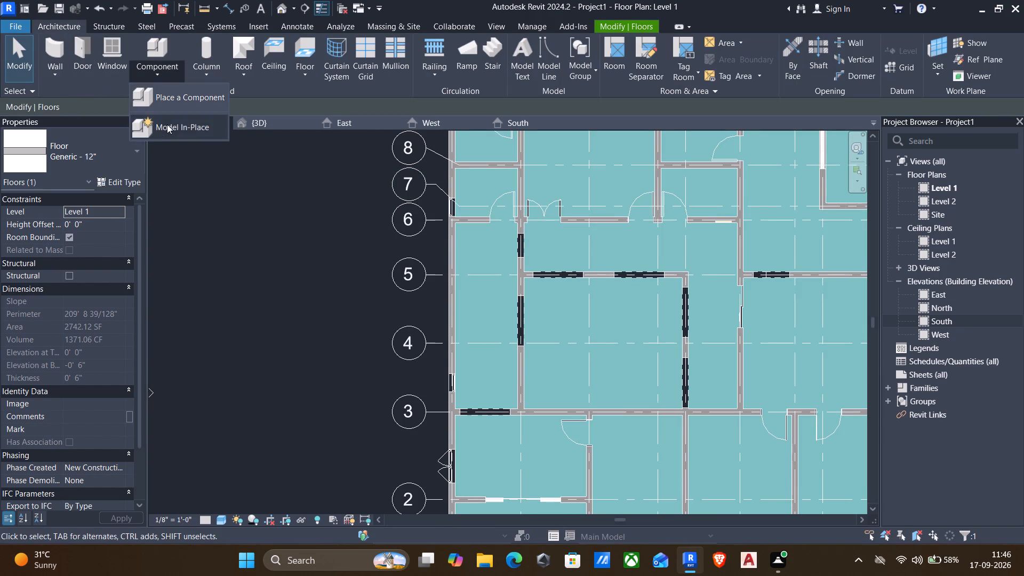
{"action": "scroll", "coordinate": [541, 275], "scroll_direction": "down", "scroll_amount": 9}
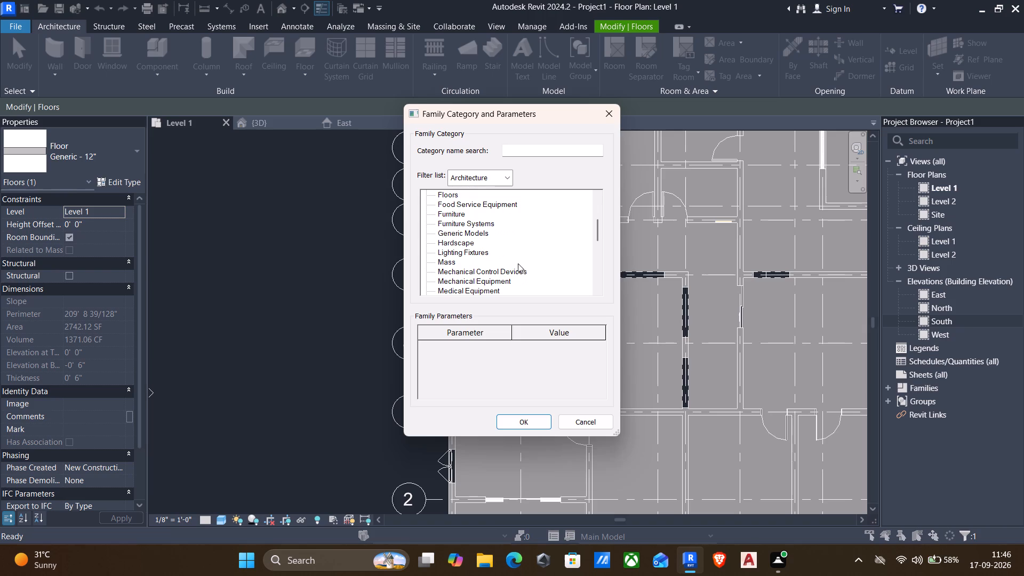
{"action": "left_click", "coordinate": [453, 231]}
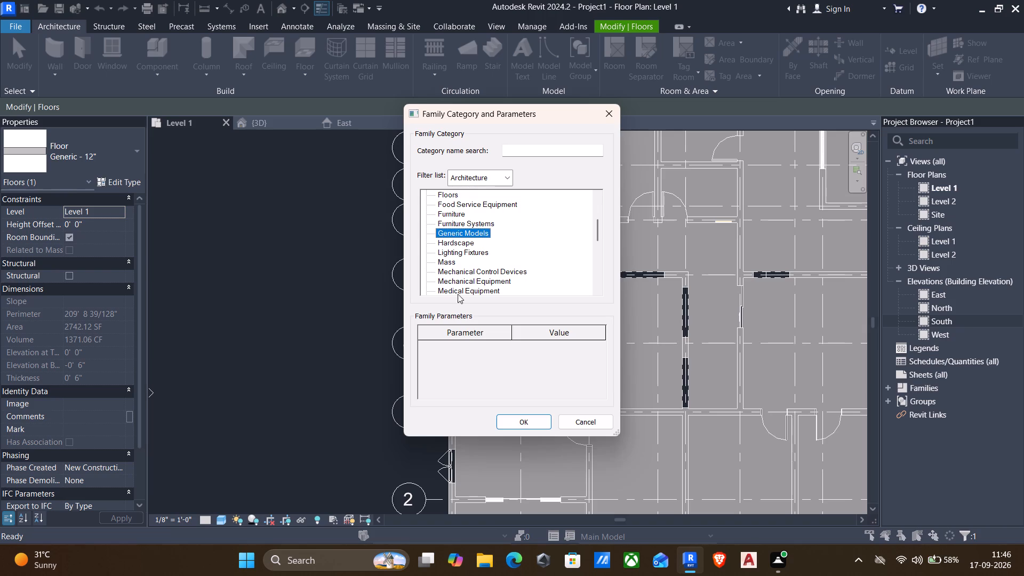
{"action": "left_click", "coordinate": [507, 425]}
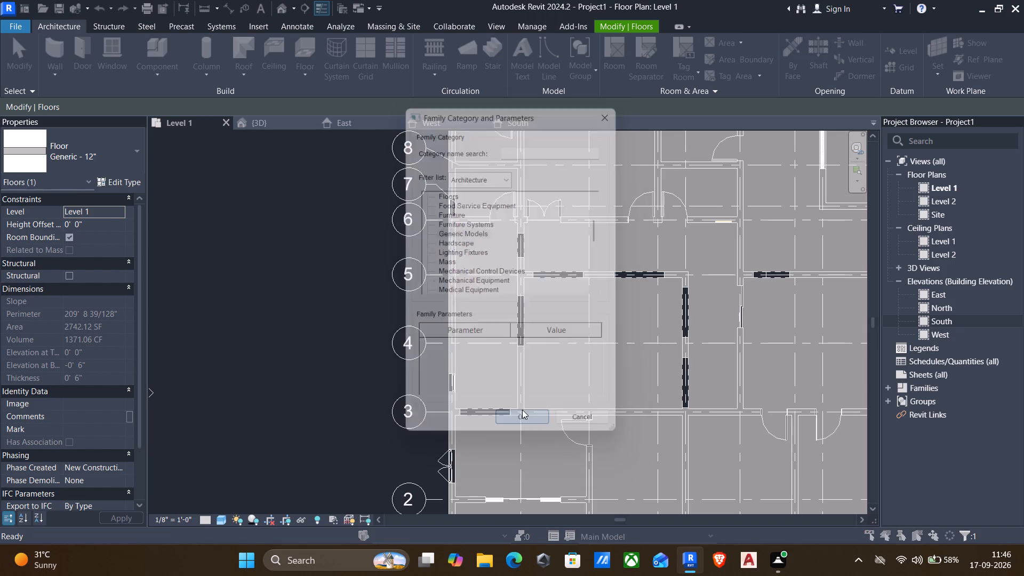
{"action": "left_click", "coordinate": [503, 304]}
Begin a void extrusion and set its work plane to the main floor slab's top face in the 3D view.
{"action": "scroll", "coordinate": [582, 381], "scroll_direction": "down", "scroll_amount": 3}
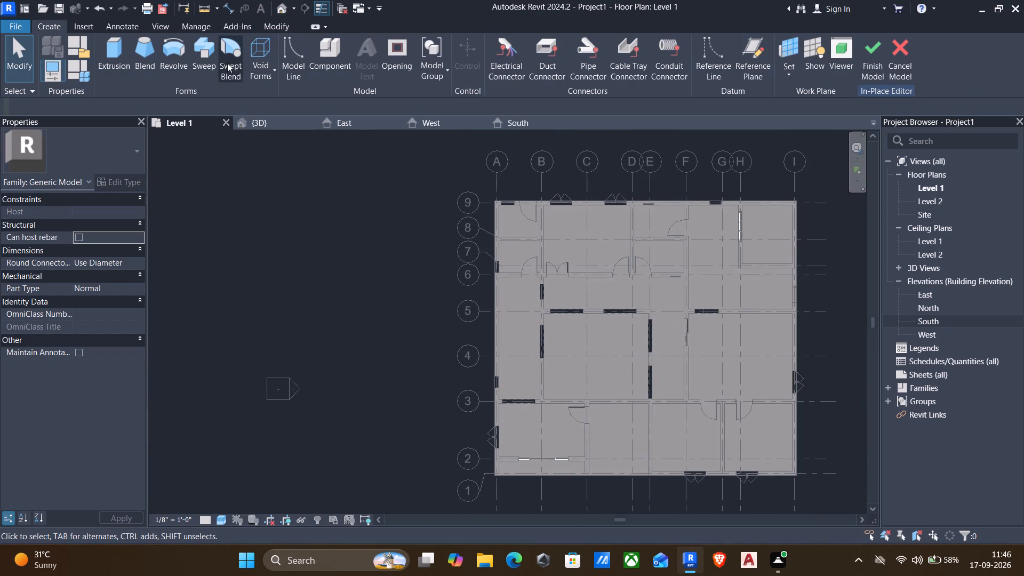
{"action": "left_click", "coordinate": [263, 71]}
{"action": "left_click", "coordinate": [276, 102]}
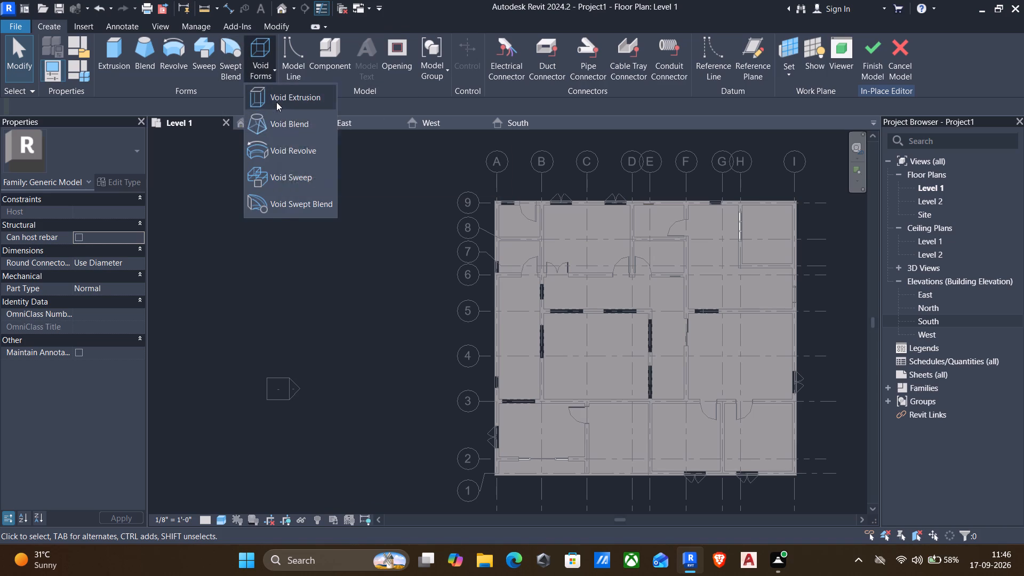
{"action": "left_click", "coordinate": [260, 127]}
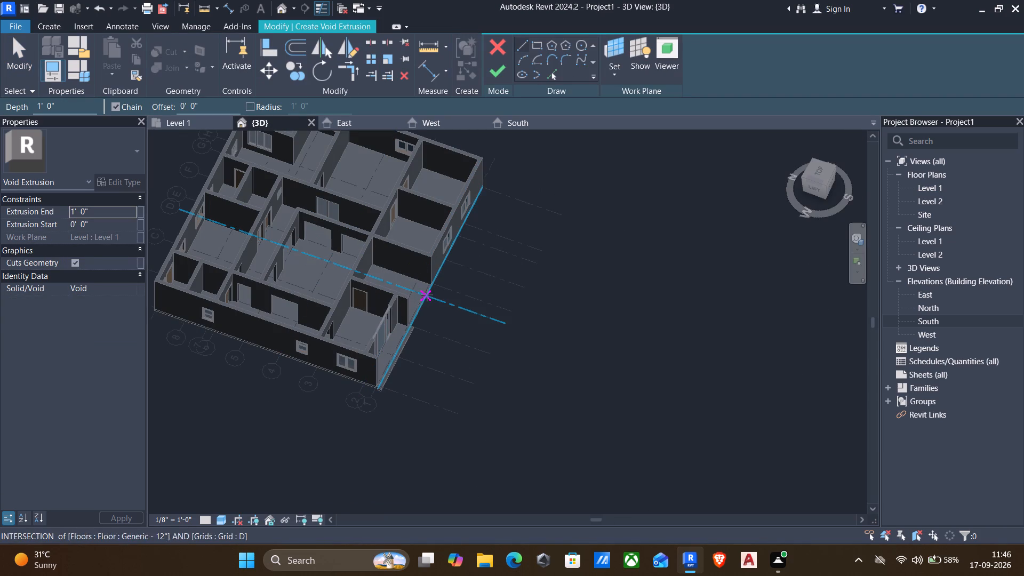
{"action": "scroll", "coordinate": [431, 298], "scroll_direction": "up", "scroll_amount": 7}
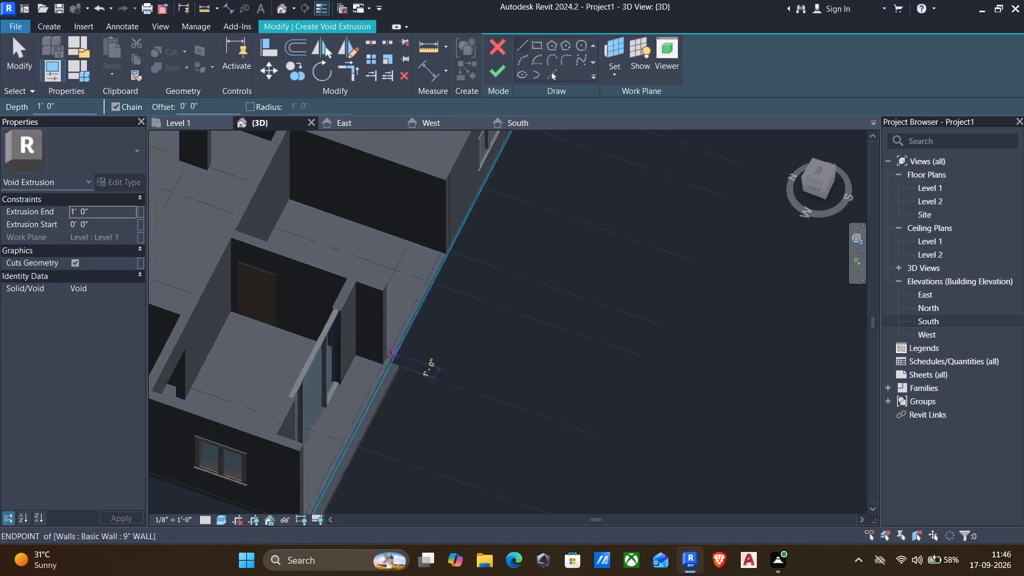
{"action": "left_click", "coordinate": [373, 390]}
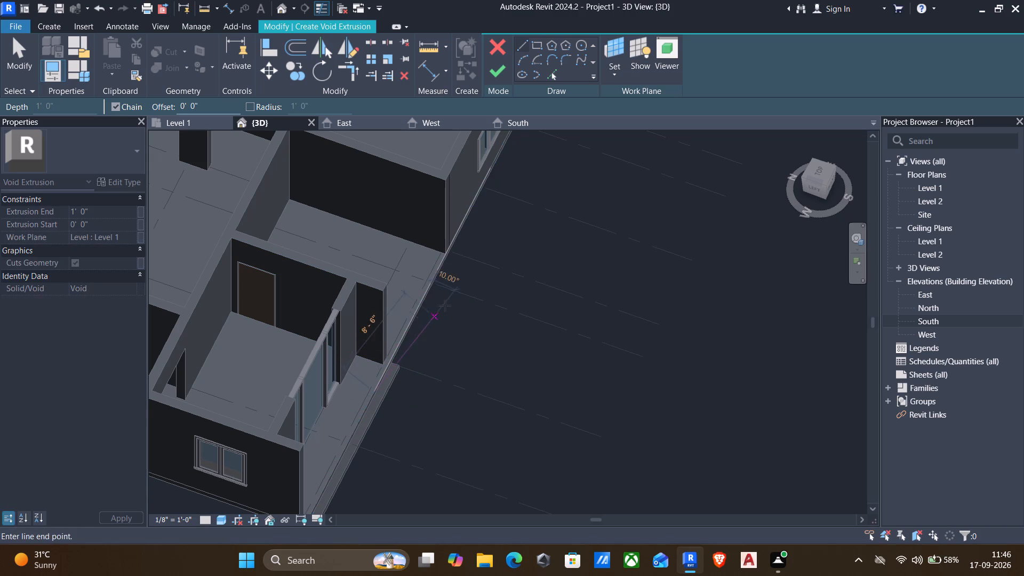
{"action": "key", "text": "Escape"}
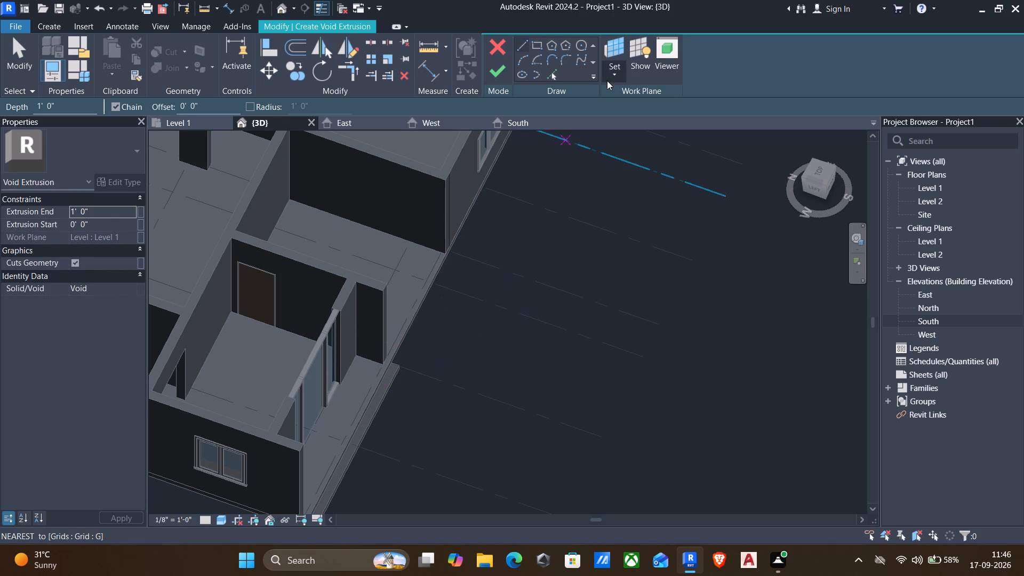
{"action": "left_click", "coordinate": [607, 81]}
{"action": "left_click_drag", "start_coordinate": [622, 125], "coordinate": [615, 127]}
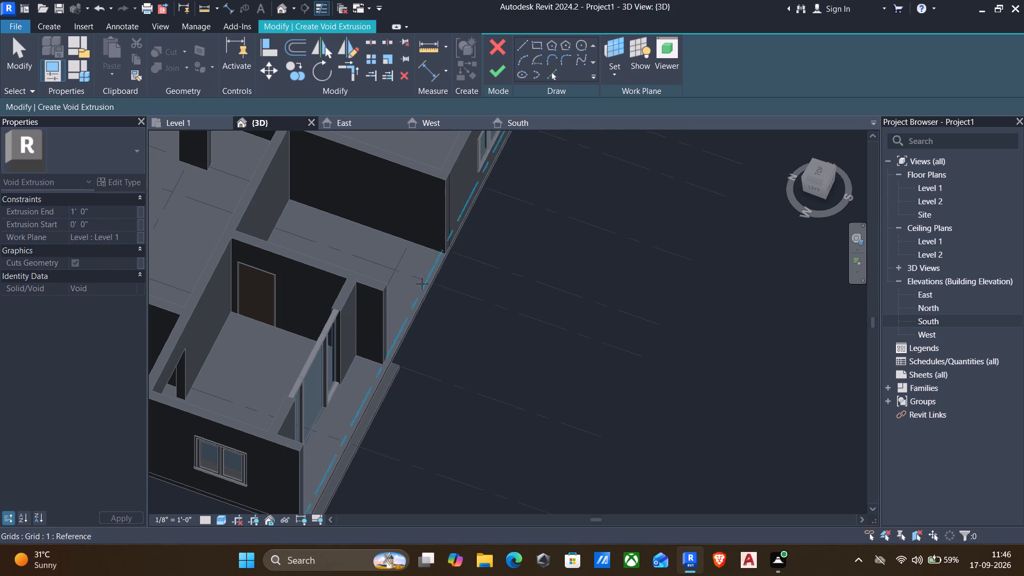
{"action": "left_click", "coordinate": [423, 285]}
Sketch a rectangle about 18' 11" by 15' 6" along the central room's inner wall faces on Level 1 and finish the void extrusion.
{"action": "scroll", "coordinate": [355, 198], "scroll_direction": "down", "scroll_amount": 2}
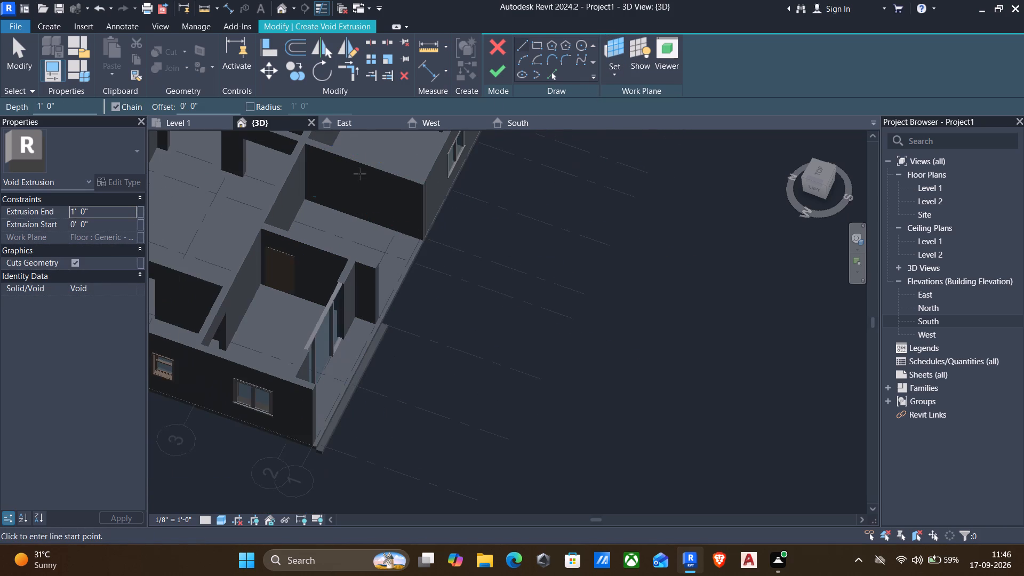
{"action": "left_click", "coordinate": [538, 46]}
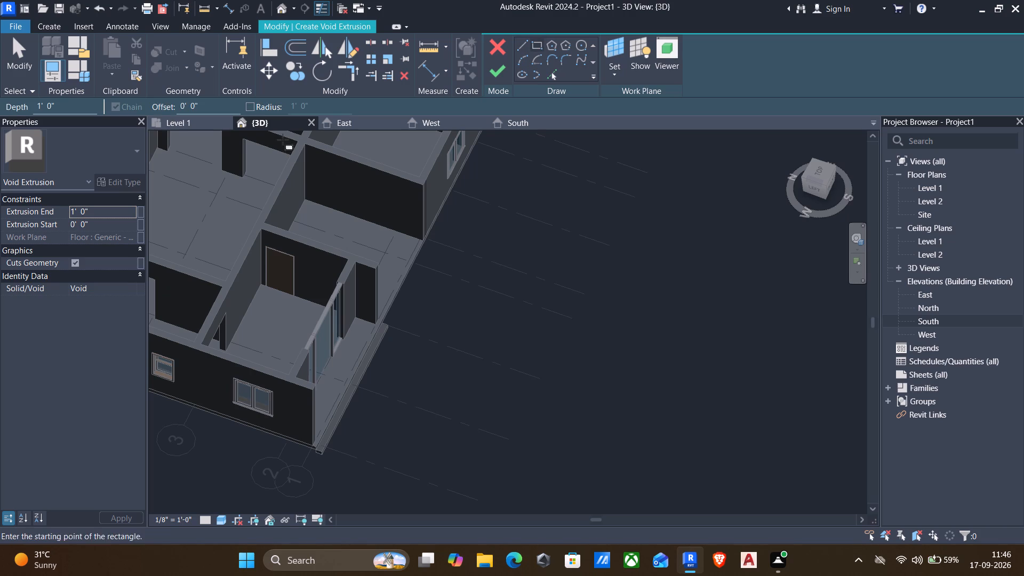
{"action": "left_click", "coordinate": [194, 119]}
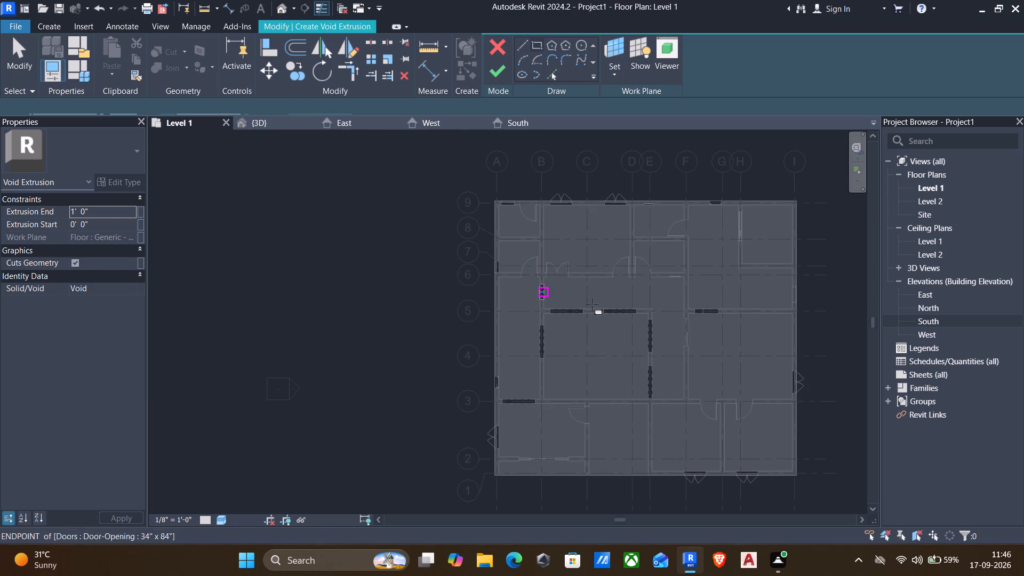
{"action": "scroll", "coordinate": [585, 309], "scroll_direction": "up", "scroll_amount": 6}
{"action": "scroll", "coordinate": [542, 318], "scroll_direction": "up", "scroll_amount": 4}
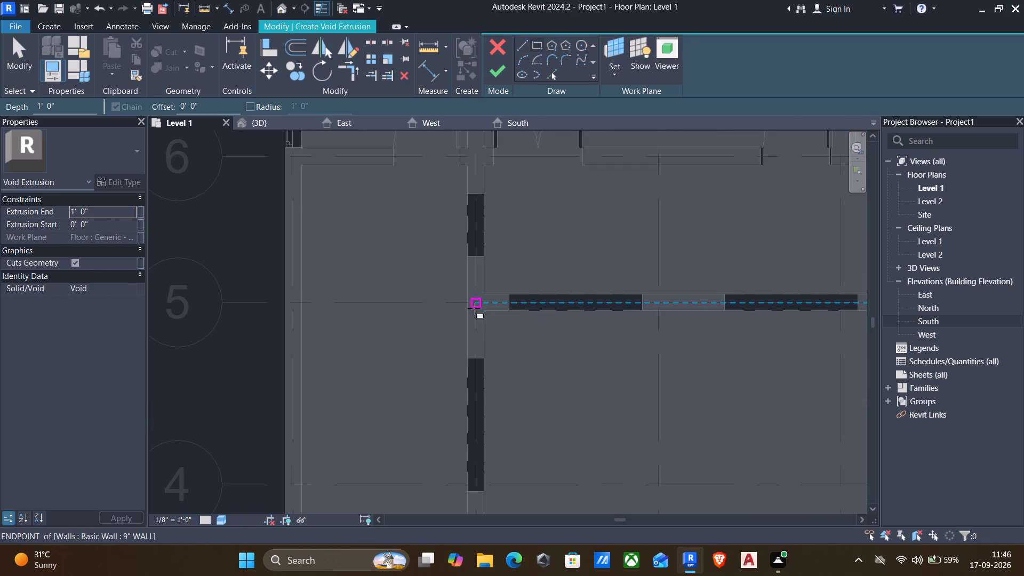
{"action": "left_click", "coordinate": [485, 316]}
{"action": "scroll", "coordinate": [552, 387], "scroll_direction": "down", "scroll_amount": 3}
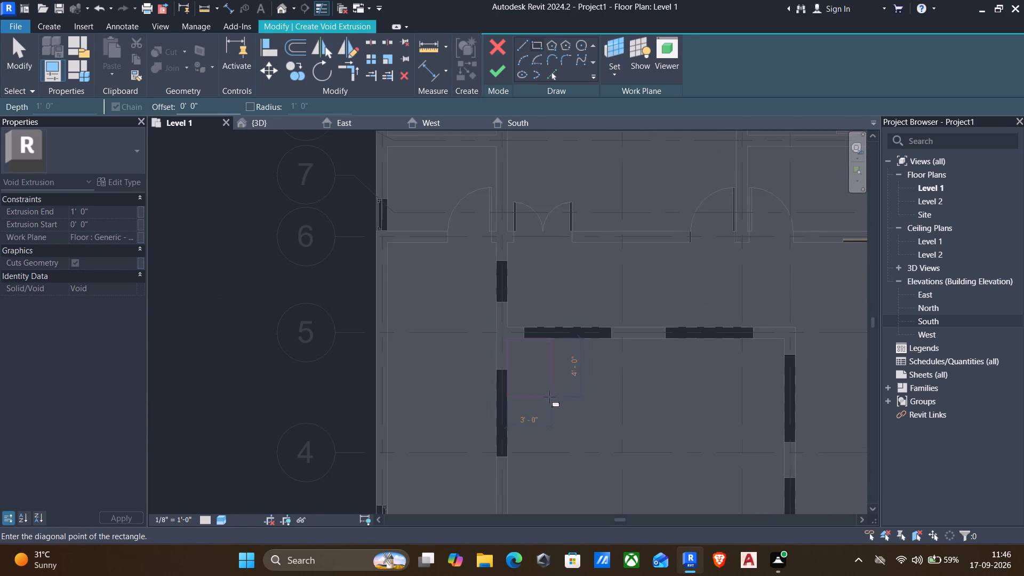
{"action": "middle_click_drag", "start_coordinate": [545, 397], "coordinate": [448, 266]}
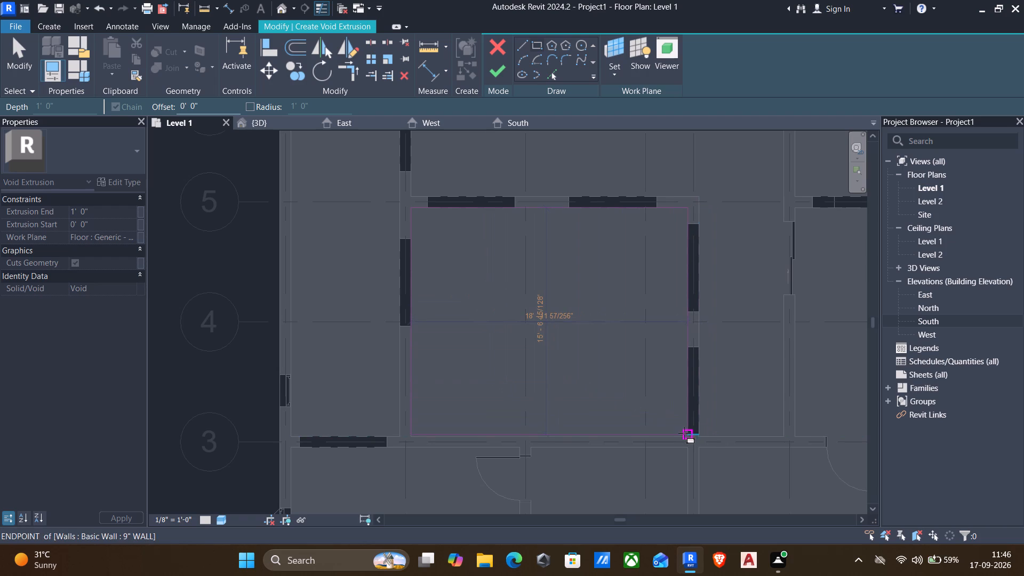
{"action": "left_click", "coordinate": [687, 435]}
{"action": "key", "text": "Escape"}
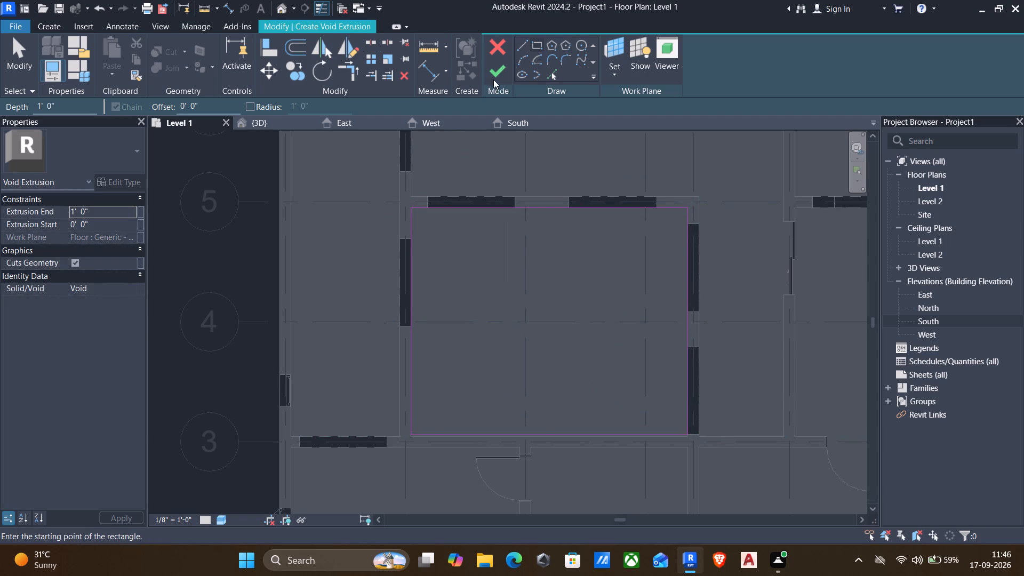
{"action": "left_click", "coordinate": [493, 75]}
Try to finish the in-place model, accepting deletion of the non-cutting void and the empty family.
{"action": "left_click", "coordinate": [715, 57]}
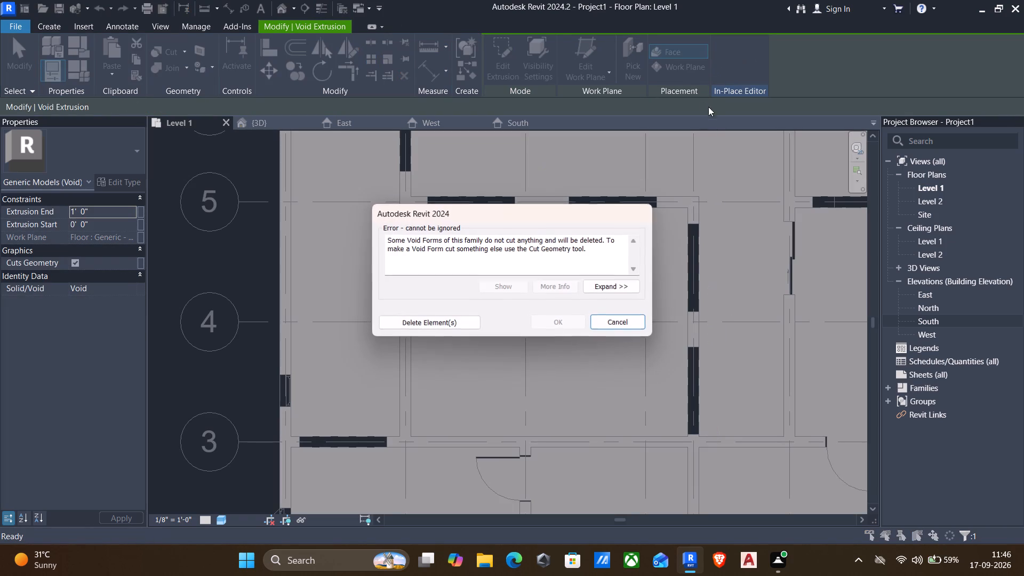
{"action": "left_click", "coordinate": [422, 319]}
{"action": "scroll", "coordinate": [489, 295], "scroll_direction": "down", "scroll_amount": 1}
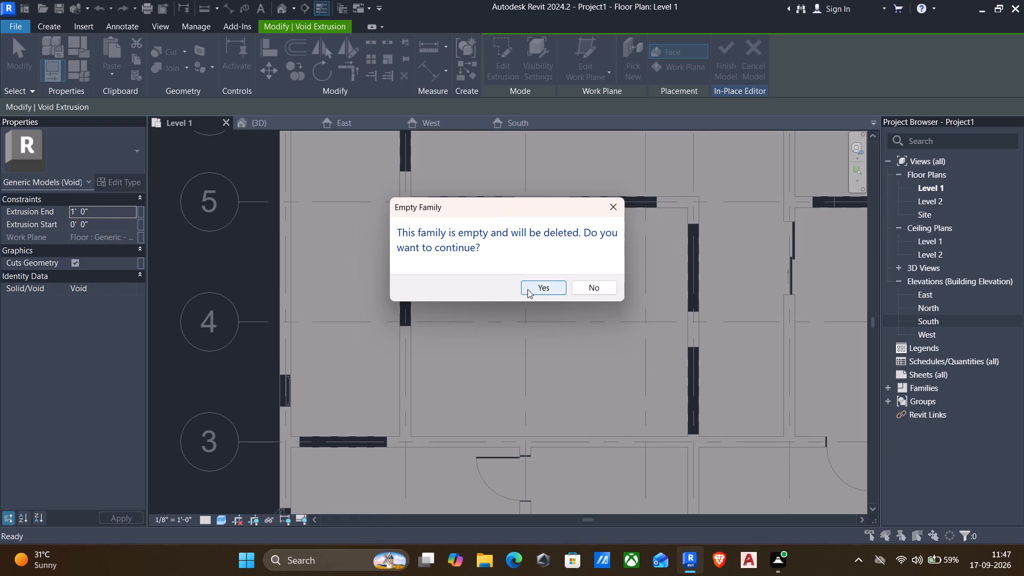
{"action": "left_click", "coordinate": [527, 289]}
Select the main Generic - 12" floor slab in the 3D view and open its boundary for editing in the Level 1 plan.
{"action": "scroll", "coordinate": [527, 289], "scroll_direction": "down", "scroll_amount": 9}
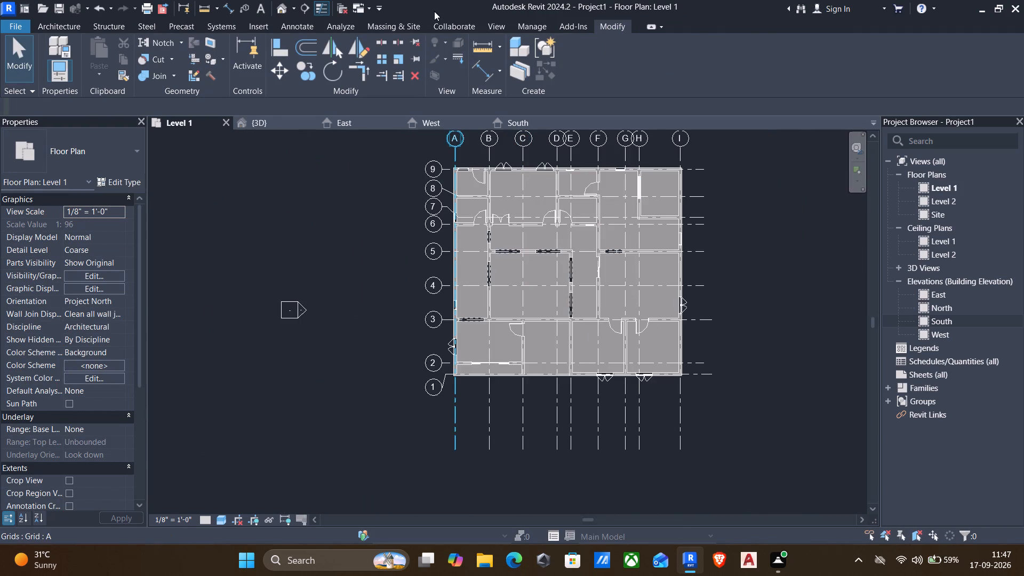
{"action": "left_click", "coordinate": [273, 126]}
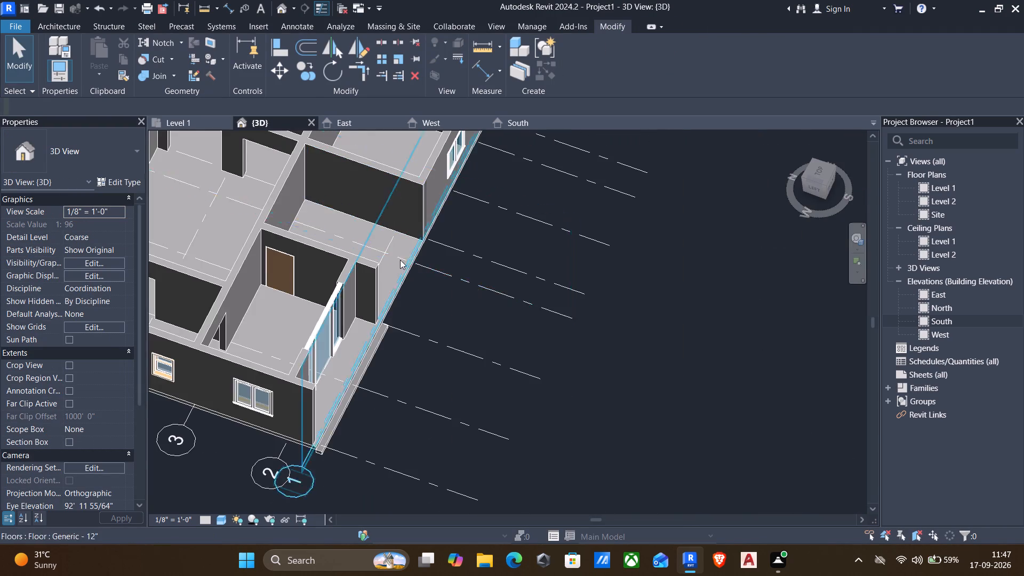
{"action": "scroll", "coordinate": [398, 259], "scroll_direction": "down", "scroll_amount": 2}
{"action": "middle_click_drag", "start_coordinate": [395, 239], "coordinate": [482, 310]}
{"action": "scroll", "coordinate": [288, 266], "scroll_direction": "up", "scroll_amount": 2}
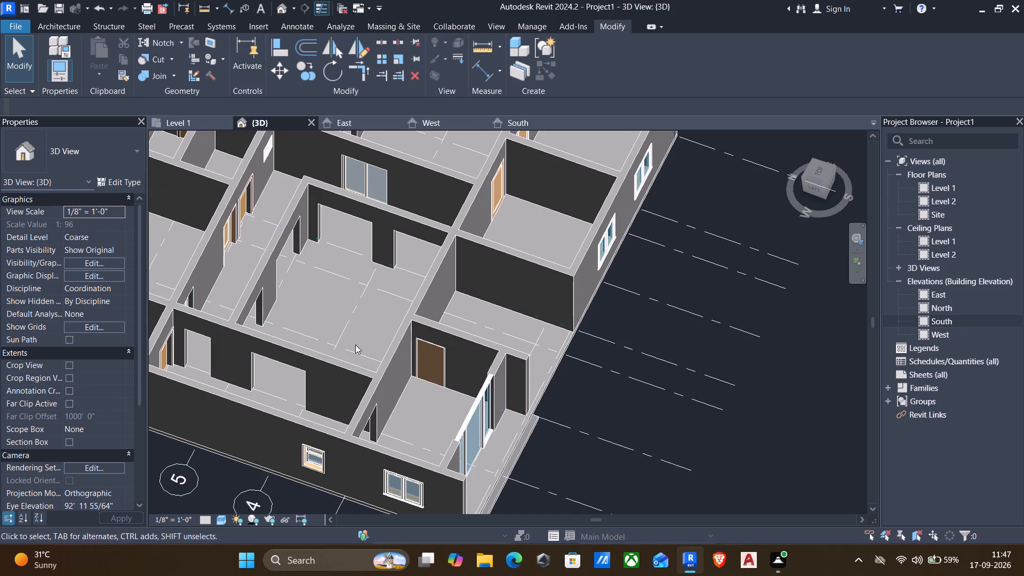
{"action": "scroll", "coordinate": [419, 351], "scroll_direction": "down", "scroll_amount": 1}
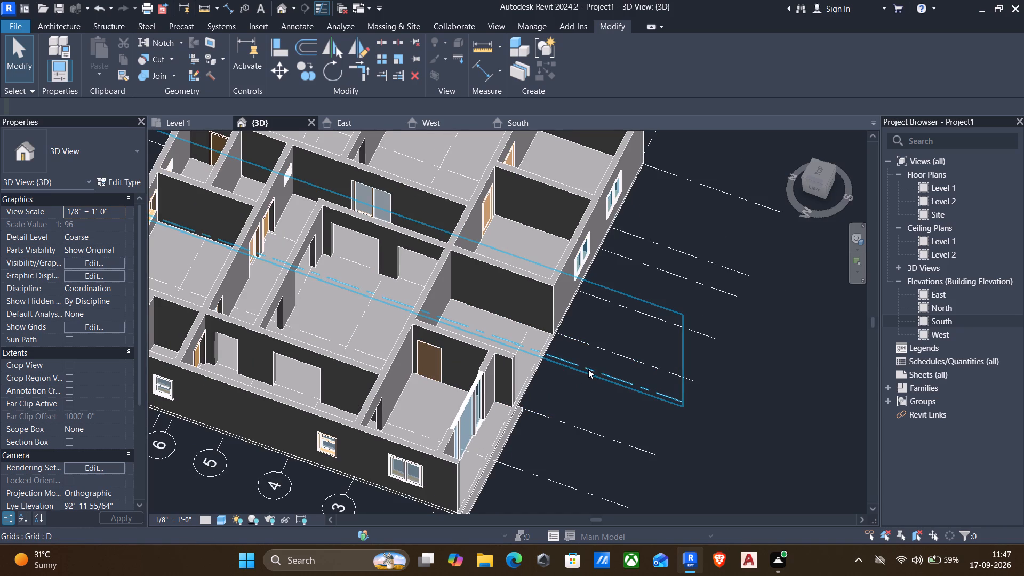
{"action": "middle_click_drag", "start_coordinate": [596, 377], "coordinate": [459, 340], "text": "shift"}
{"action": "scroll", "coordinate": [681, 419], "scroll_direction": "down", "scroll_amount": 2}
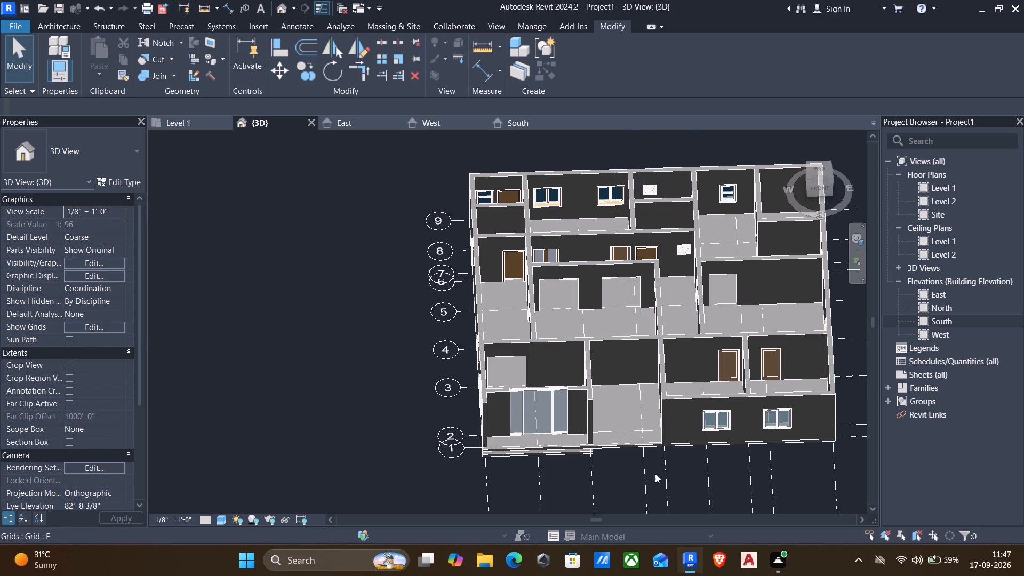
{"action": "left_click", "coordinate": [628, 442]}
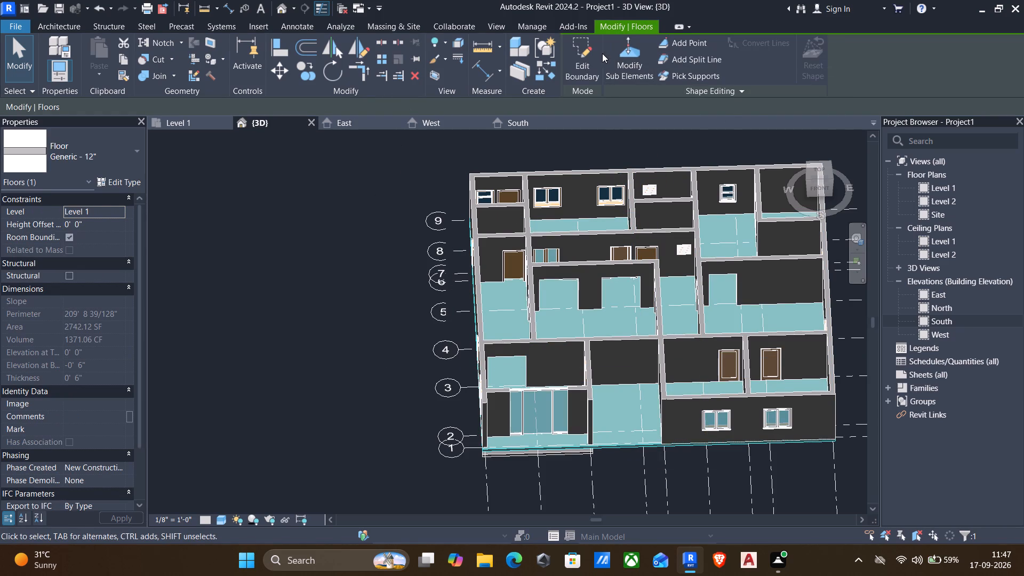
{"action": "left_click", "coordinate": [587, 51]}
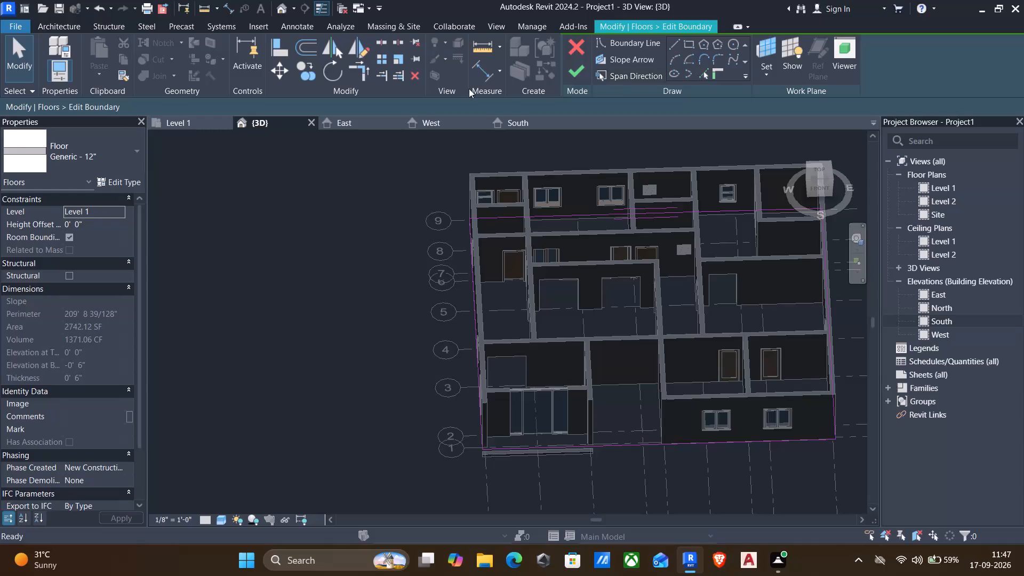
{"action": "left_click", "coordinate": [204, 122]}
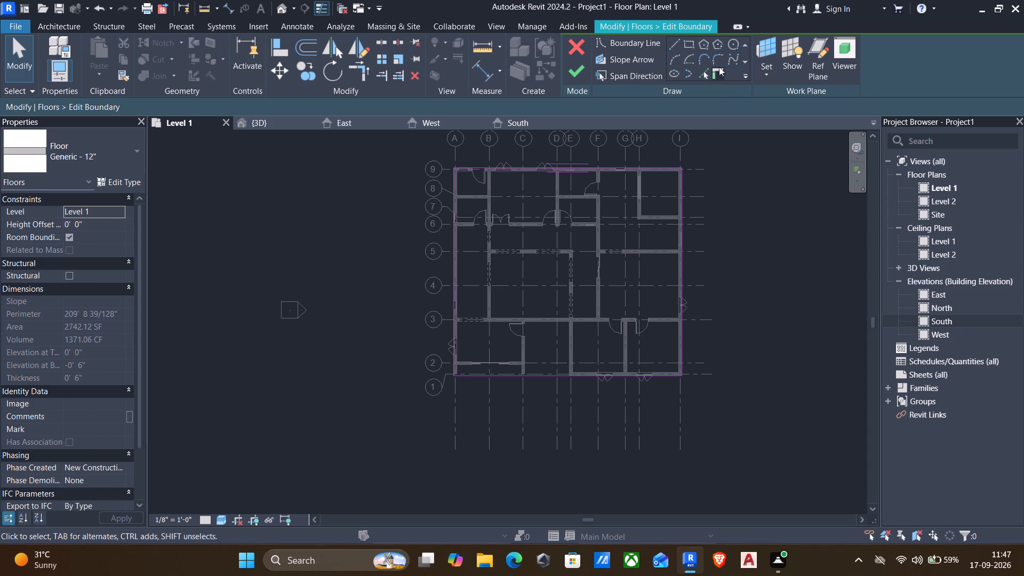
Pick boundary lines along the lower face of the grid 6 wall, the outer face of the grid B wall and the lower face of the grid 3 wall.
{"action": "left_click", "coordinate": [699, 73]}
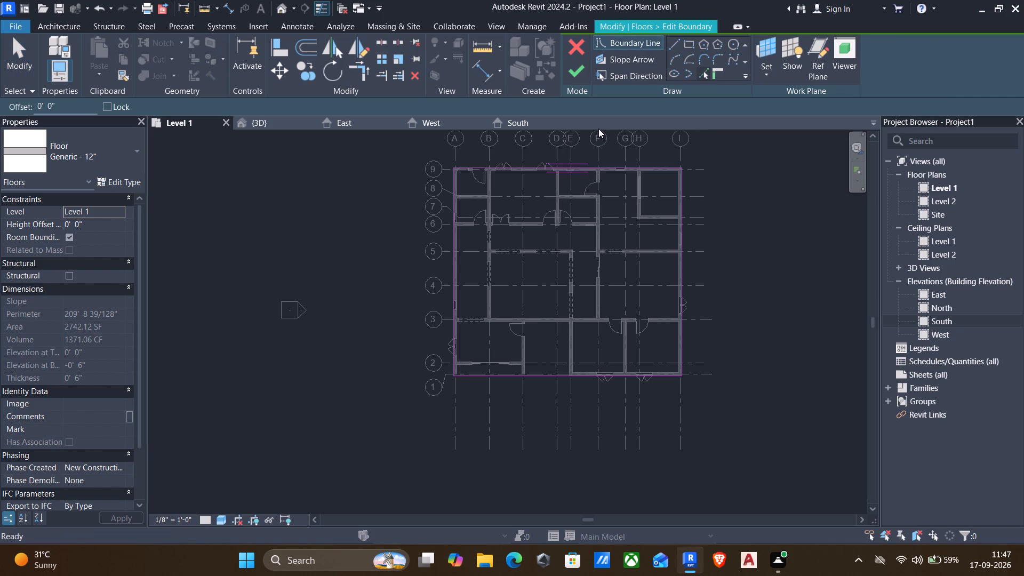
{"action": "scroll", "coordinate": [495, 217], "scroll_direction": "up", "scroll_amount": 3}
{"action": "scroll", "coordinate": [409, 233], "scroll_direction": "up", "scroll_amount": 2}
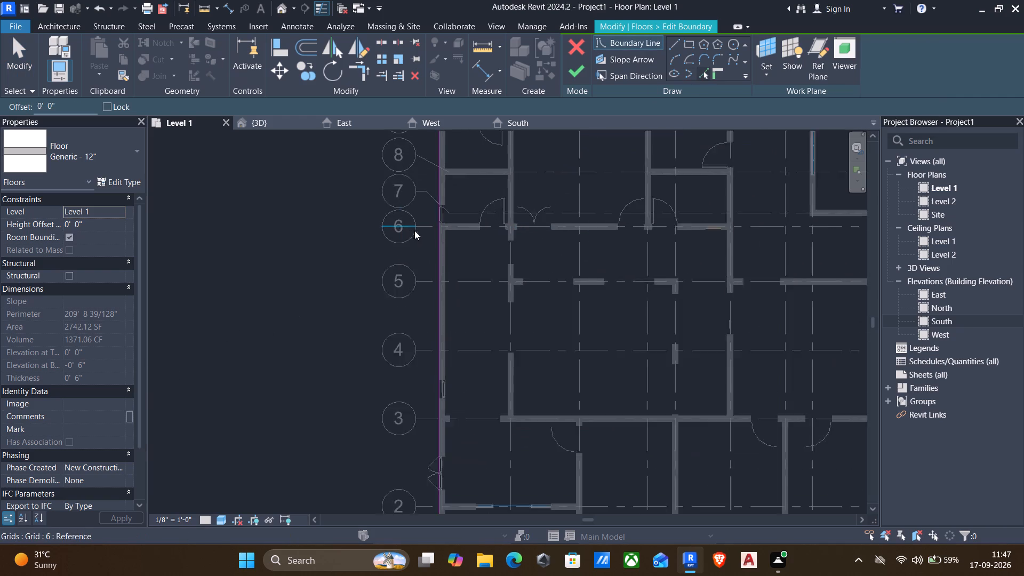
{"action": "scroll", "coordinate": [414, 230], "scroll_direction": "up", "scroll_amount": 1}
{"action": "scroll", "coordinate": [461, 233], "scroll_direction": "up", "scroll_amount": 3}
{"action": "left_click", "coordinate": [452, 233]}
{"action": "scroll", "coordinate": [501, 233], "scroll_direction": "down", "scroll_amount": 3}
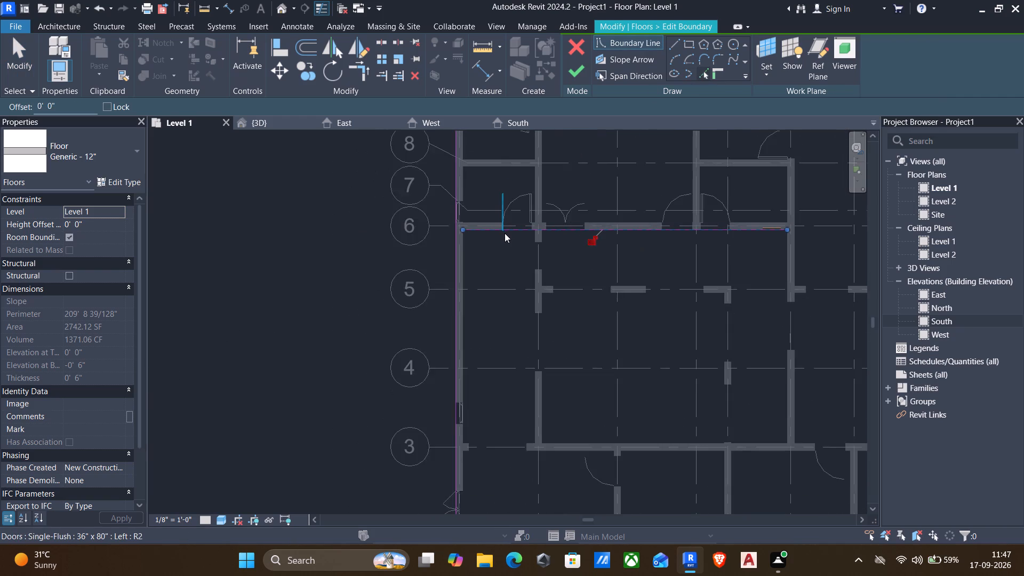
{"action": "scroll", "coordinate": [506, 233], "scroll_direction": "down", "scroll_amount": 3}
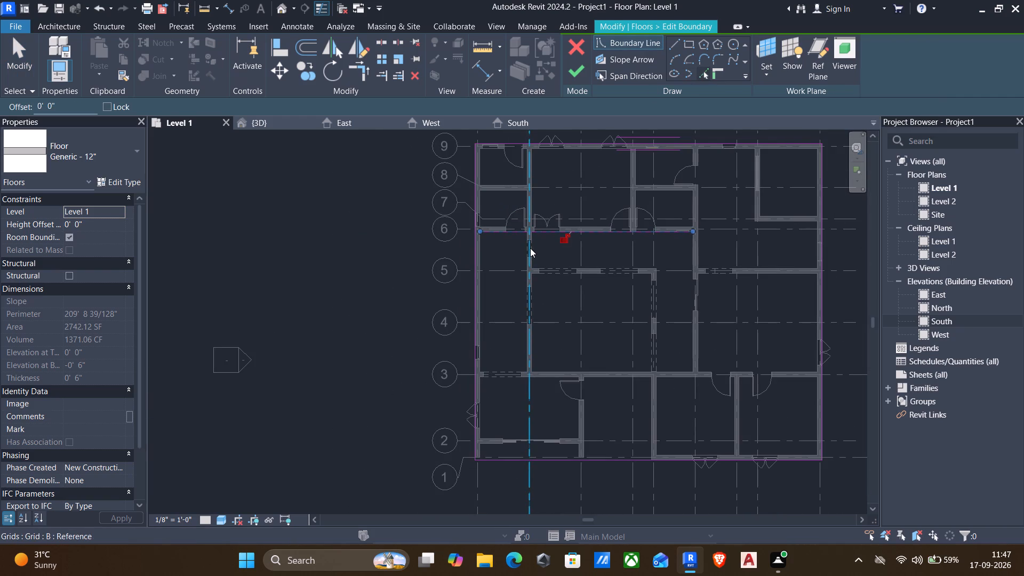
{"action": "scroll", "coordinate": [527, 251], "scroll_direction": "up", "scroll_amount": 3}
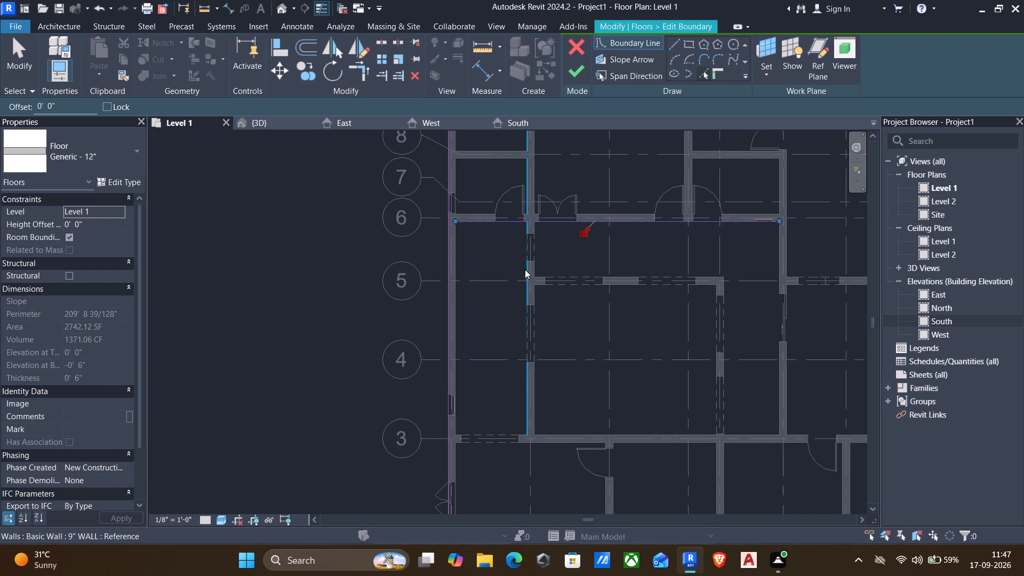
{"action": "left_click", "coordinate": [527, 274]}
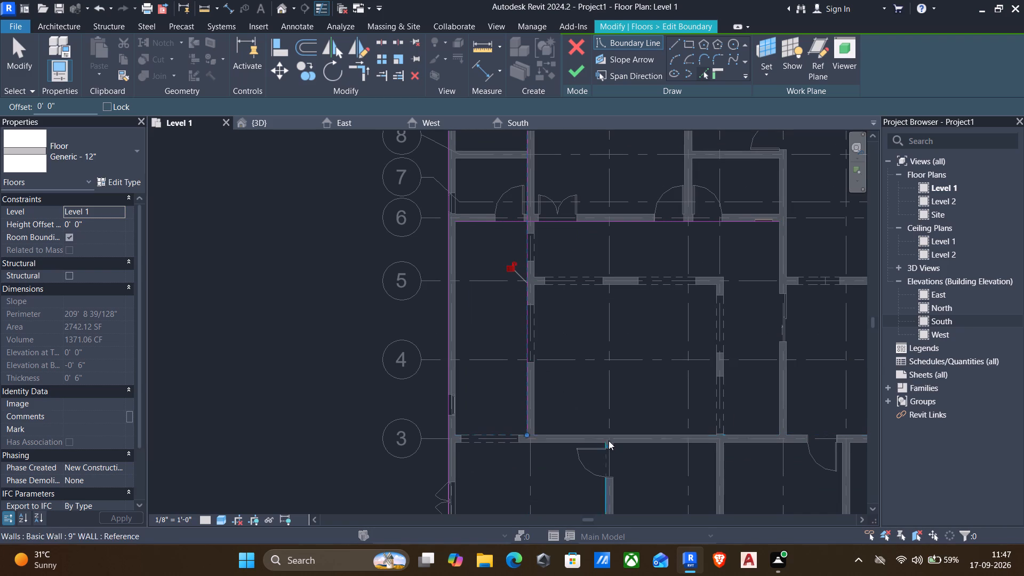
{"action": "left_click", "coordinate": [621, 446]}
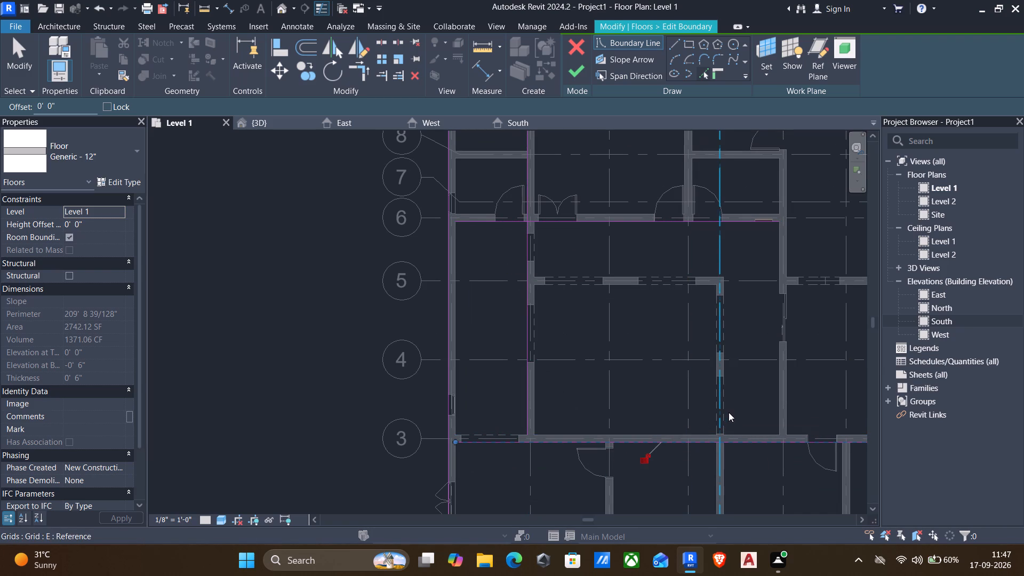
Pick boundary lines along the central room's inner wall faces at grid E and grid 5.
{"action": "scroll", "coordinate": [723, 391], "scroll_direction": "up", "scroll_amount": 3}
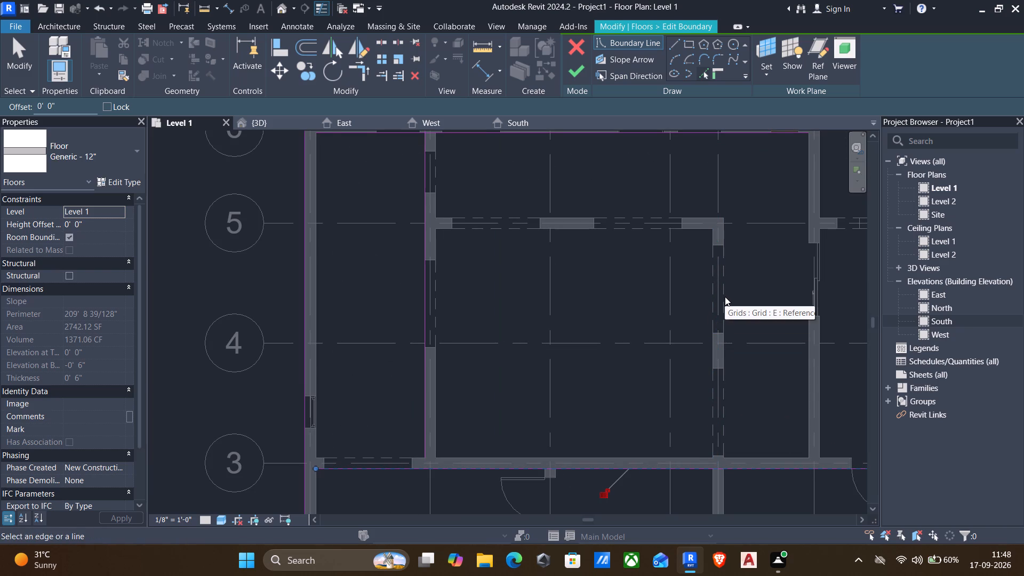
{"action": "left_click", "coordinate": [711, 354]}
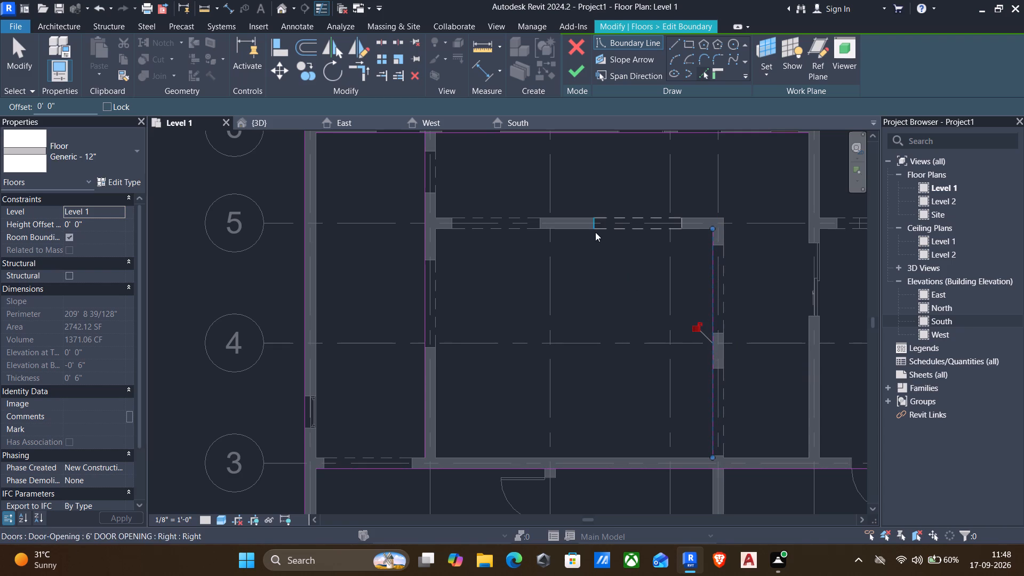
{"action": "left_click", "coordinate": [575, 229]}
{"action": "scroll", "coordinate": [590, 249], "scroll_direction": "down", "scroll_amount": 2}
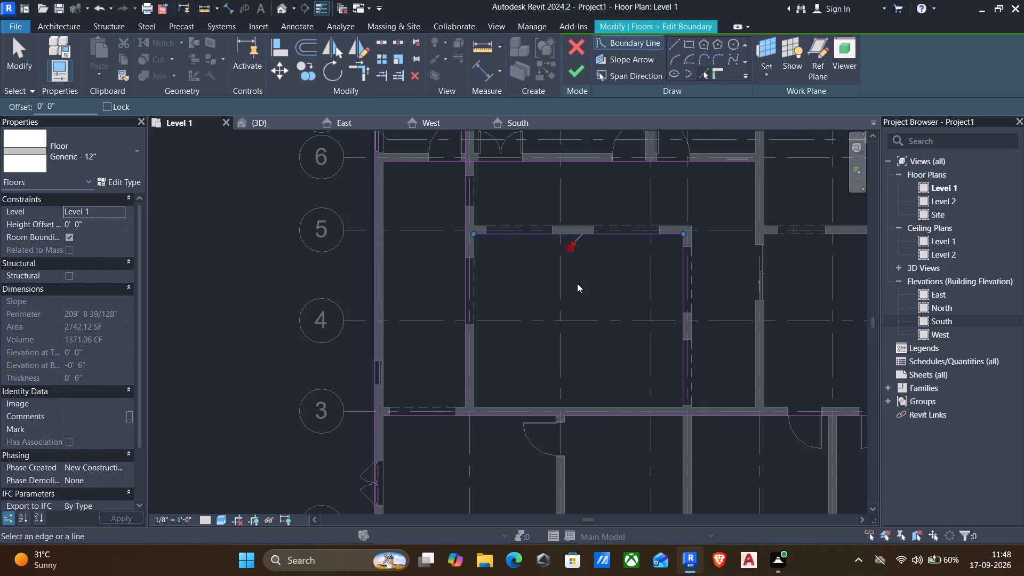
{"action": "middle_click_drag", "start_coordinate": [582, 255], "coordinate": [568, 264]}
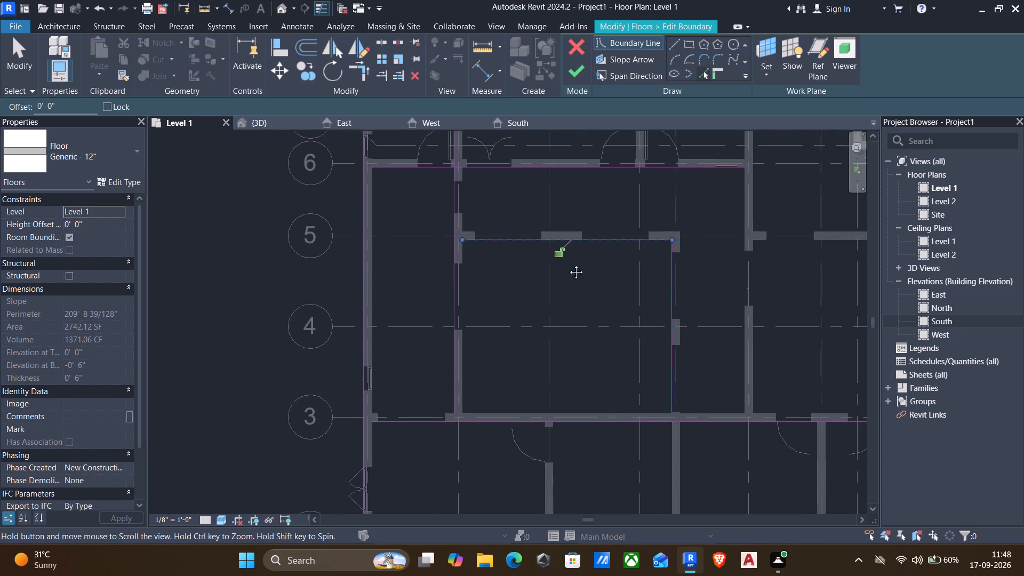
{"action": "middle_click_drag", "start_coordinate": [568, 264], "coordinate": [518, 278]}
{"action": "scroll", "coordinate": [489, 285], "scroll_direction": "down", "scroll_amount": 1}
{"action": "middle_click_drag", "start_coordinate": [562, 359], "coordinate": [550, 343]}
{"action": "scroll", "coordinate": [553, 348], "scroll_direction": "down", "scroll_amount": 1}
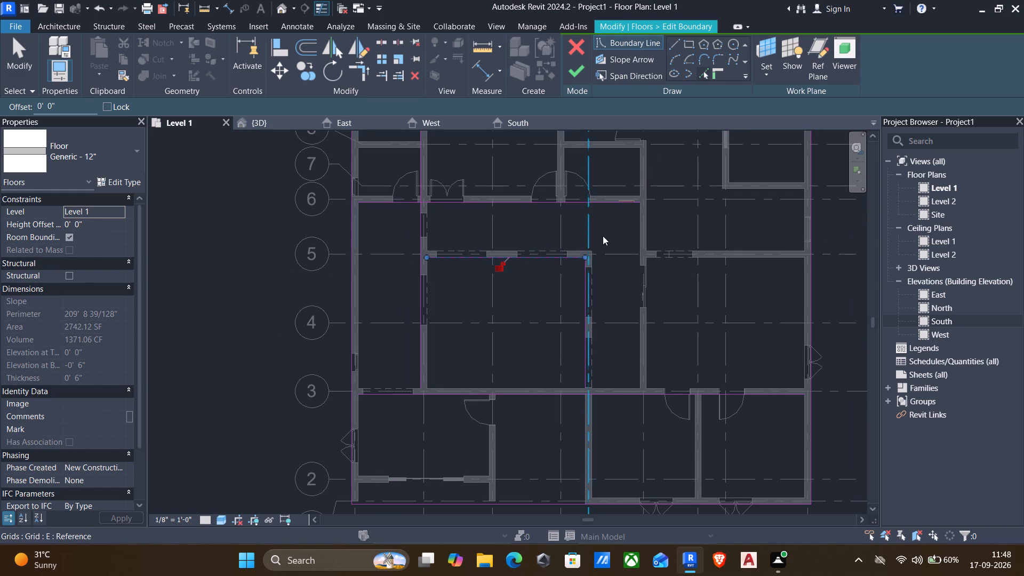
{"action": "key", "text": "Escape"}
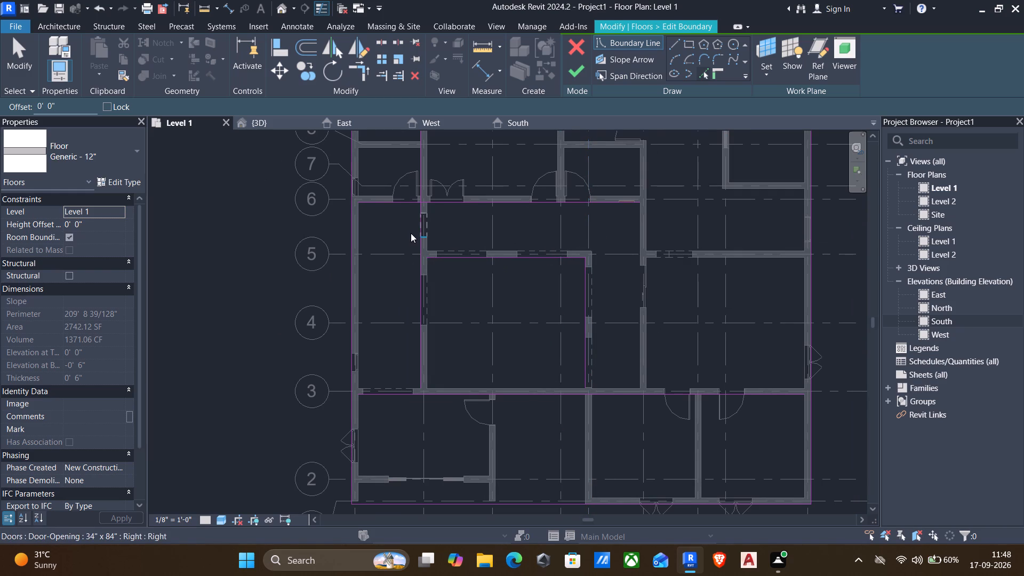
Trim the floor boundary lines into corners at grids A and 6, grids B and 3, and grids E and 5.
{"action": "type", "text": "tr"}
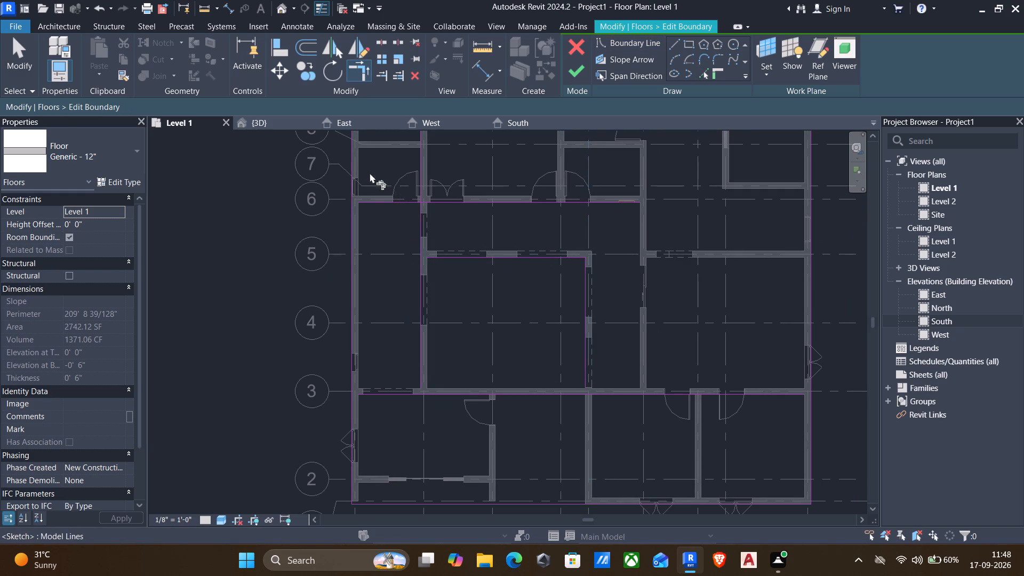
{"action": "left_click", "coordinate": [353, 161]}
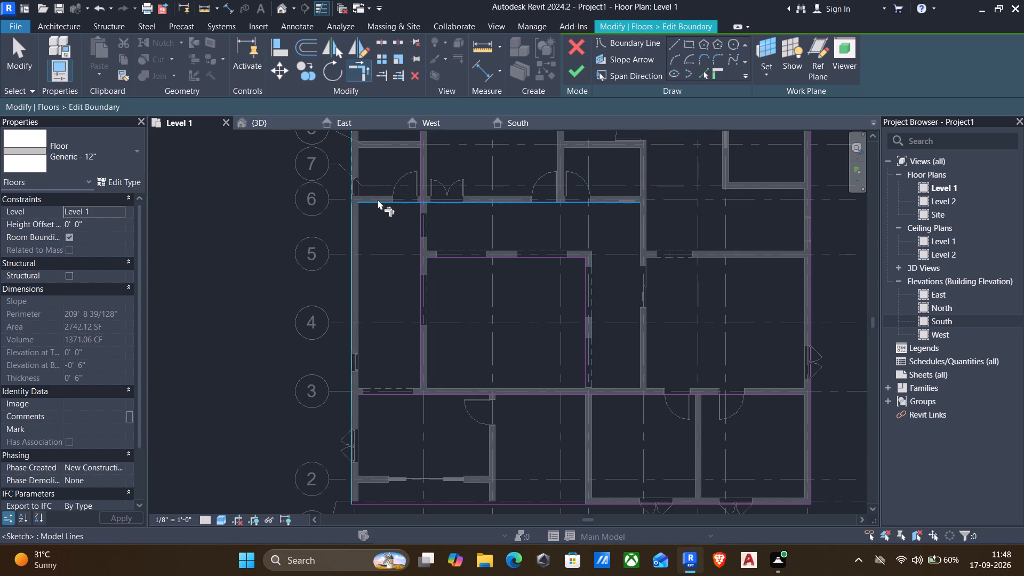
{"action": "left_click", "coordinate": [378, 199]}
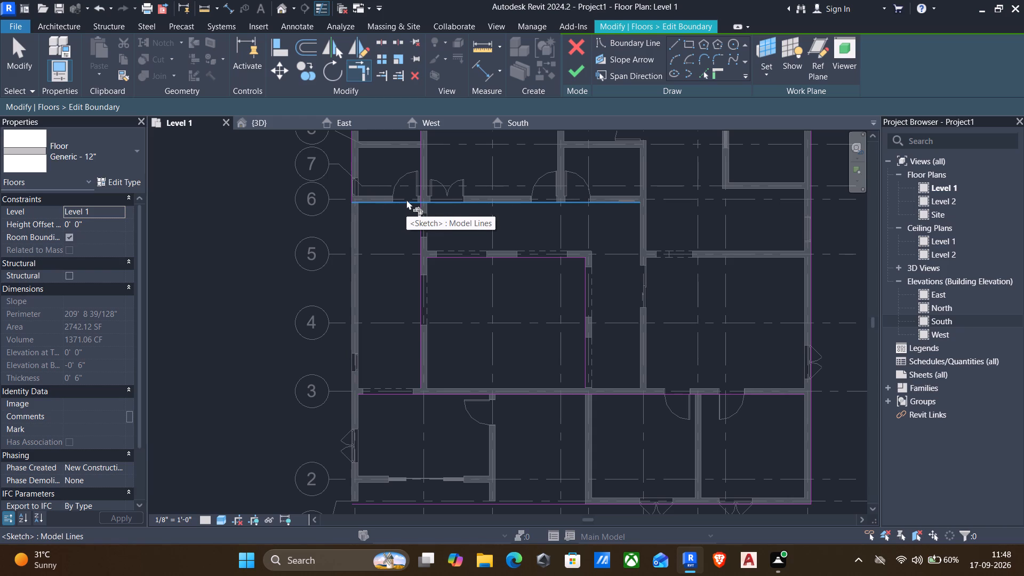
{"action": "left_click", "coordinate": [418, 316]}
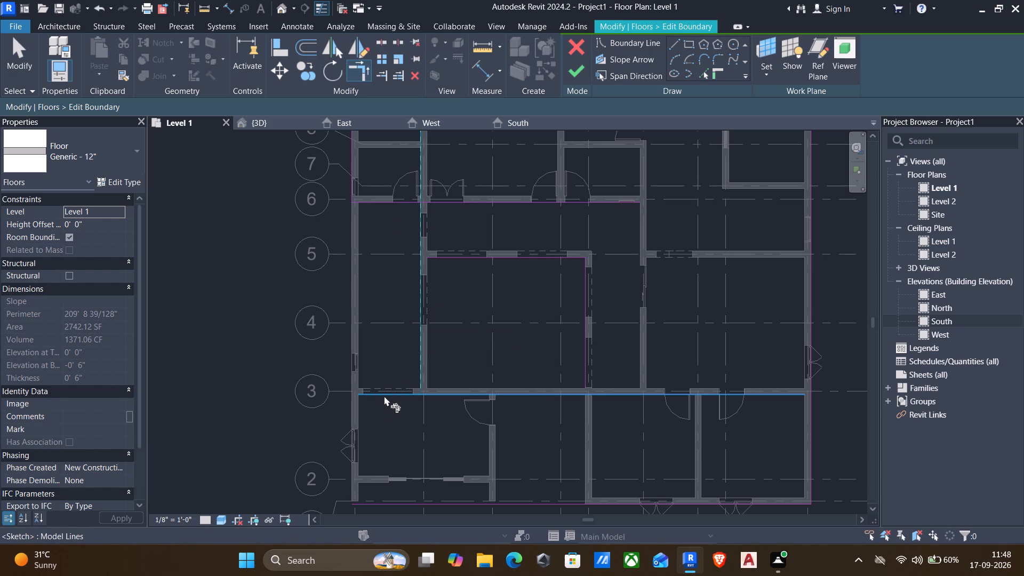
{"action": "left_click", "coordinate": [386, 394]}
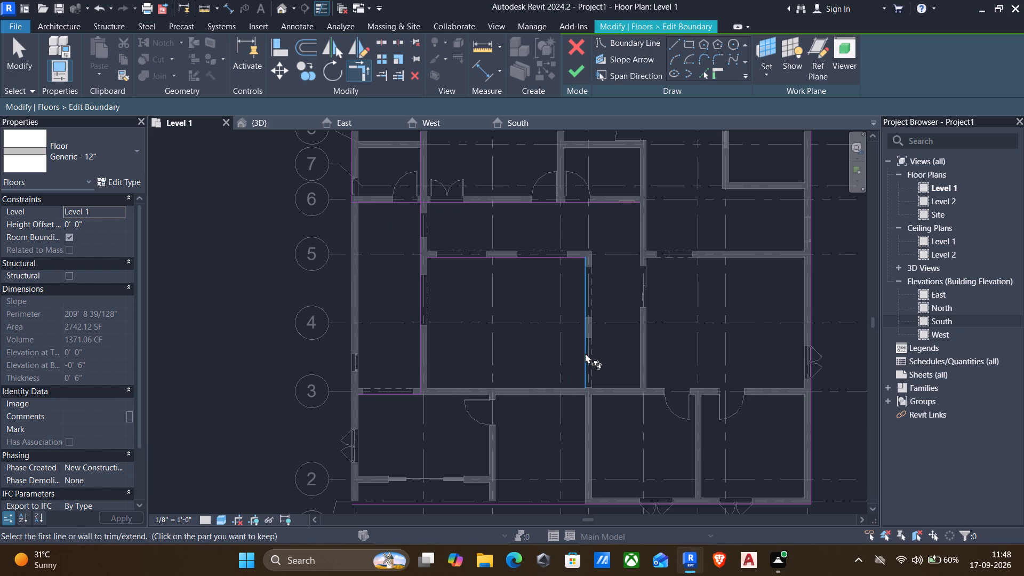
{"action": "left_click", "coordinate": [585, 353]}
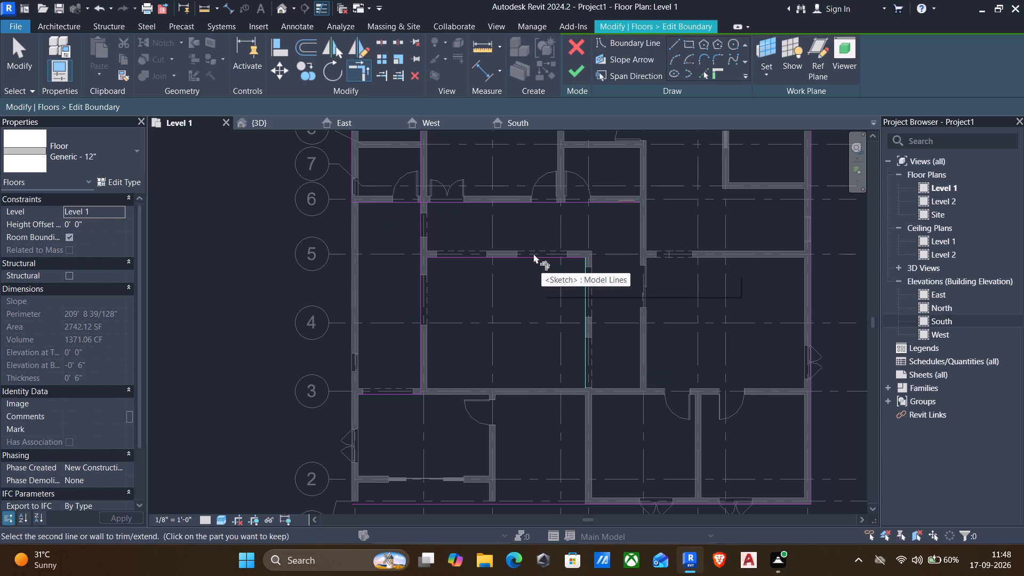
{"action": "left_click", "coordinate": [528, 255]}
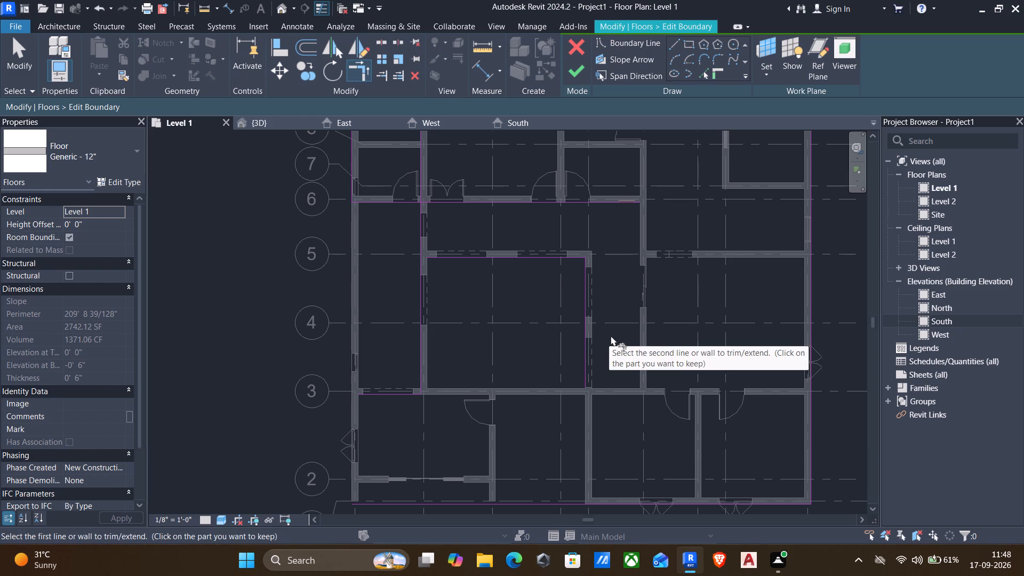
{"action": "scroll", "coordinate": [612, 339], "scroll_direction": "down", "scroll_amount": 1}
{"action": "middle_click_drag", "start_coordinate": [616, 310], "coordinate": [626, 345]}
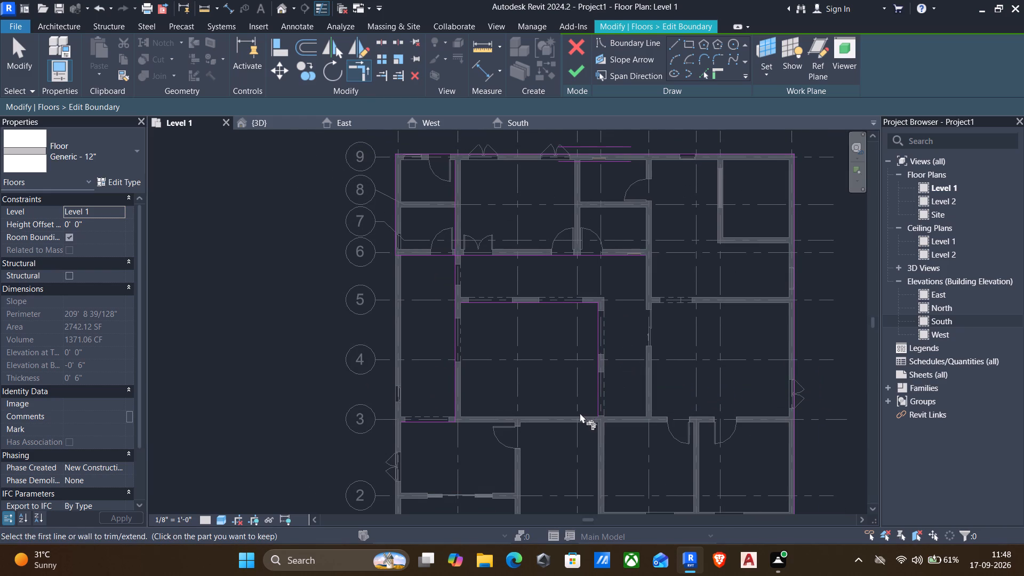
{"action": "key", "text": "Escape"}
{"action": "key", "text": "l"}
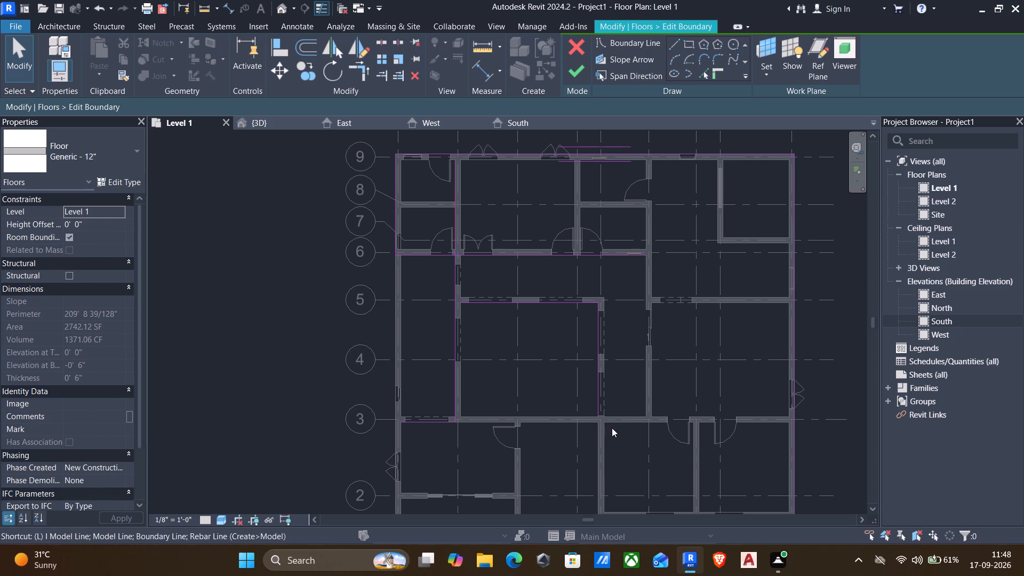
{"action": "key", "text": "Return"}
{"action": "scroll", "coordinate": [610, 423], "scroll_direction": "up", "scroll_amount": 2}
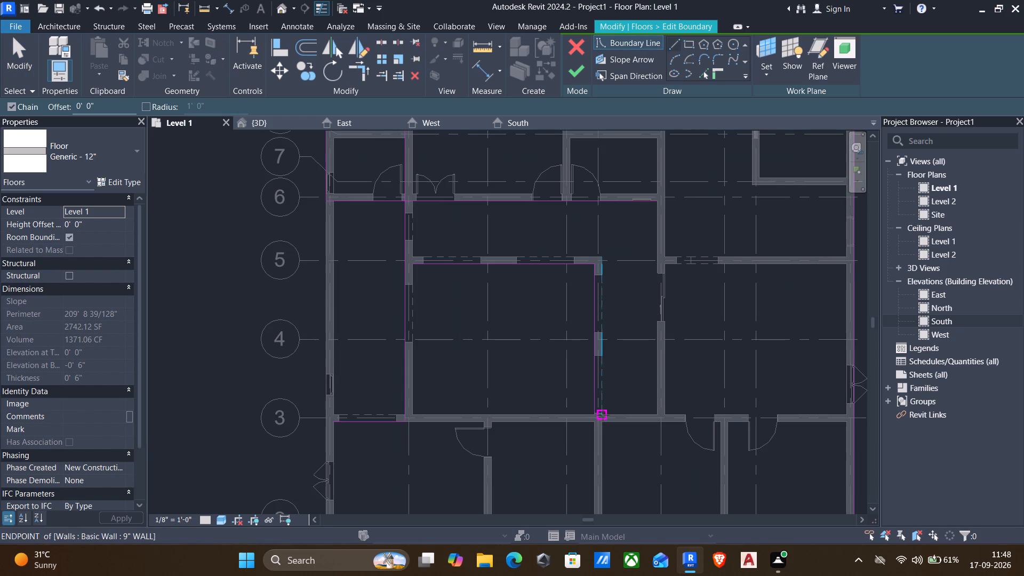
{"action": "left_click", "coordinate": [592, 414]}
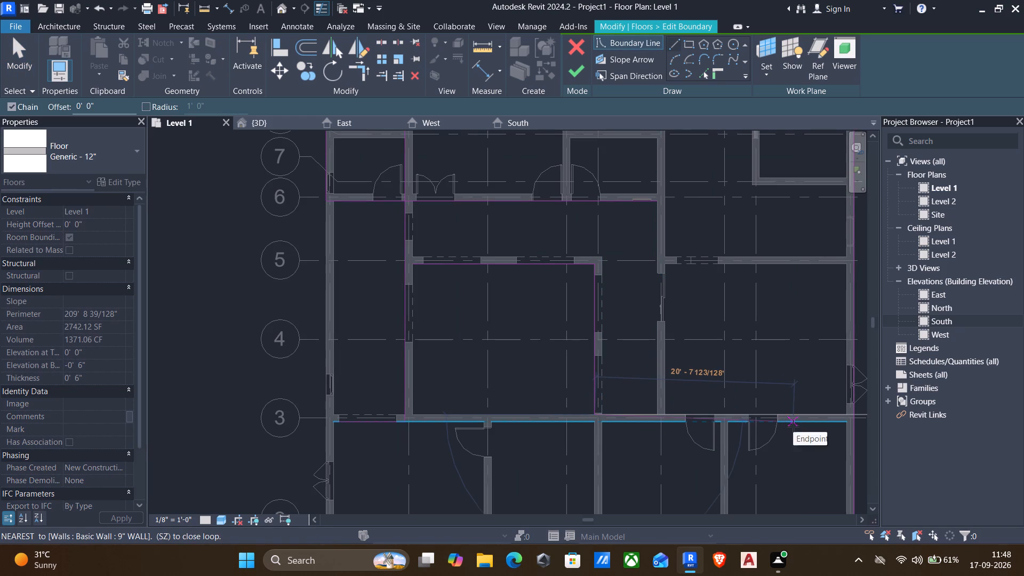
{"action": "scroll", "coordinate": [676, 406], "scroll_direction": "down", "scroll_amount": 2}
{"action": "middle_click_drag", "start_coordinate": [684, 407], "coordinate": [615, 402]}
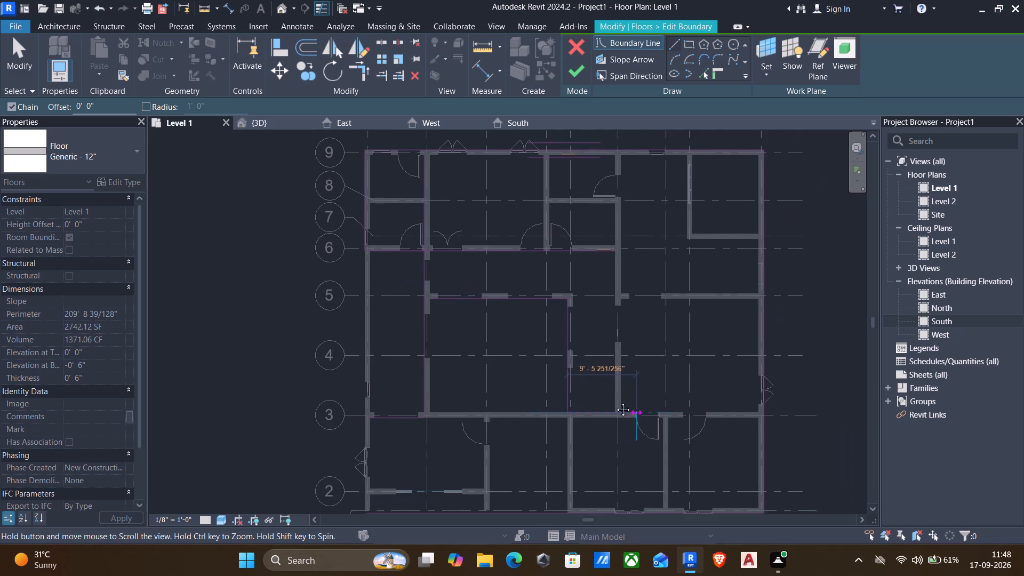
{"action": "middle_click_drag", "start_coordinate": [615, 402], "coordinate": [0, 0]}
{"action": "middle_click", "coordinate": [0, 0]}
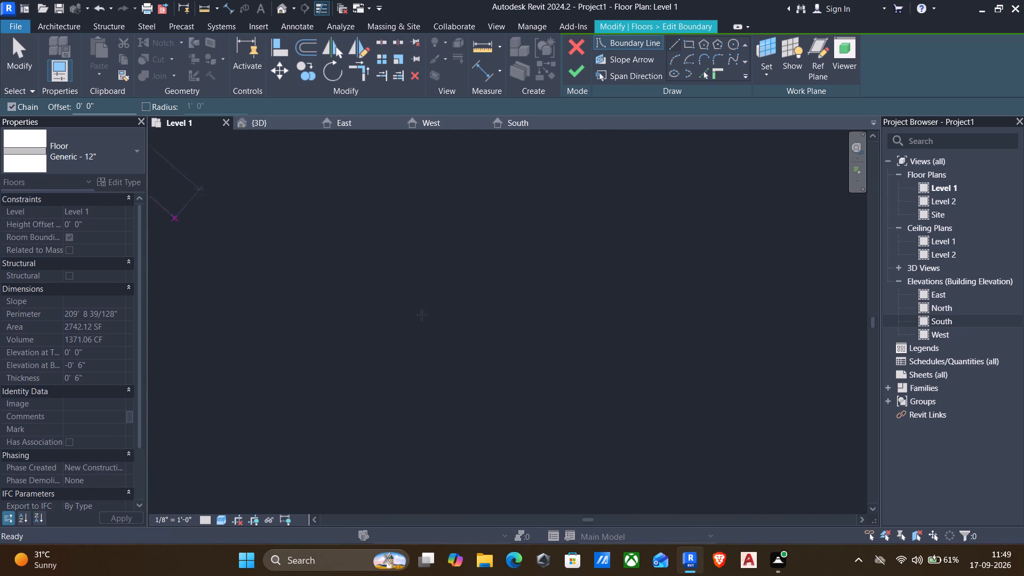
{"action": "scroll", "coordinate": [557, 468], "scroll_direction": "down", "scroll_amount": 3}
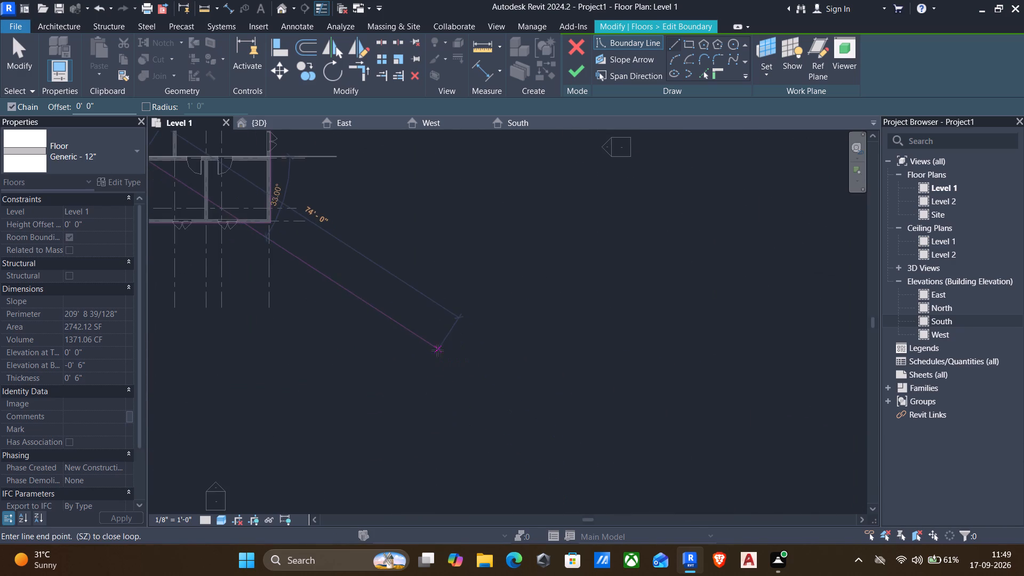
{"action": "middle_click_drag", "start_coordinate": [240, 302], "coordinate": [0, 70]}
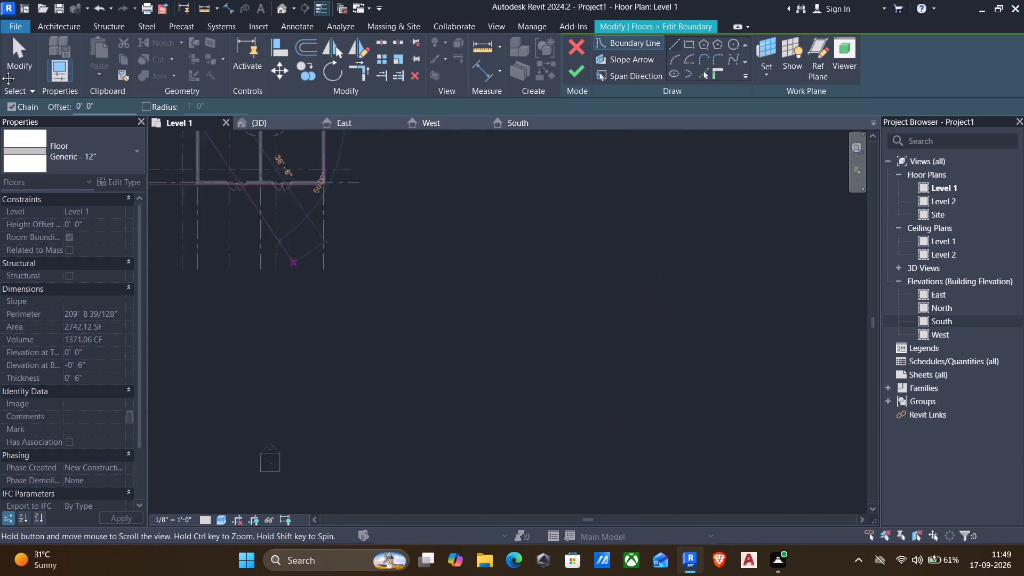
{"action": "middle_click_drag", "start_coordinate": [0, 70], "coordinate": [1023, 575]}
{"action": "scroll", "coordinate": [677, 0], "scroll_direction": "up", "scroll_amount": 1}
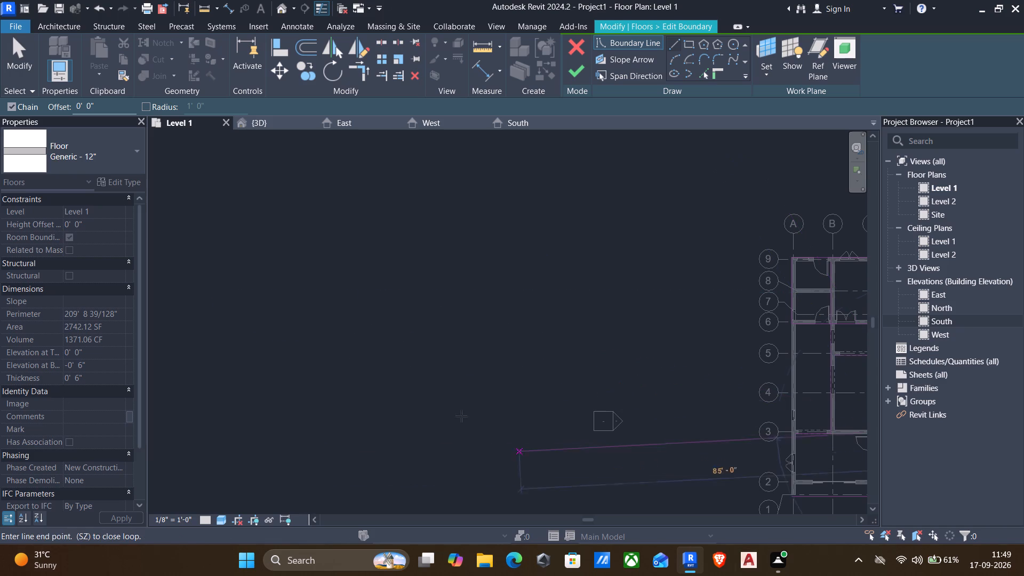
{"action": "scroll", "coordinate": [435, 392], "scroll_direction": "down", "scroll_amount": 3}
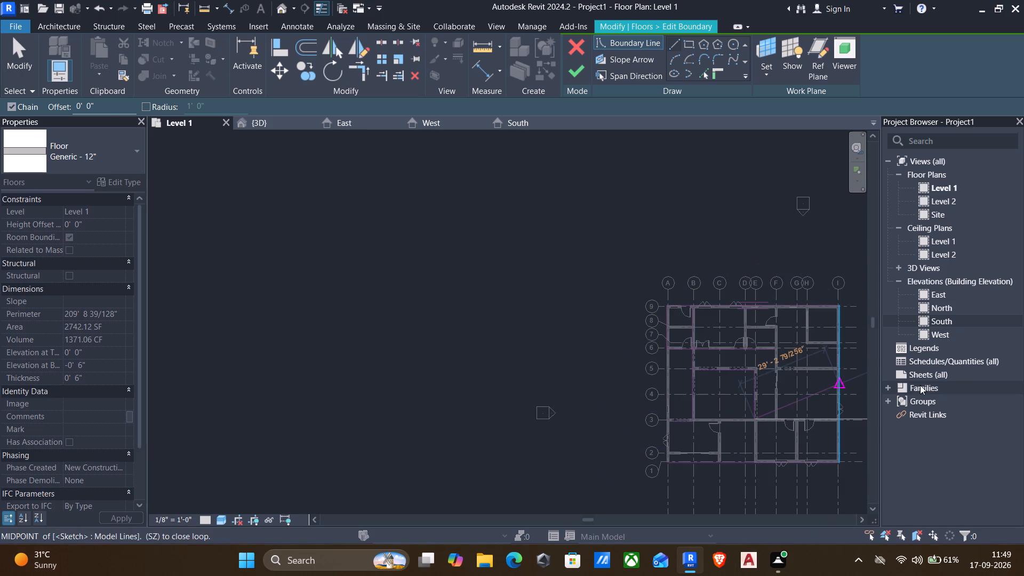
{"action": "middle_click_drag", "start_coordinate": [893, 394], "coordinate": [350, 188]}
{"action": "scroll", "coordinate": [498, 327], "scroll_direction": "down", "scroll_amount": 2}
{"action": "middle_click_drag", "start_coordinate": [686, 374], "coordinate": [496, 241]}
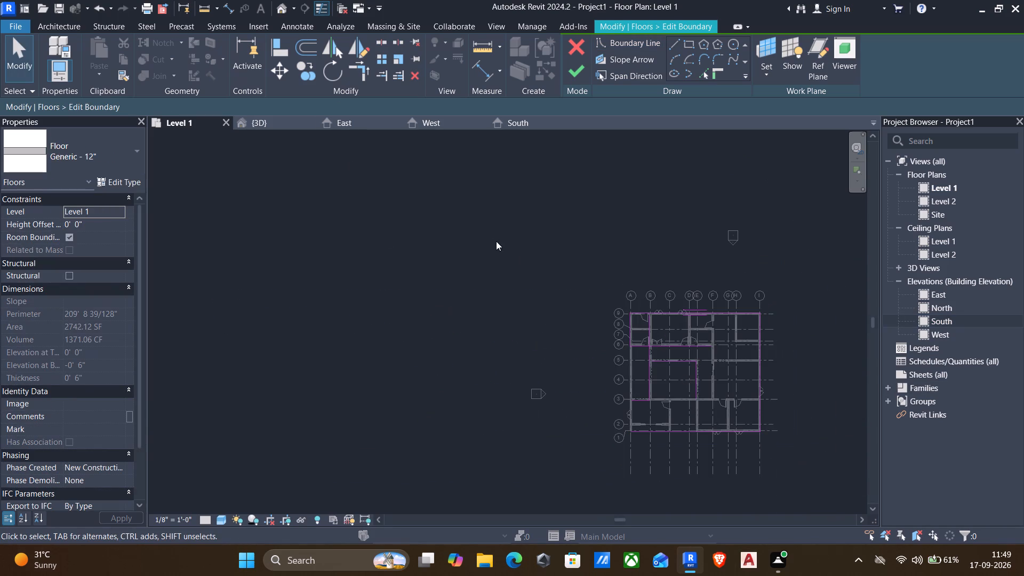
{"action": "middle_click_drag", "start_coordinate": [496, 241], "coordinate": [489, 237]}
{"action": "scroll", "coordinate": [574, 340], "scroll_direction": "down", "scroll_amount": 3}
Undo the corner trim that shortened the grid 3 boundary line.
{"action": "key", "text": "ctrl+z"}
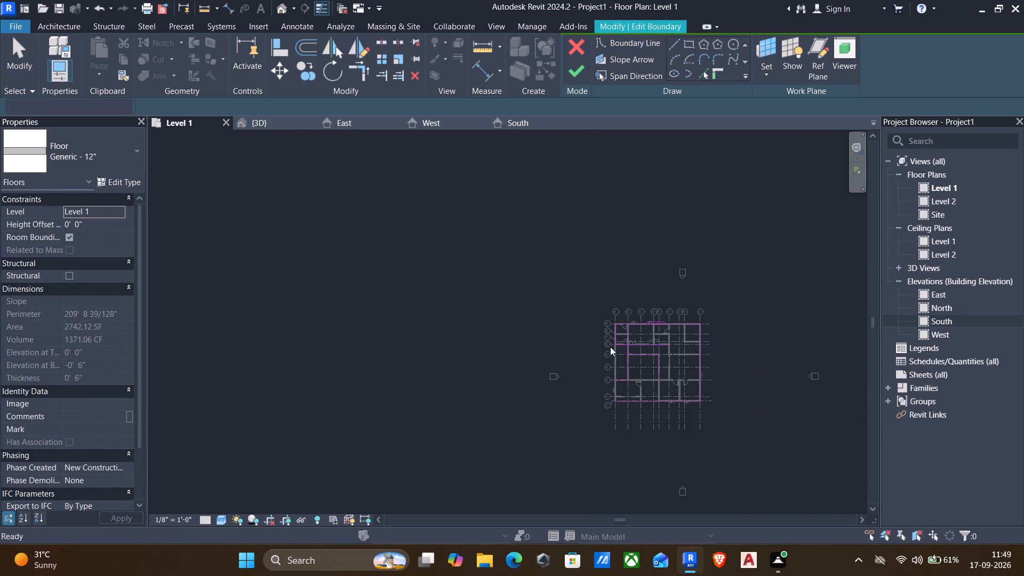
Trim the grid E and grid 3 boundary lines into a corner, keeping the grid 3 part that runs toward grid I.
{"action": "scroll", "coordinate": [788, 406], "scroll_direction": "down", "scroll_amount": 1}
{"action": "middle_click_drag", "start_coordinate": [723, 399], "coordinate": [588, 305]}
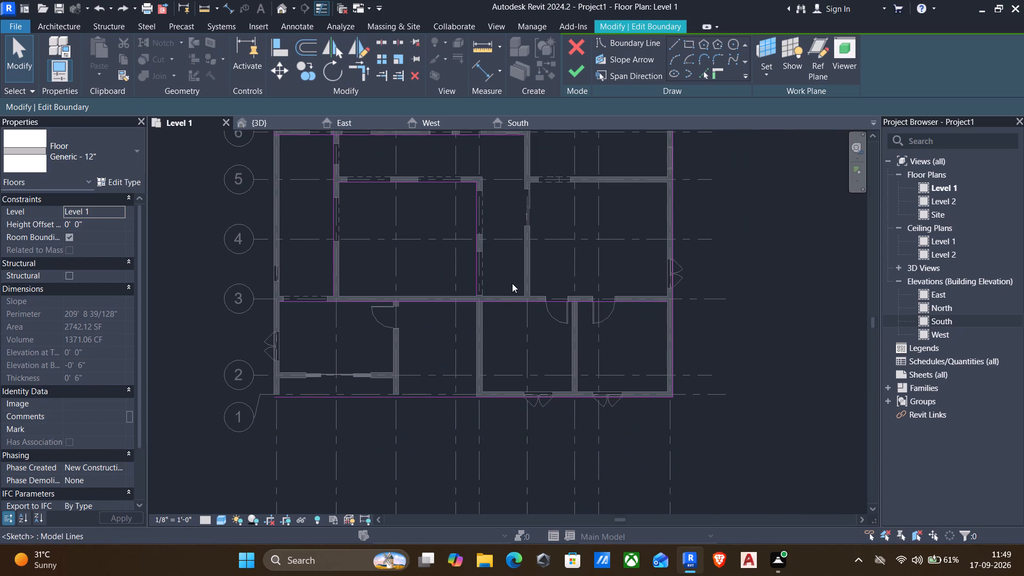
{"action": "key", "text": "t"}
{"action": "key", "text": "r"}
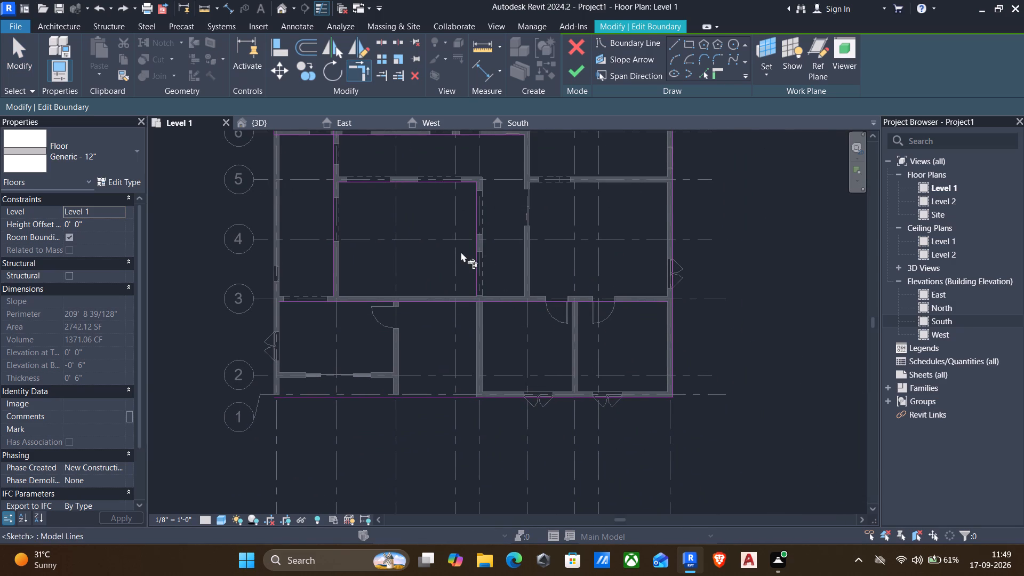
{"action": "left_click", "coordinate": [478, 254]}
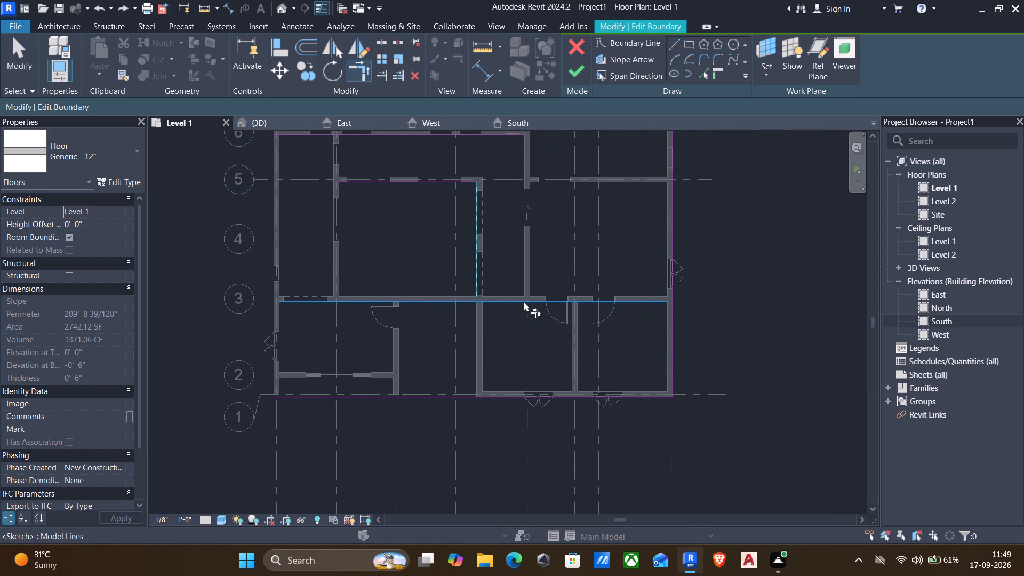
{"action": "left_click", "coordinate": [524, 300]}
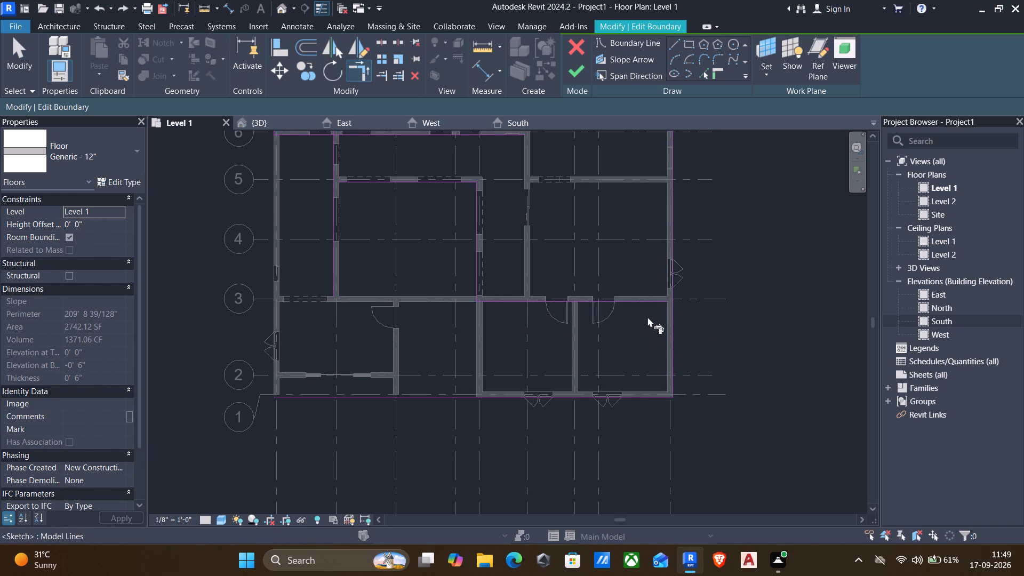
Draw a boundary line about 6' 6" long along the lower face of the grid 3 wall, from grid B toward grid A.
{"action": "scroll", "coordinate": [646, 310], "scroll_direction": "up", "scroll_amount": 3}
{"action": "scroll", "coordinate": [646, 310], "scroll_direction": "down", "scroll_amount": 3}
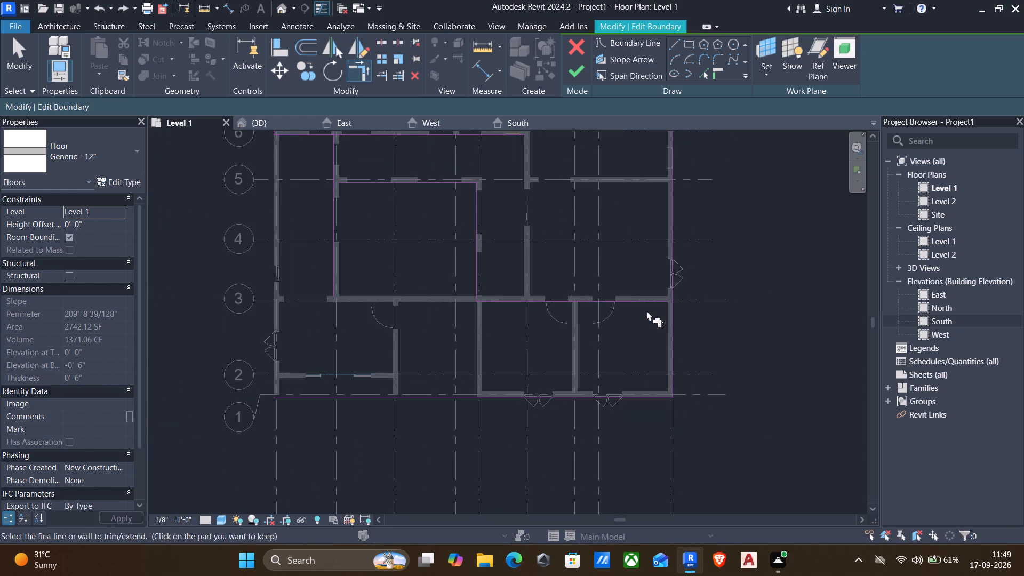
{"action": "scroll", "coordinate": [363, 301], "scroll_direction": "down", "scroll_amount": 2}
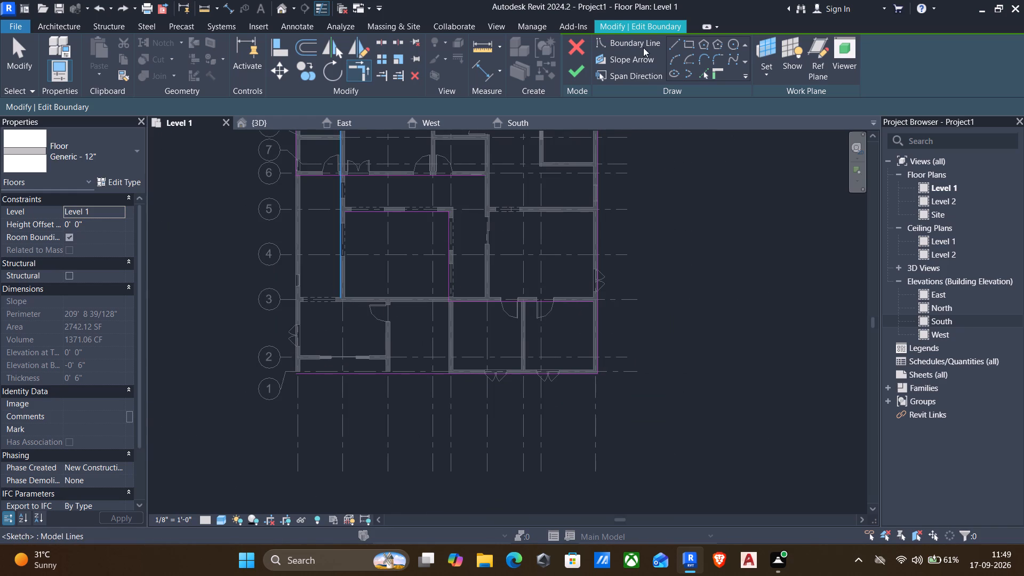
{"action": "left_click", "coordinate": [668, 50]}
{"action": "scroll", "coordinate": [348, 300], "scroll_direction": "up", "scroll_amount": 2}
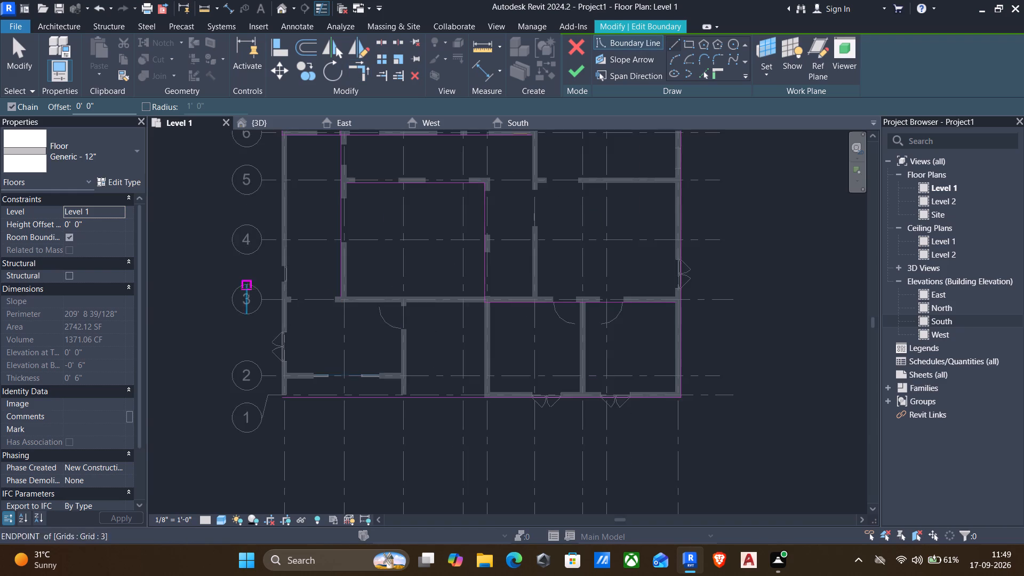
{"action": "scroll", "coordinate": [328, 293], "scroll_direction": "up", "scroll_amount": 4}
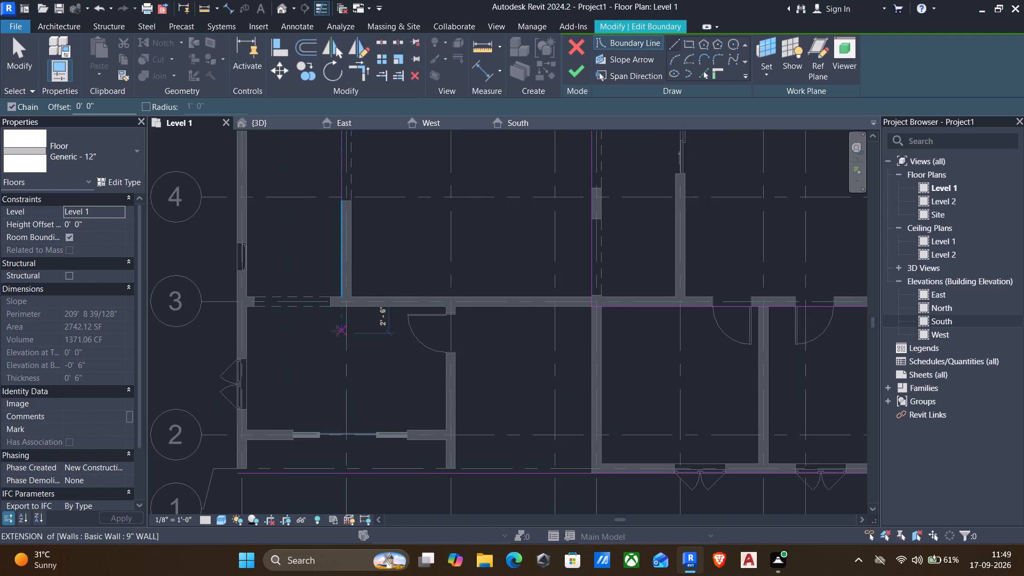
{"action": "left_click_drag", "start_coordinate": [337, 310], "coordinate": [338, 300]}
{"action": "left_click", "coordinate": [260, 306]}
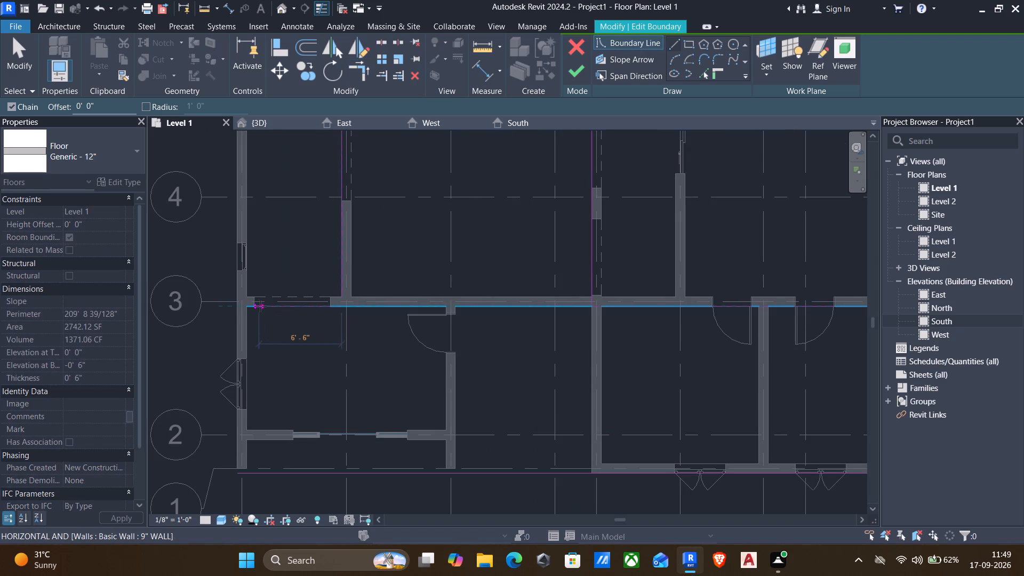
{"action": "key", "text": "Escape"}
Trim the grid B boundary line and the new short grid 3 line into a corner.
{"action": "scroll", "coordinate": [273, 295], "scroll_direction": "down", "scroll_amount": 2}
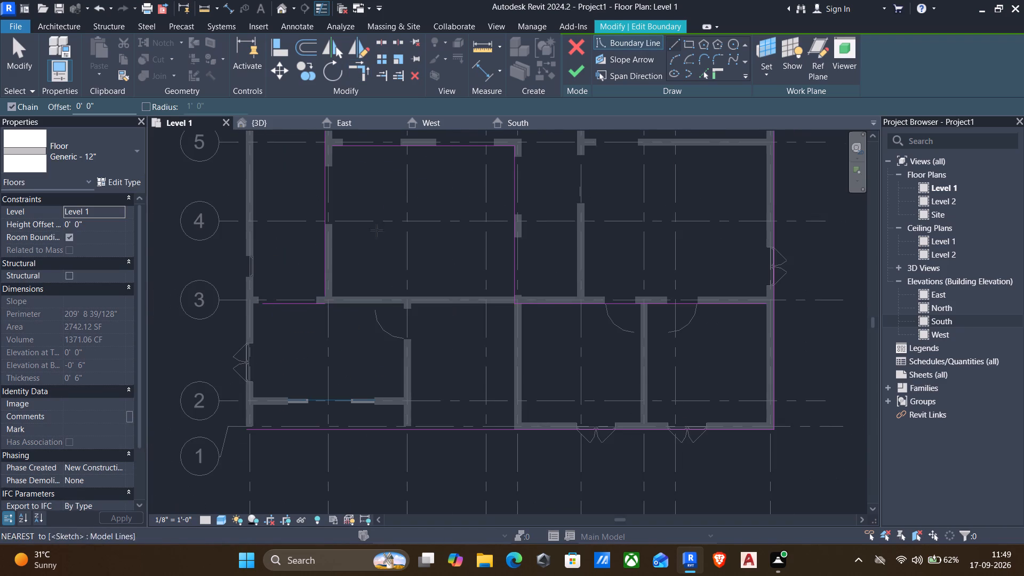
{"action": "left_click", "coordinate": [357, 69]}
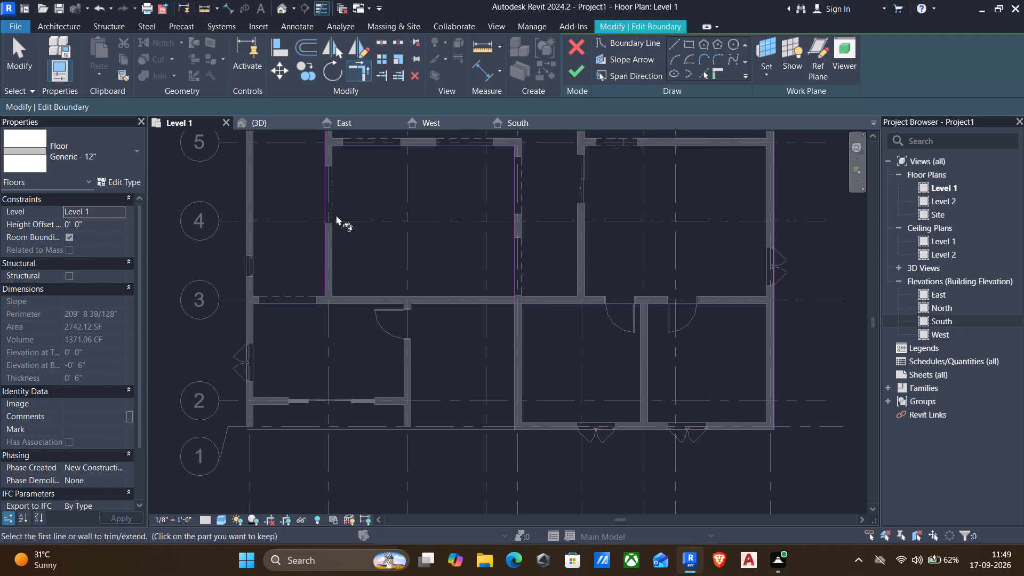
{"action": "left_click", "coordinate": [323, 259]}
{"action": "left_click", "coordinate": [309, 308]}
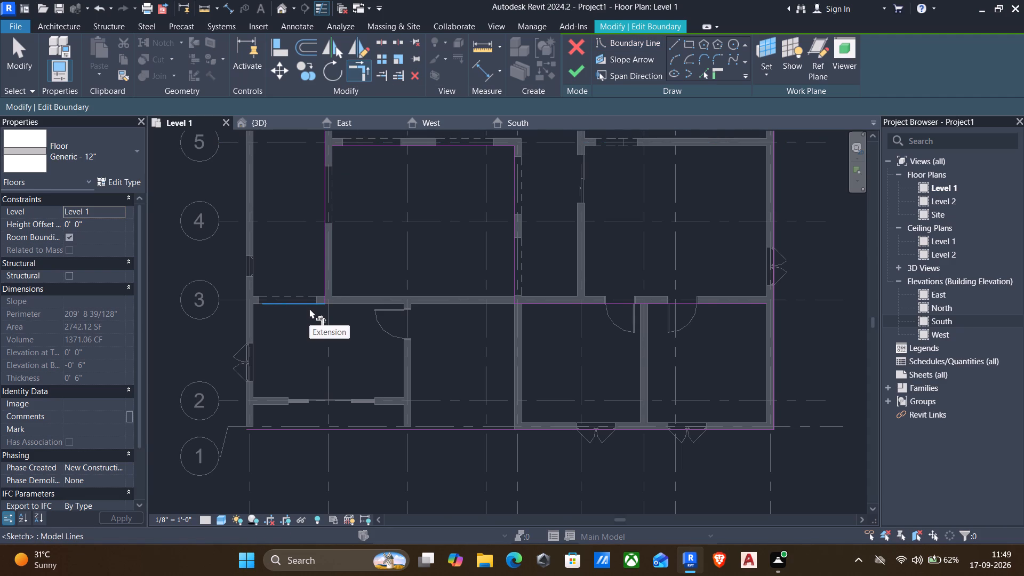
Extend the outer grid A boundary line to a corner with the slab's lower edge line near grid 1.
{"action": "scroll", "coordinate": [309, 308], "scroll_direction": "down", "scroll_amount": 2}
{"action": "scroll", "coordinate": [279, 231], "scroll_direction": "down", "scroll_amount": 2}
{"action": "middle_click", "coordinate": [276, 222]}
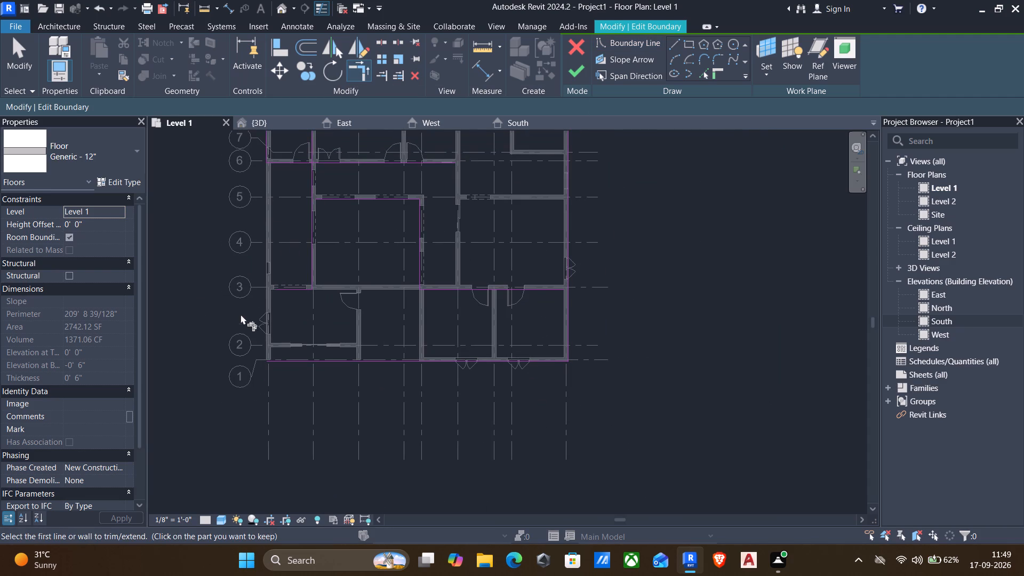
{"action": "middle_click_drag", "start_coordinate": [303, 197], "coordinate": [293, 287]}
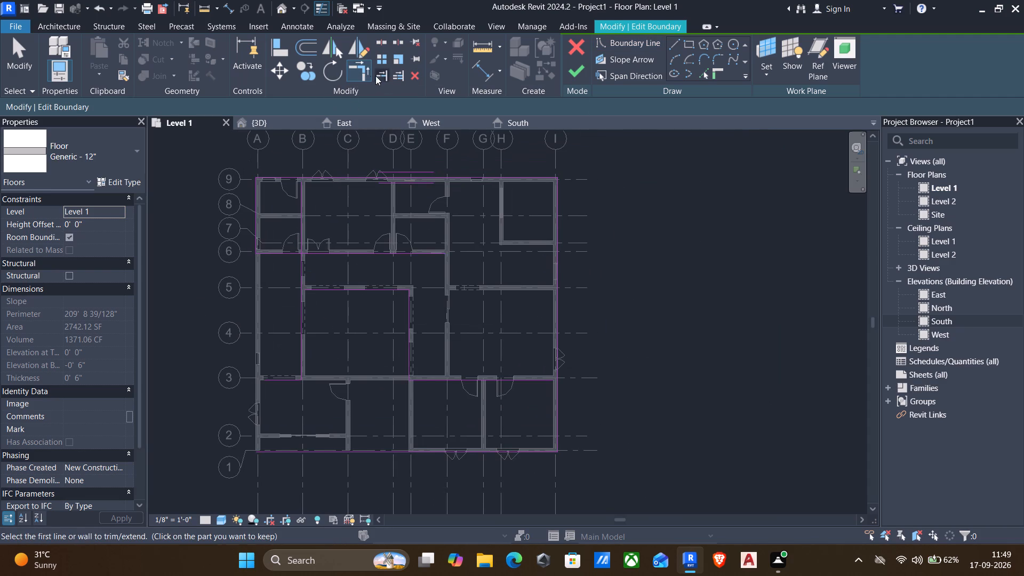
{"action": "left_click", "coordinate": [361, 75]}
{"action": "left_click", "coordinate": [256, 223]}
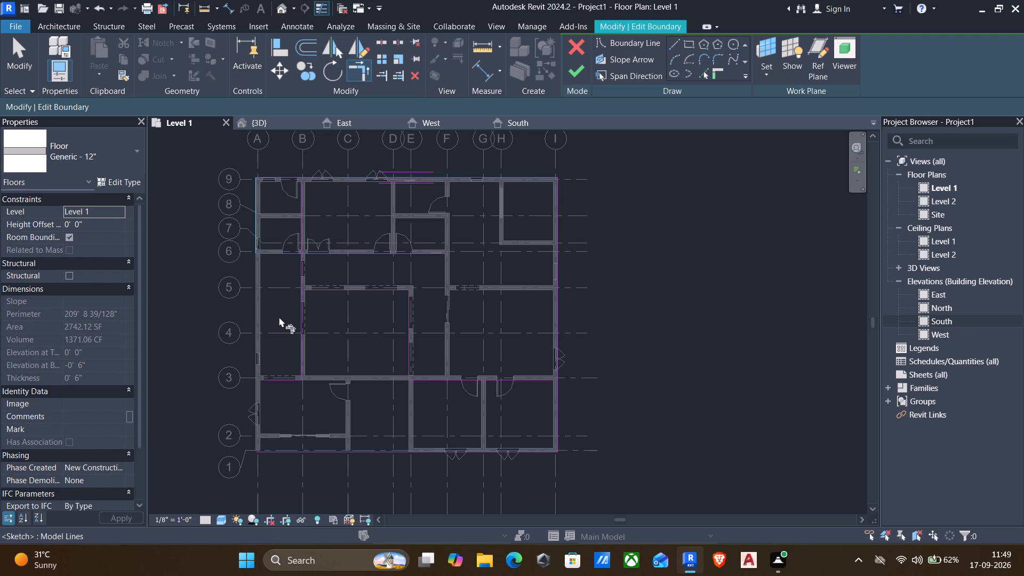
{"action": "middle_click_drag", "start_coordinate": [283, 322], "coordinate": [280, 254]}
{"action": "left_click", "coordinate": [270, 387]}
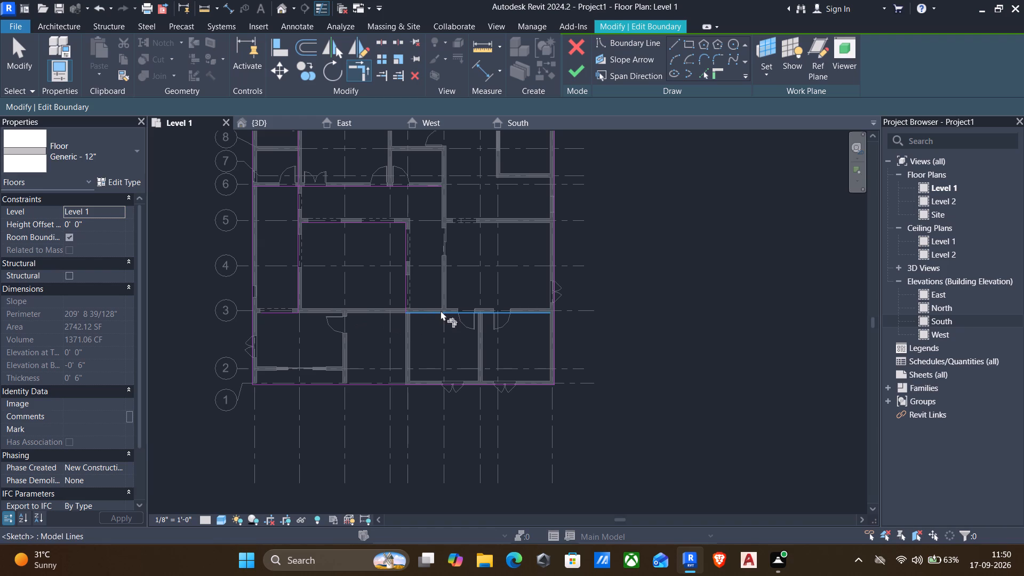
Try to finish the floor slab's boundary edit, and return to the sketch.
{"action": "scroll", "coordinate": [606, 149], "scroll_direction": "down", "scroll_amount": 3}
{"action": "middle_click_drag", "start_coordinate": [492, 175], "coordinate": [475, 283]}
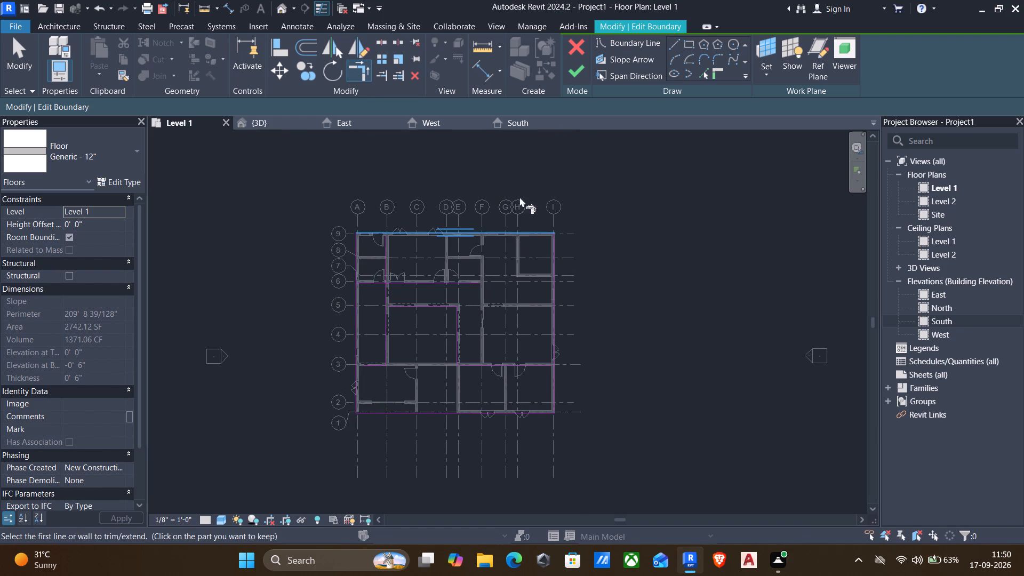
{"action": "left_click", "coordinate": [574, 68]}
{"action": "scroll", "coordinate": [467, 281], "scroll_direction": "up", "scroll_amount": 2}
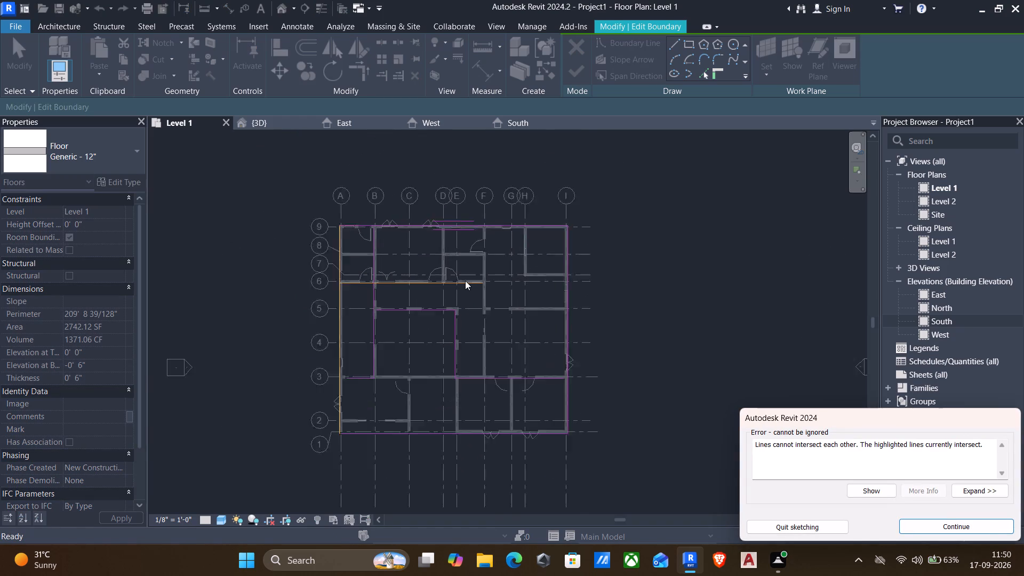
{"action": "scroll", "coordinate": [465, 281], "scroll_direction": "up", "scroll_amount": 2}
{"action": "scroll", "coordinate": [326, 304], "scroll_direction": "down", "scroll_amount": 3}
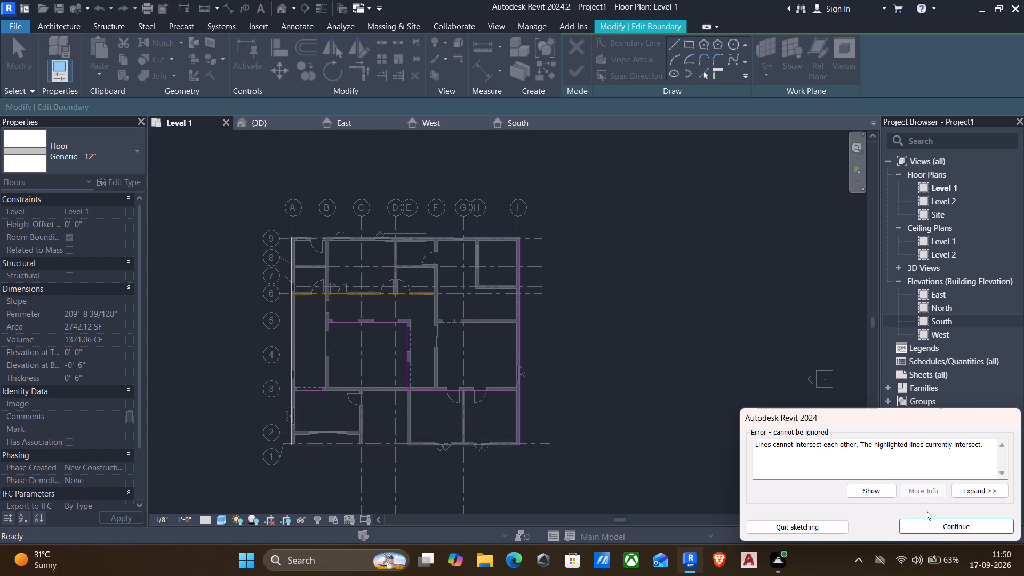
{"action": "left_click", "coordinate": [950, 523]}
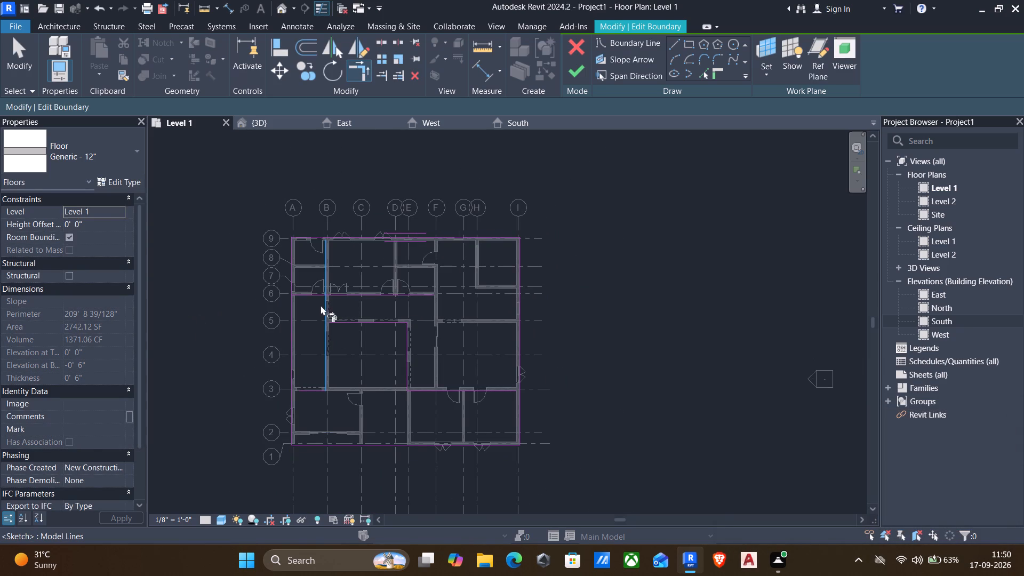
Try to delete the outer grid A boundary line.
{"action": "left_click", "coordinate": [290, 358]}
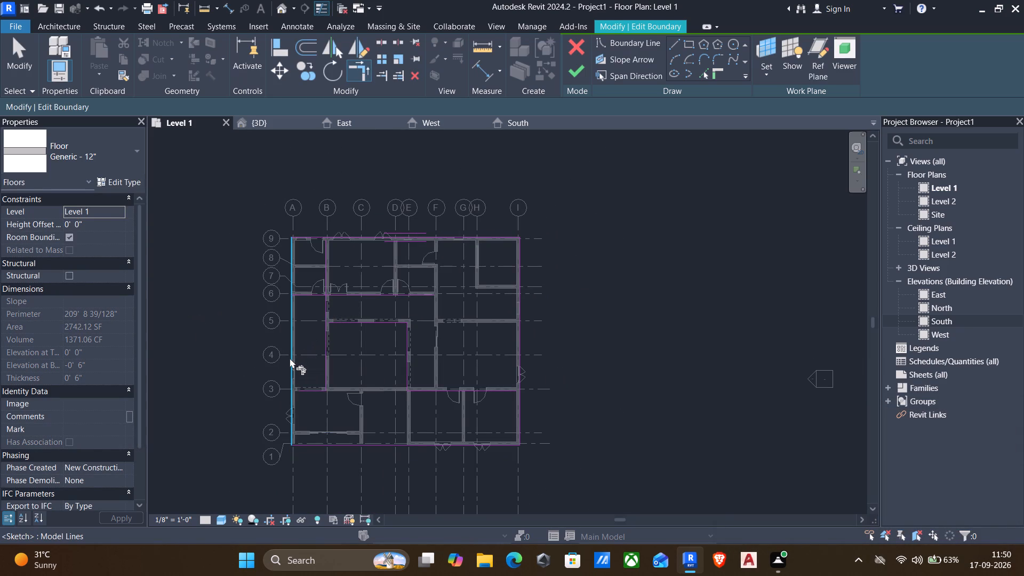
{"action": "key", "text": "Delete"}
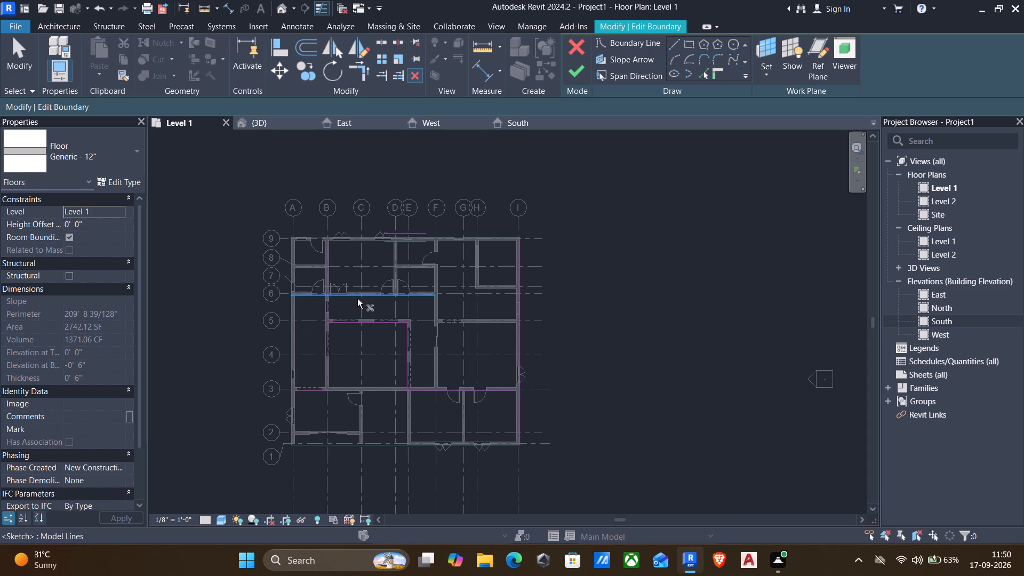
Draw a vertical boundary line about 23' long beside the grid F wall, from the grid 6 line's end to the grid 3 line.
{"action": "left_click", "coordinate": [669, 47]}
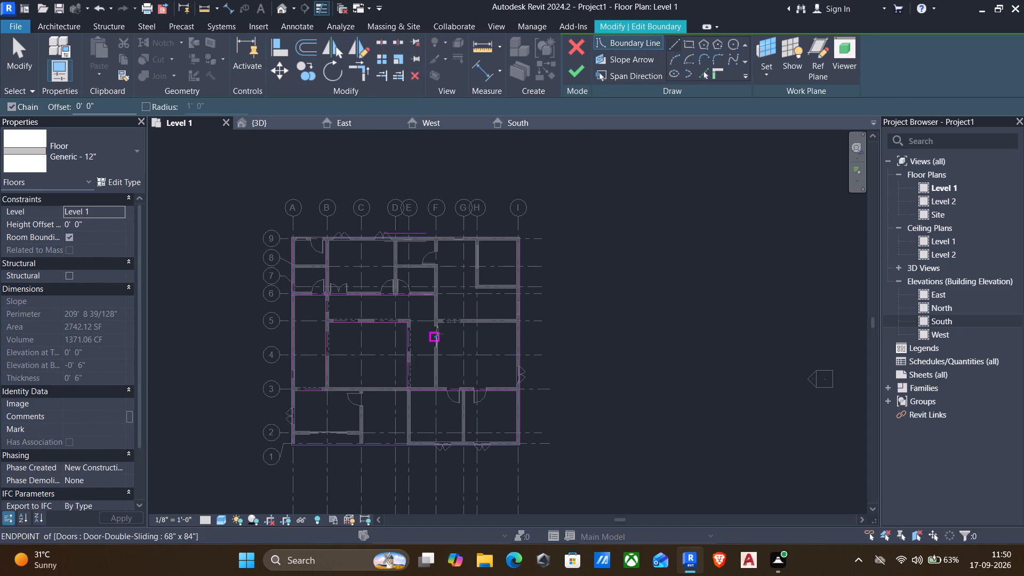
{"action": "scroll", "coordinate": [437, 334], "scroll_direction": "up", "scroll_amount": 3}
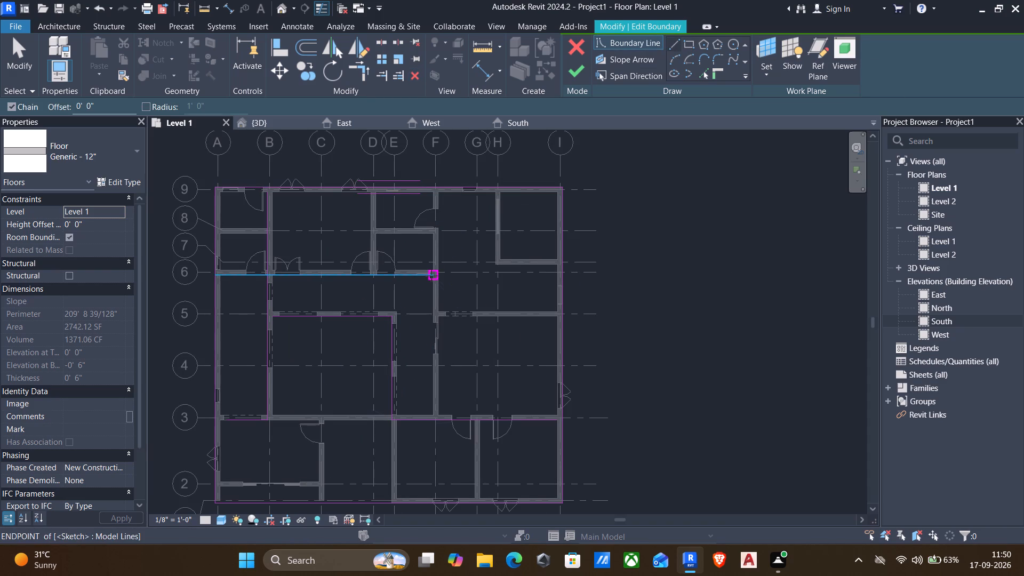
{"action": "left_click", "coordinate": [431, 276]}
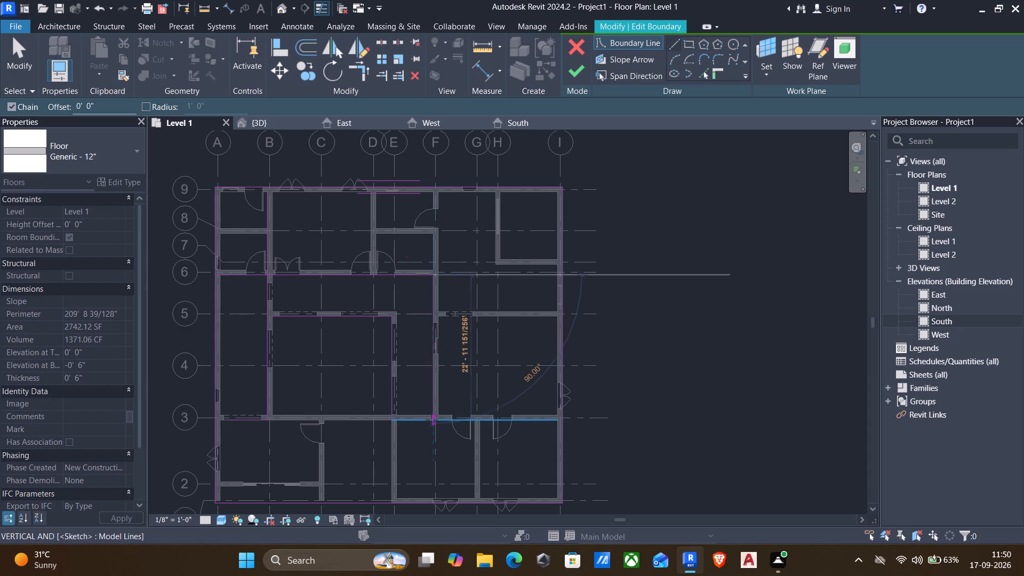
{"action": "left_click", "coordinate": [431, 420]}
{"action": "key", "text": "Escape"}
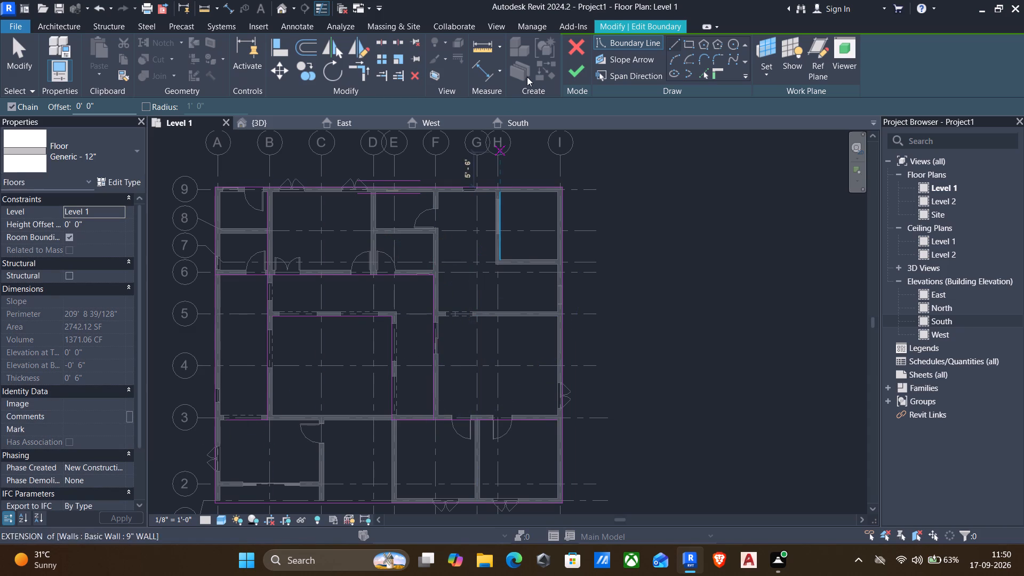
{"action": "key", "text": "Escape"}
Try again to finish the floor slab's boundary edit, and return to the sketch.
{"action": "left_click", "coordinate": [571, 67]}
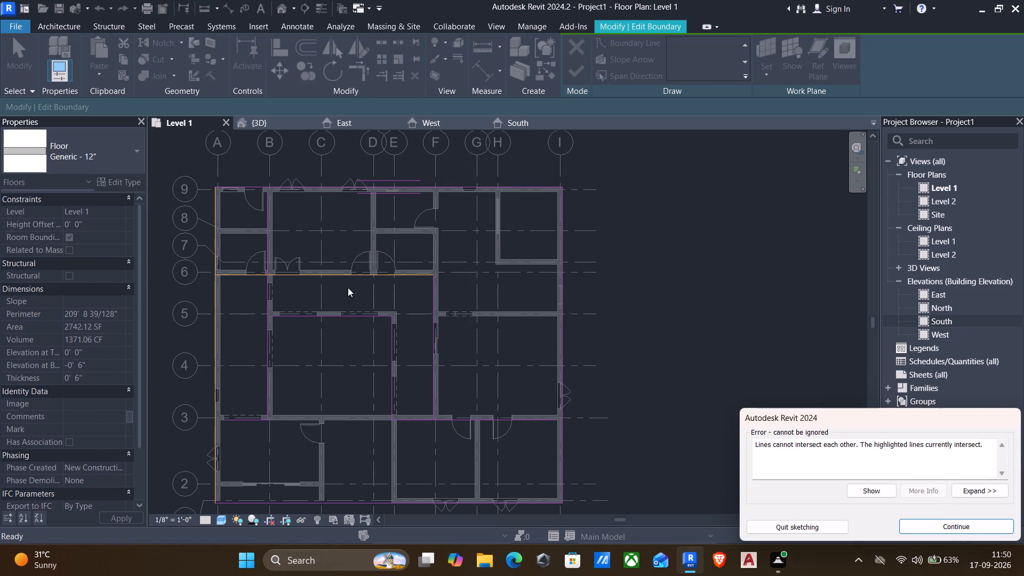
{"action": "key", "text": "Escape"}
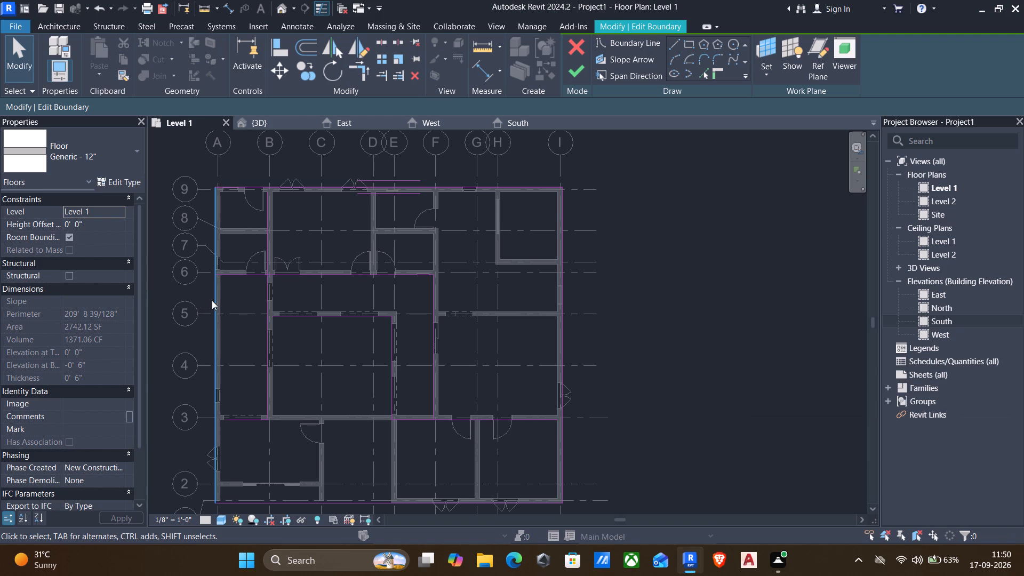
Delete the boundary line along the outer face of the grid A wall.
{"action": "left_click", "coordinate": [215, 301]}
{"action": "key", "text": "Delete"}
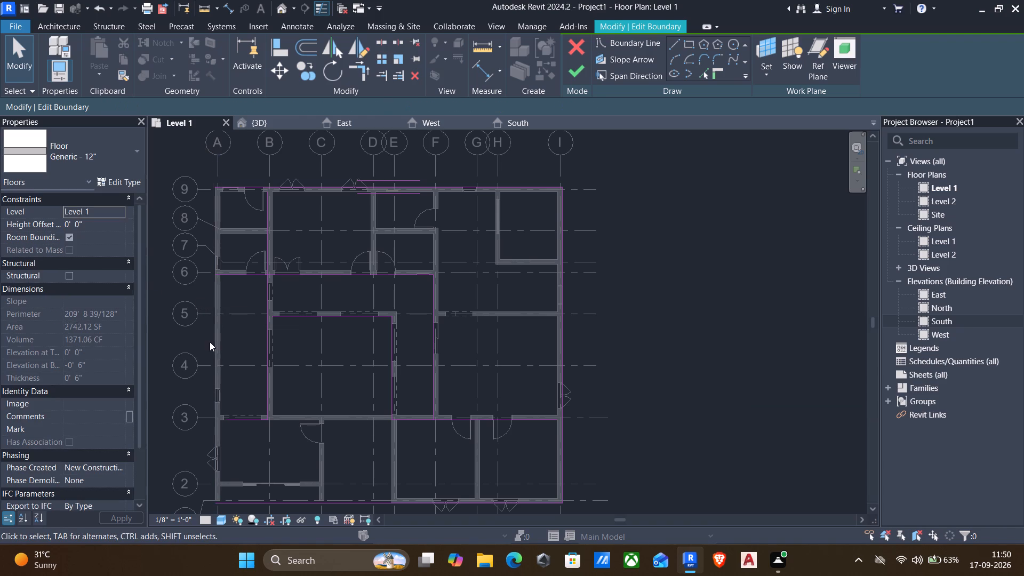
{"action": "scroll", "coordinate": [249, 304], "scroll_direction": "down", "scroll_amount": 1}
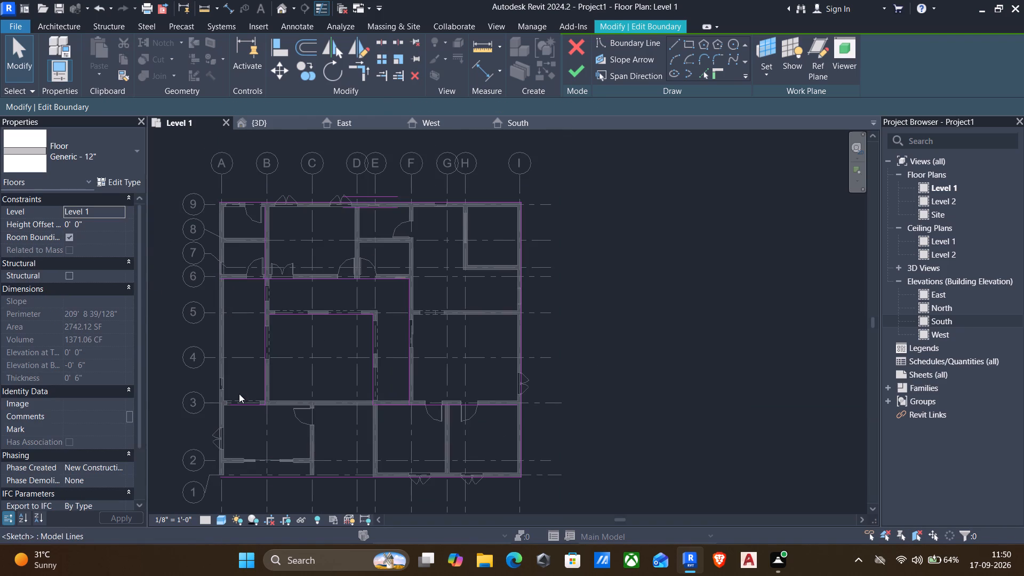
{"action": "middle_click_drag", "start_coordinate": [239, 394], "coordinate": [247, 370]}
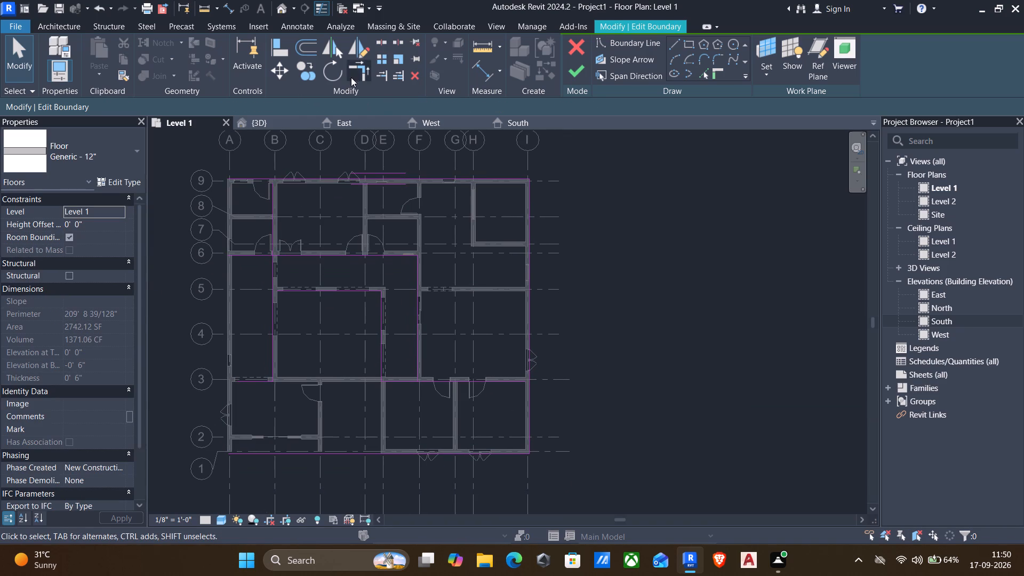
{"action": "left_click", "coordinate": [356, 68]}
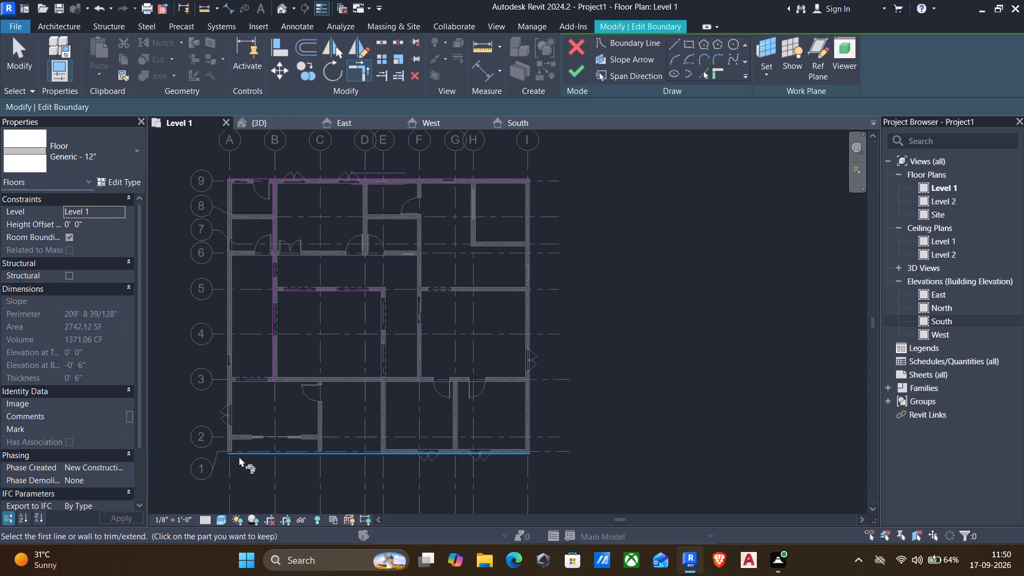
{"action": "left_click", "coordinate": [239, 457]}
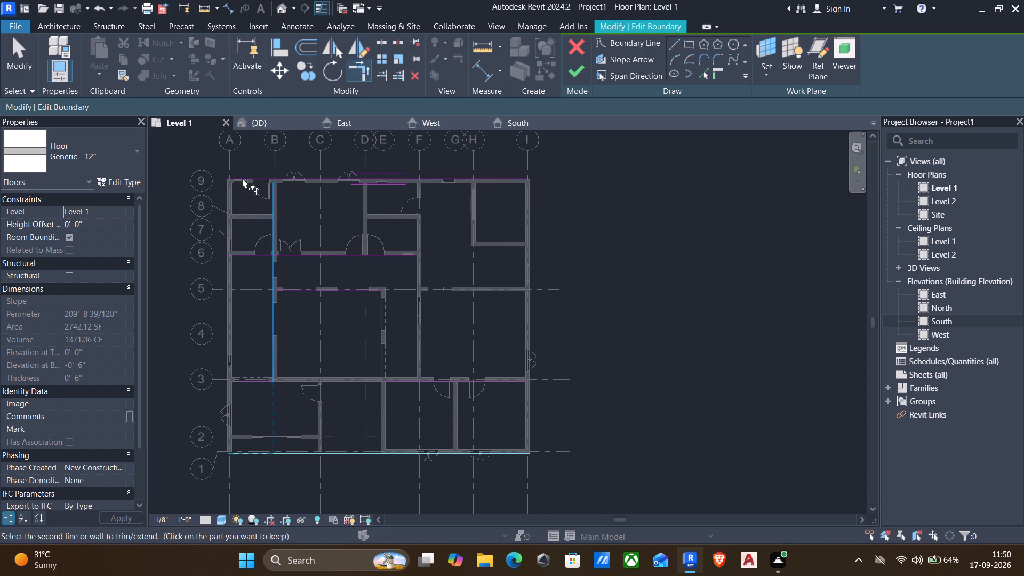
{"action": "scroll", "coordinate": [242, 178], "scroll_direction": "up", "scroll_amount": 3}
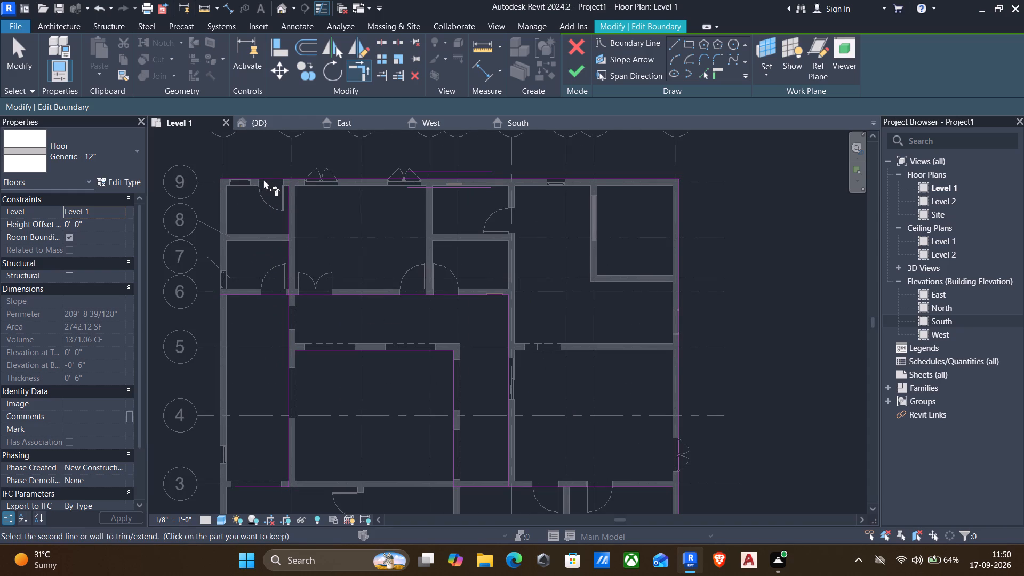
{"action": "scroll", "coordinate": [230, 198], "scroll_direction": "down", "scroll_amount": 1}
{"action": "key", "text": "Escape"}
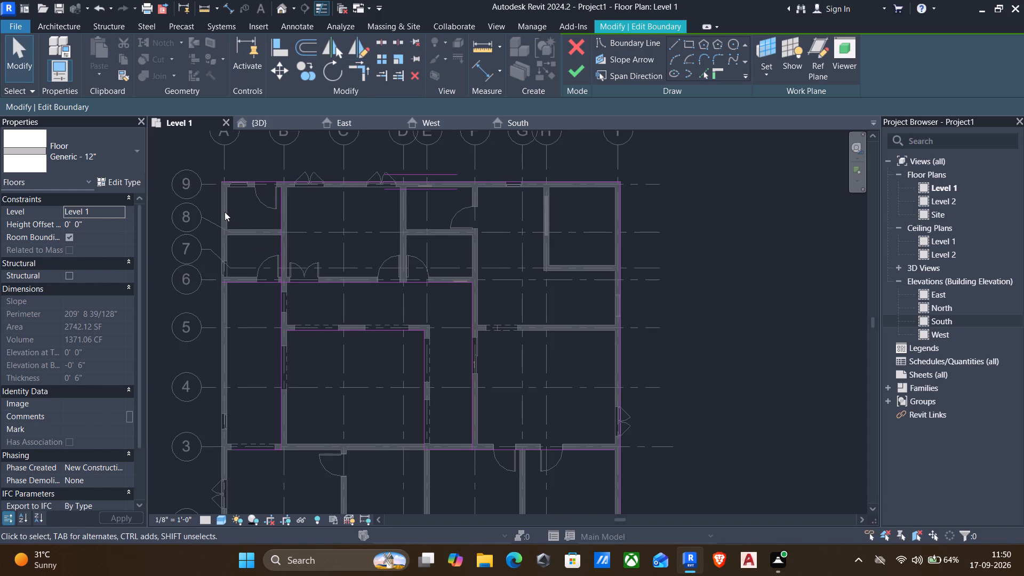
Draw a boundary line about 9' 2" long on the grid A wall's outer face, from between grids 9 and 8 down to grid 6.
{"action": "key", "text": "l"}
{"action": "key", "text": "Return"}
{"action": "scroll", "coordinate": [219, 226], "scroll_direction": "up", "scroll_amount": 2}
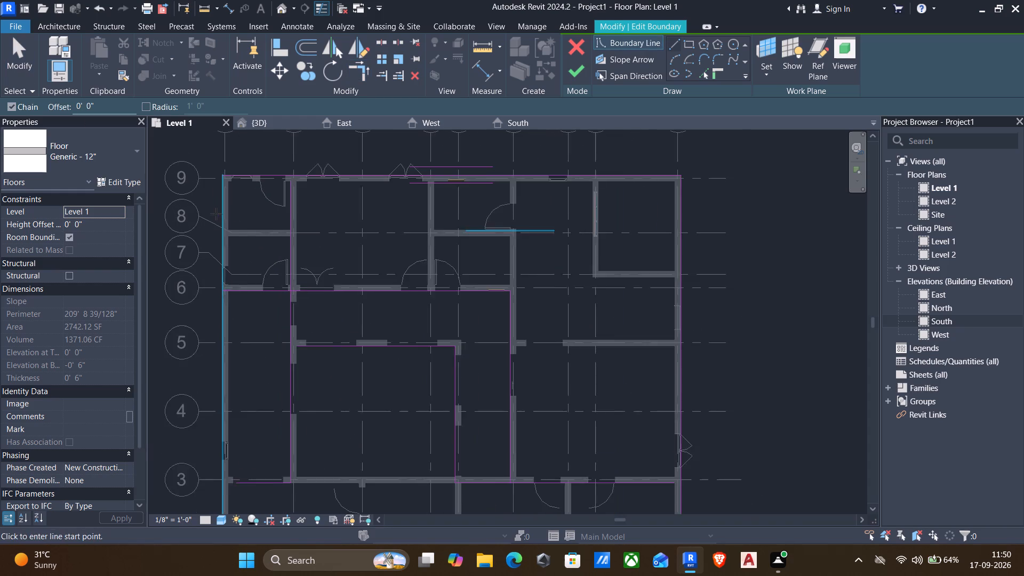
{"action": "left_click", "coordinate": [224, 204]}
{"action": "left_click", "coordinate": [222, 291]}
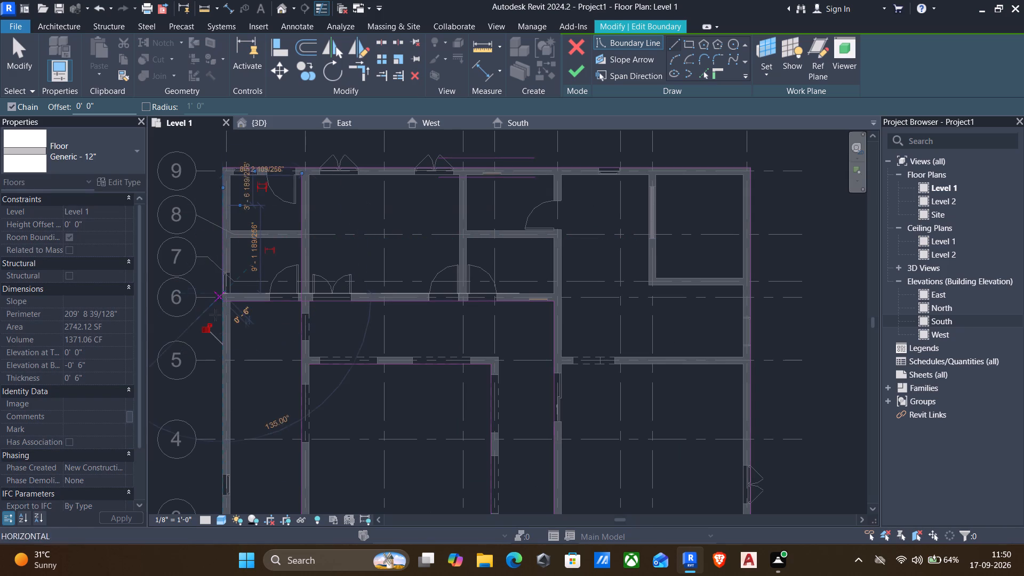
{"action": "key", "text": "Return"}
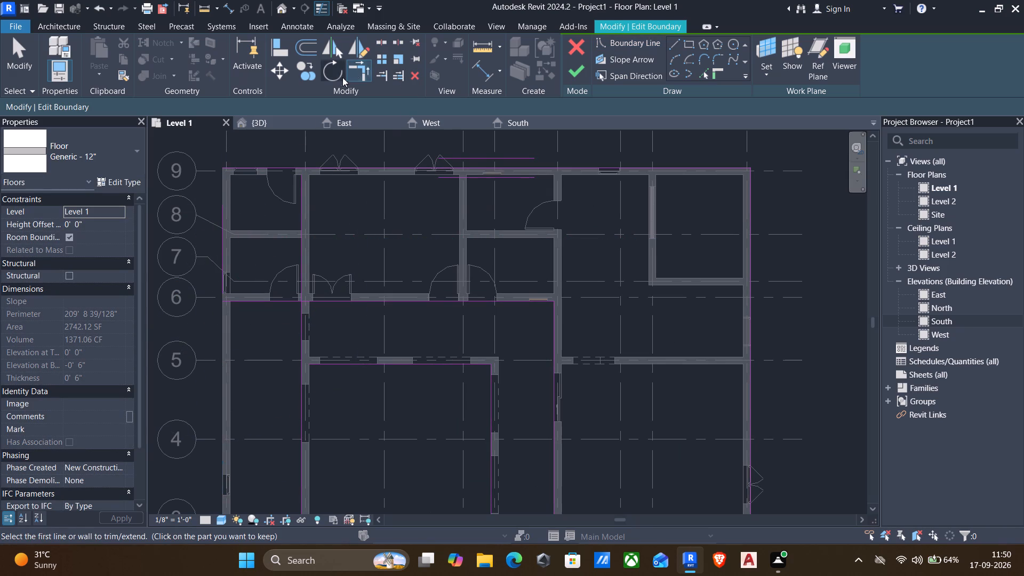
Extend the new grid A boundary line to a corner with the slab's upper edge line at grid 9.
{"action": "left_click", "coordinate": [364, 64]}
{"action": "left_click_drag", "start_coordinate": [226, 209], "coordinate": [218, 209]}
{"action": "left_click", "coordinate": [252, 160]}
{"action": "left_click", "coordinate": [249, 170]}
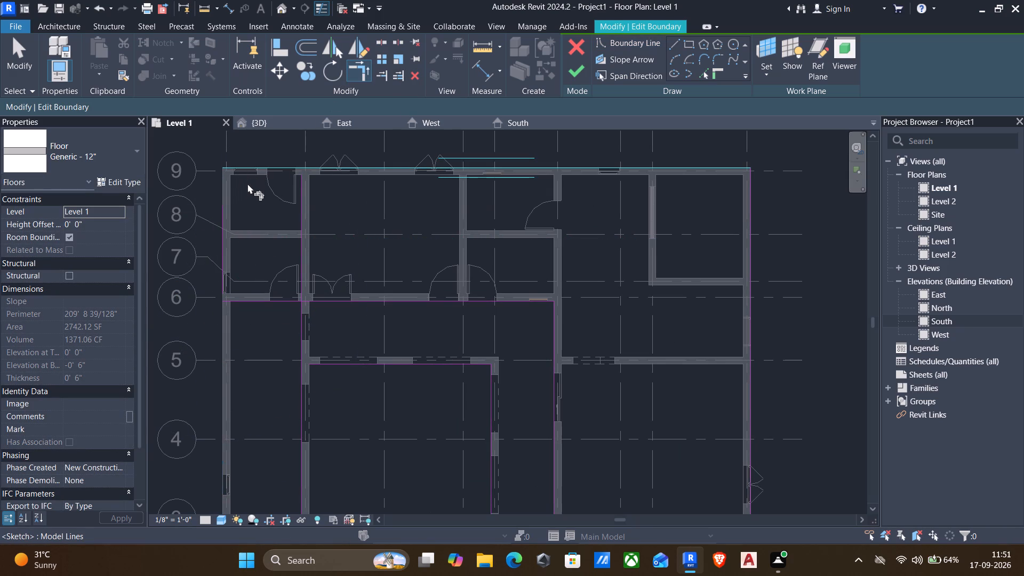
{"action": "left_click", "coordinate": [222, 214]}
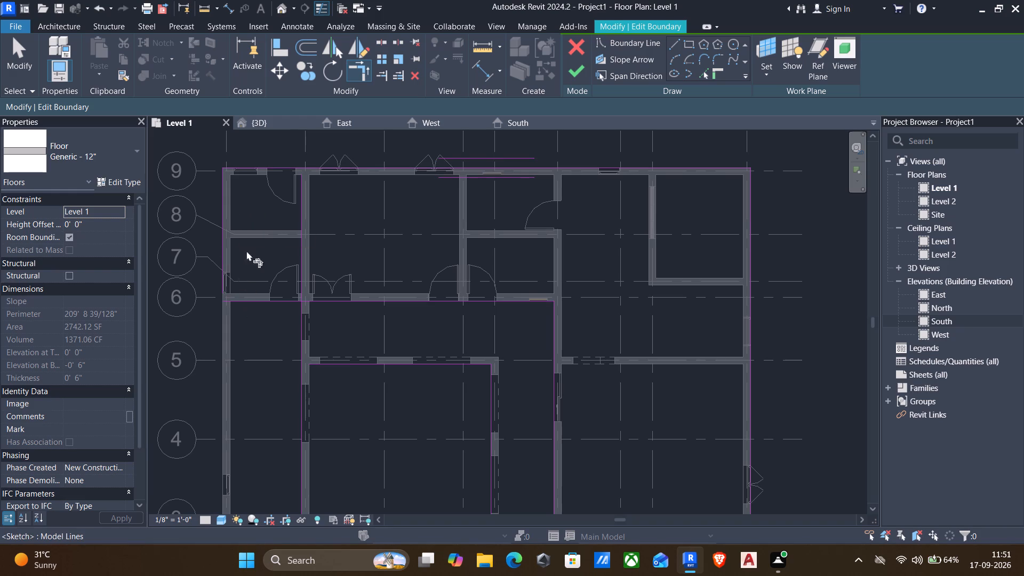
Extend the grid A boundary line to a corner with the slab's lower edge line near grid 1.
{"action": "left_click", "coordinate": [220, 275]}
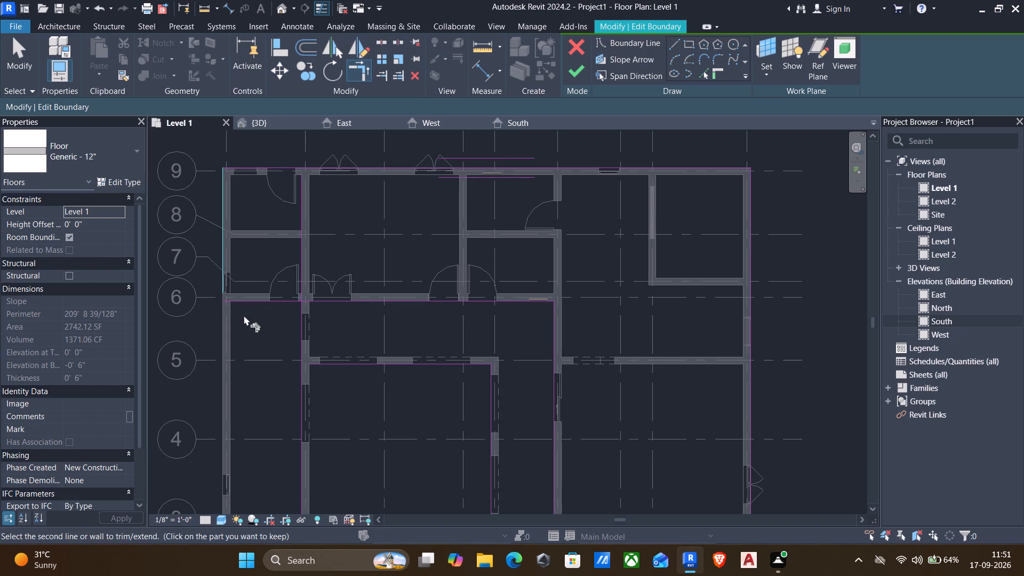
{"action": "middle_click", "coordinate": [245, 319]}
{"action": "scroll", "coordinate": [245, 319], "scroll_direction": "down", "scroll_amount": 2}
{"action": "middle_click_drag", "start_coordinate": [258, 409], "coordinate": [297, 238]}
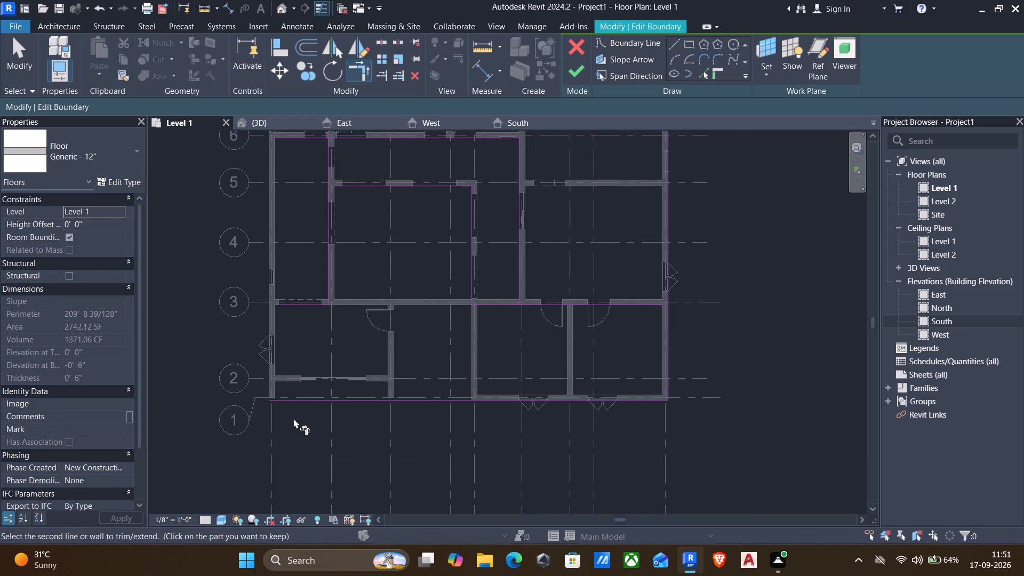
{"action": "left_click", "coordinate": [284, 398]}
Stretch the free end of the short grid 3 boundary line across the wall to the outer grid A boundary line.
{"action": "scroll", "coordinate": [252, 301], "scroll_direction": "up", "scroll_amount": 4}
{"action": "scroll", "coordinate": [319, 319], "scroll_direction": "up", "scroll_amount": 5}
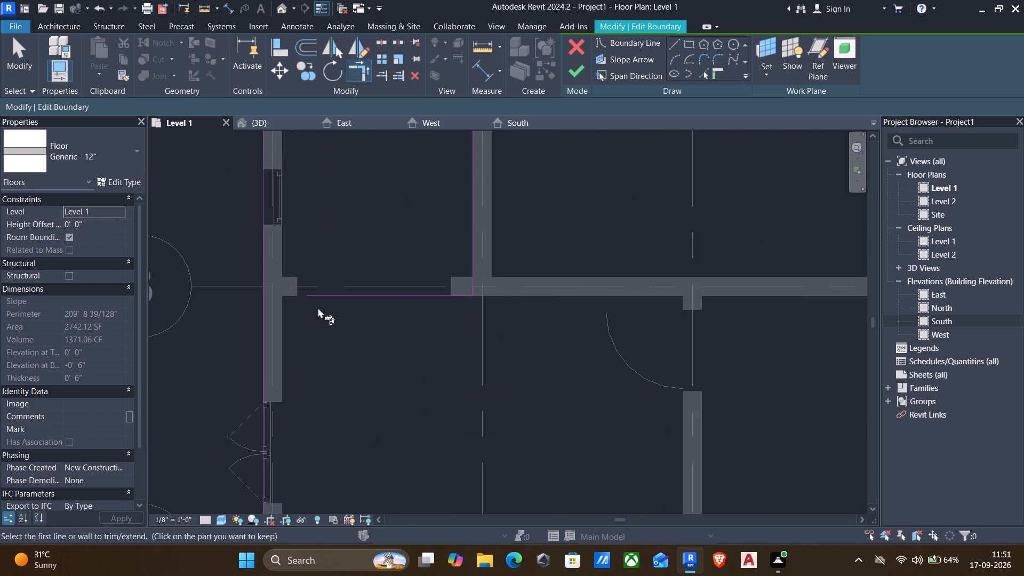
{"action": "scroll", "coordinate": [294, 299], "scroll_direction": "up", "scroll_amount": 7}
{"action": "key", "text": "Escape"}
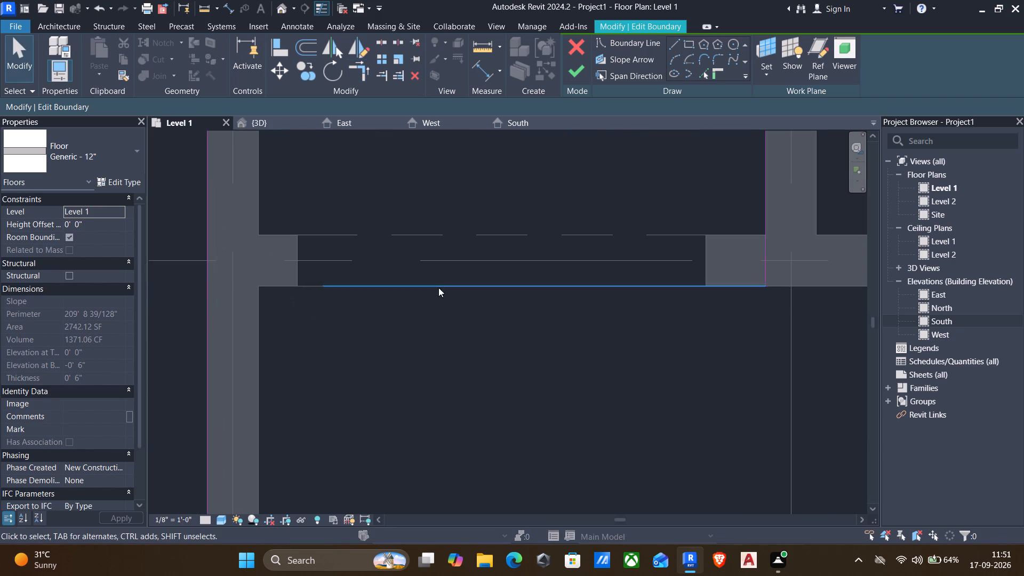
{"action": "left_click", "coordinate": [361, 282]}
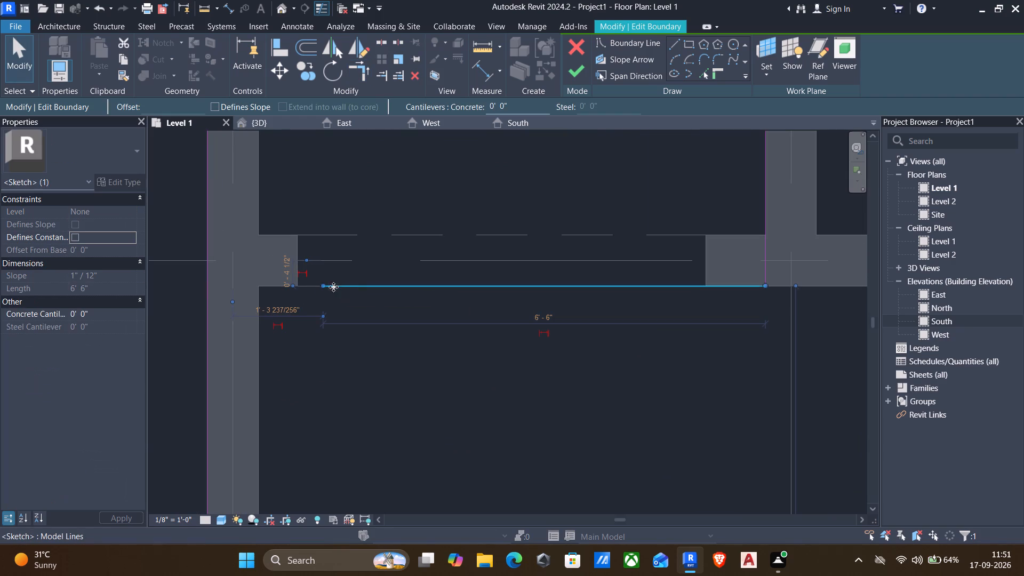
{"action": "left_click_drag", "start_coordinate": [323, 286], "coordinate": [241, 289]}
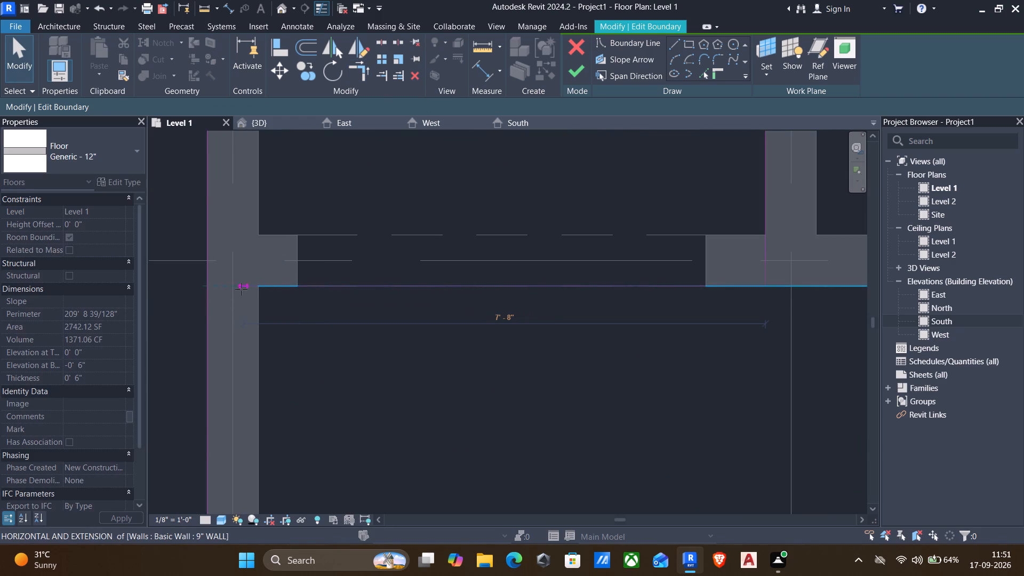
{"action": "left_click_drag", "start_coordinate": [241, 289], "coordinate": [218, 282]}
{"action": "scroll", "coordinate": [275, 298], "scroll_direction": "down", "scroll_amount": 2}
{"action": "scroll", "coordinate": [249, 298], "scroll_direction": "up", "scroll_amount": 8}
{"action": "left_click_drag", "start_coordinate": [219, 279], "coordinate": [209, 283]}
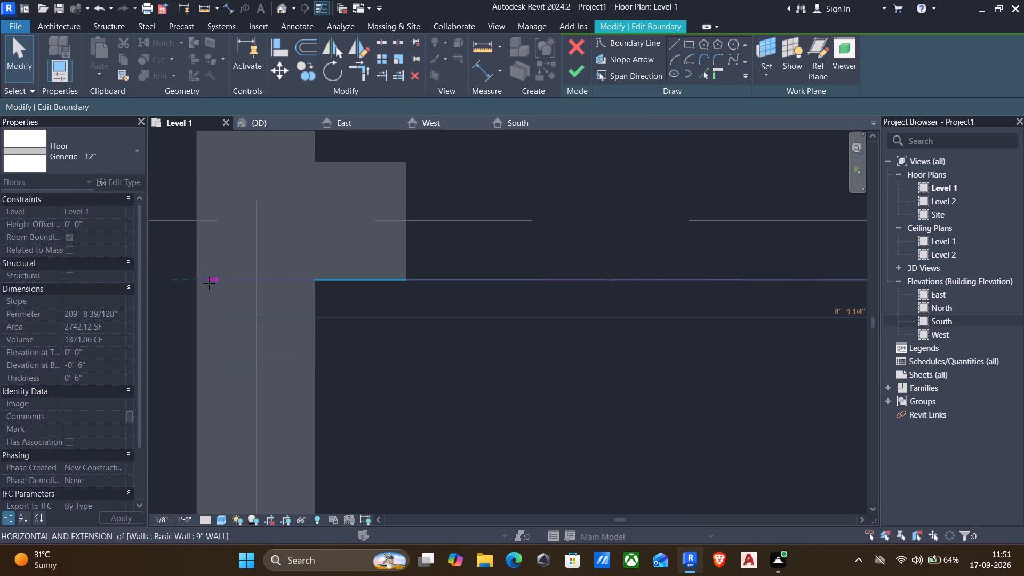
{"action": "left_click_drag", "start_coordinate": [209, 283], "coordinate": [197, 283]}
{"action": "scroll", "coordinate": [234, 294], "scroll_direction": "down", "scroll_amount": 3}
{"action": "key", "text": "Escape"}
Examine the boundary lines along the grid A wall from grid 3 up to the junction with the grid 6 line.
{"action": "scroll", "coordinate": [267, 299], "scroll_direction": "down", "scroll_amount": 2}
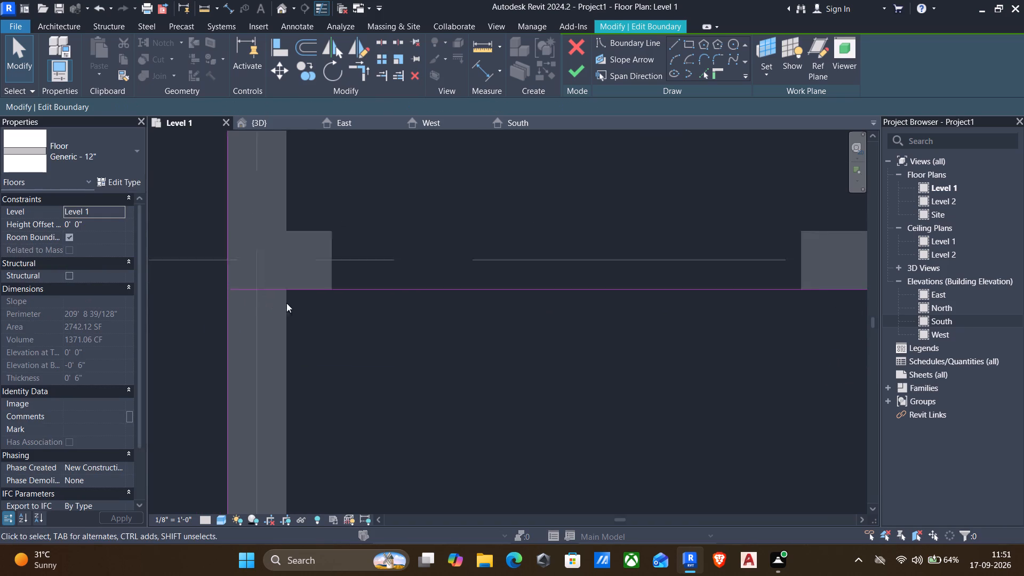
{"action": "scroll", "coordinate": [286, 303], "scroll_direction": "down", "scroll_amount": 1}
{"action": "middle_click_drag", "start_coordinate": [367, 196], "coordinate": [392, 273]}
{"action": "scroll", "coordinate": [393, 276], "scroll_direction": "down", "scroll_amount": 3}
{"action": "middle_click_drag", "start_coordinate": [411, 230], "coordinate": [449, 428]}
{"action": "scroll", "coordinate": [449, 370], "scroll_direction": "down", "scroll_amount": 1}
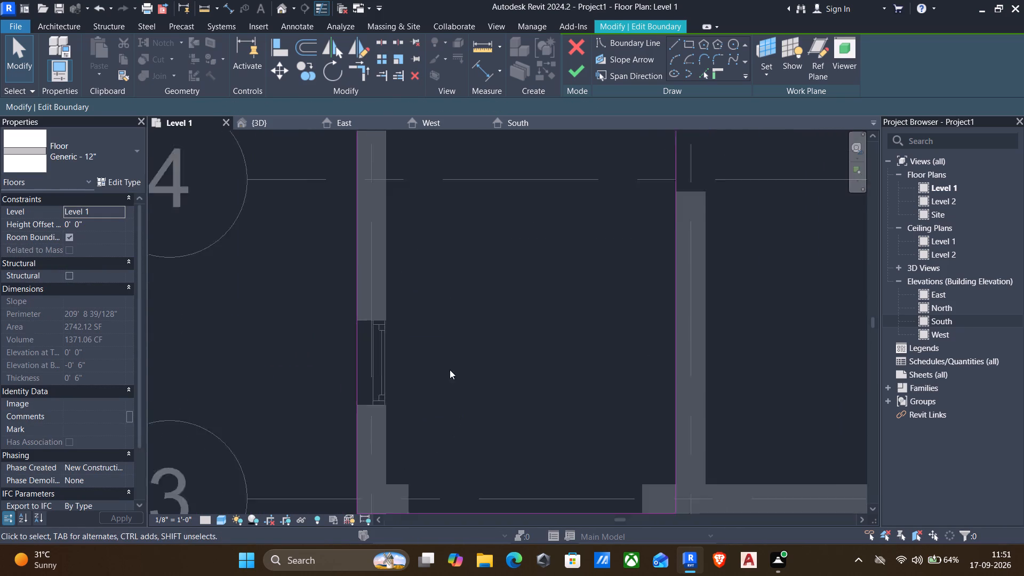
{"action": "scroll", "coordinate": [450, 370], "scroll_direction": "down", "scroll_amount": 1}
{"action": "middle_click_drag", "start_coordinate": [428, 303], "coordinate": [458, 471]}
{"action": "scroll", "coordinate": [459, 470], "scroll_direction": "down", "scroll_amount": 1}
{"action": "scroll", "coordinate": [438, 359], "scroll_direction": "down", "scroll_amount": 1}
{"action": "middle_click_drag", "start_coordinate": [454, 353], "coordinate": [445, 543]}
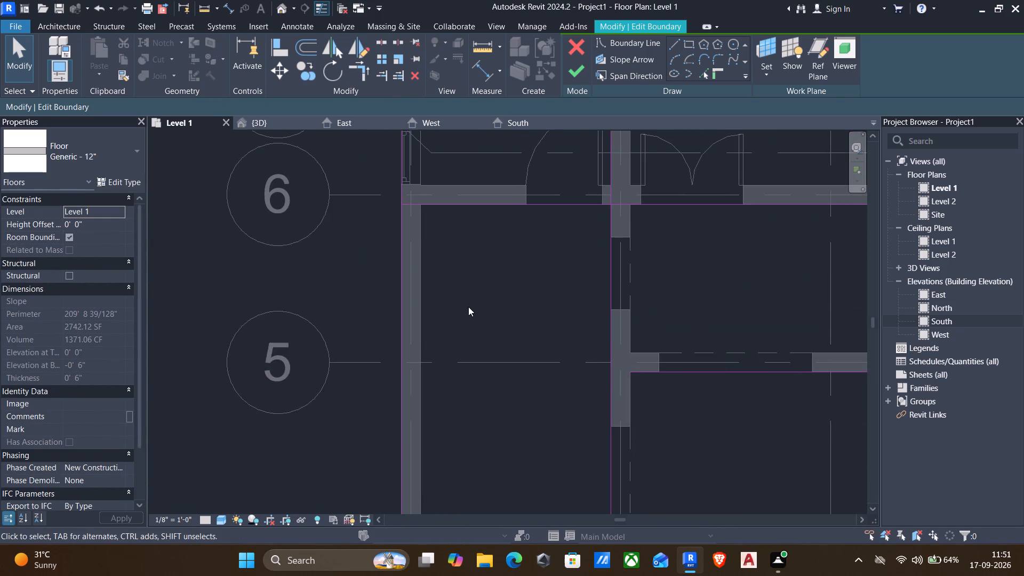
{"action": "scroll", "coordinate": [468, 307], "scroll_direction": "down", "scroll_amount": 1}
{"action": "middle_click_drag", "start_coordinate": [465, 313], "coordinate": [462, 444]}
{"action": "scroll", "coordinate": [418, 356], "scroll_direction": "up", "scroll_amount": 7}
{"action": "scroll", "coordinate": [405, 347], "scroll_direction": "down", "scroll_amount": 6}
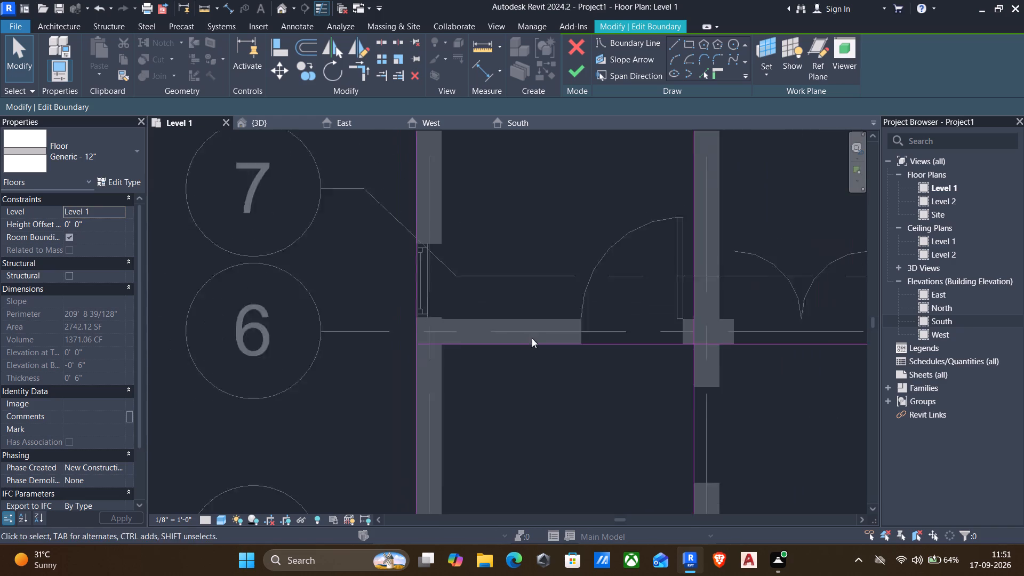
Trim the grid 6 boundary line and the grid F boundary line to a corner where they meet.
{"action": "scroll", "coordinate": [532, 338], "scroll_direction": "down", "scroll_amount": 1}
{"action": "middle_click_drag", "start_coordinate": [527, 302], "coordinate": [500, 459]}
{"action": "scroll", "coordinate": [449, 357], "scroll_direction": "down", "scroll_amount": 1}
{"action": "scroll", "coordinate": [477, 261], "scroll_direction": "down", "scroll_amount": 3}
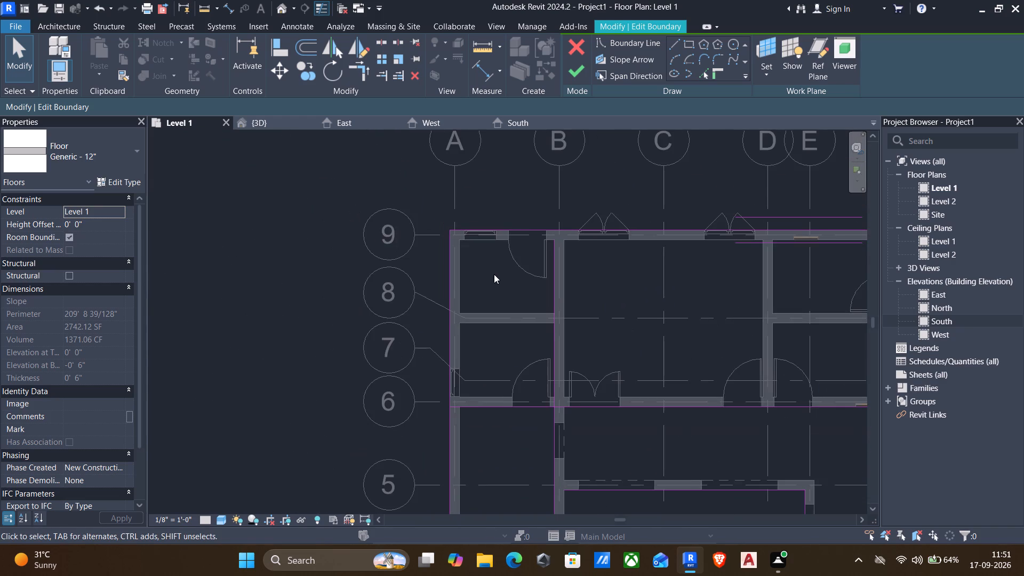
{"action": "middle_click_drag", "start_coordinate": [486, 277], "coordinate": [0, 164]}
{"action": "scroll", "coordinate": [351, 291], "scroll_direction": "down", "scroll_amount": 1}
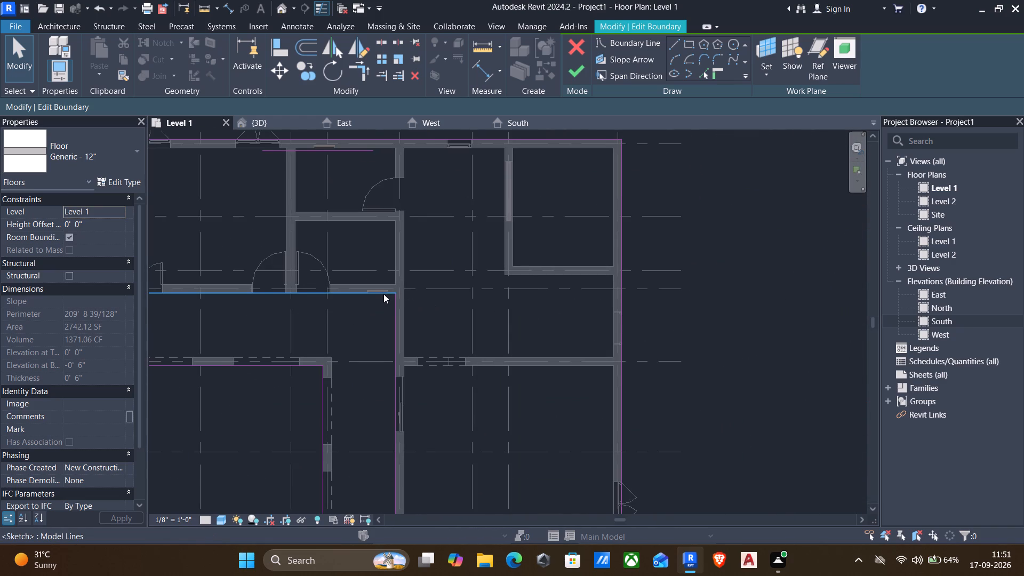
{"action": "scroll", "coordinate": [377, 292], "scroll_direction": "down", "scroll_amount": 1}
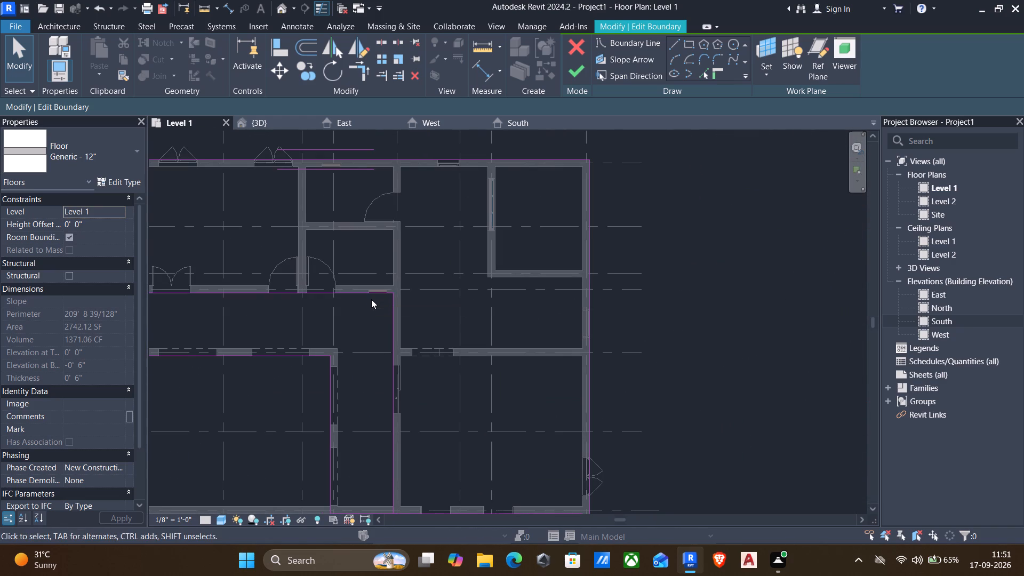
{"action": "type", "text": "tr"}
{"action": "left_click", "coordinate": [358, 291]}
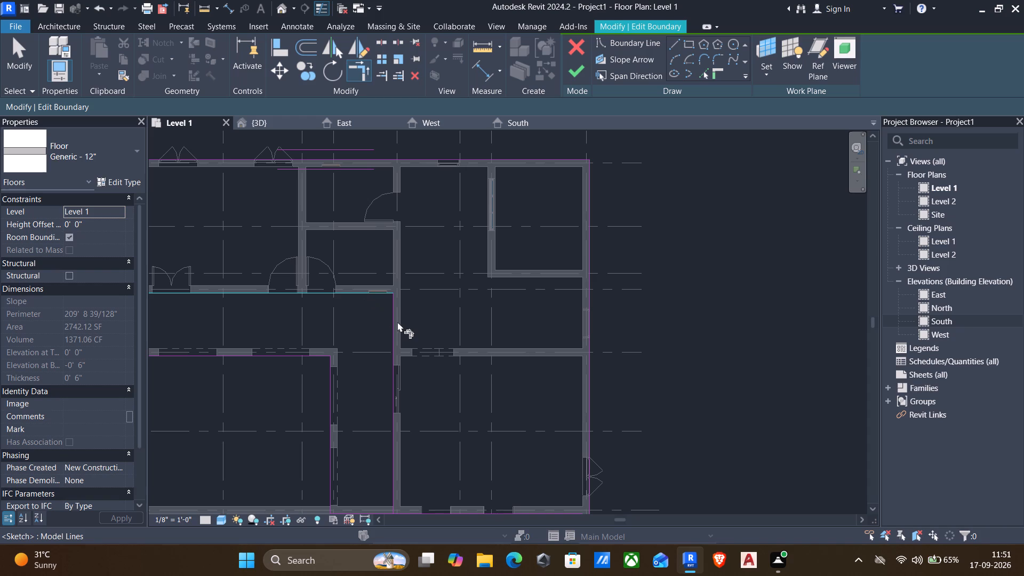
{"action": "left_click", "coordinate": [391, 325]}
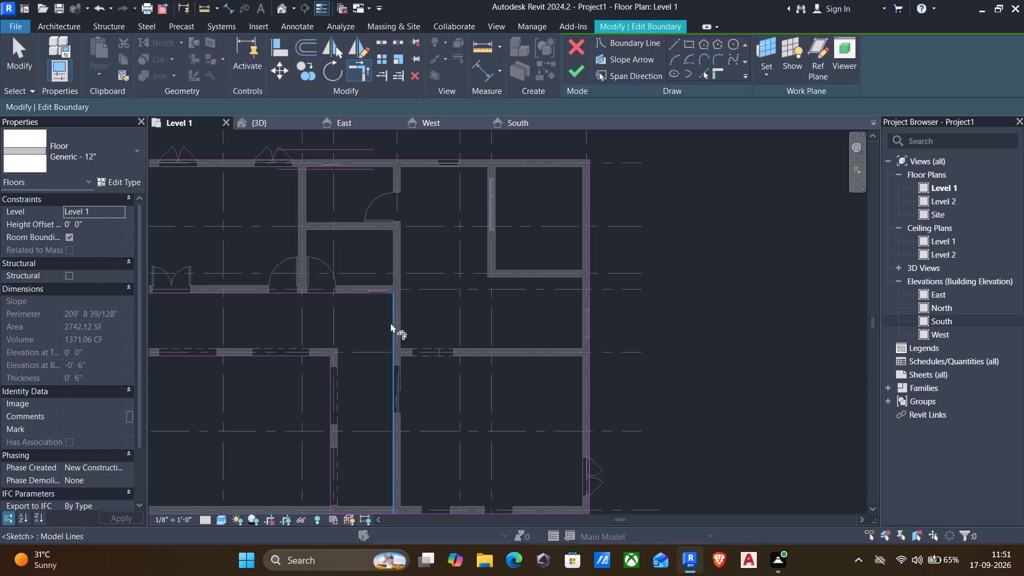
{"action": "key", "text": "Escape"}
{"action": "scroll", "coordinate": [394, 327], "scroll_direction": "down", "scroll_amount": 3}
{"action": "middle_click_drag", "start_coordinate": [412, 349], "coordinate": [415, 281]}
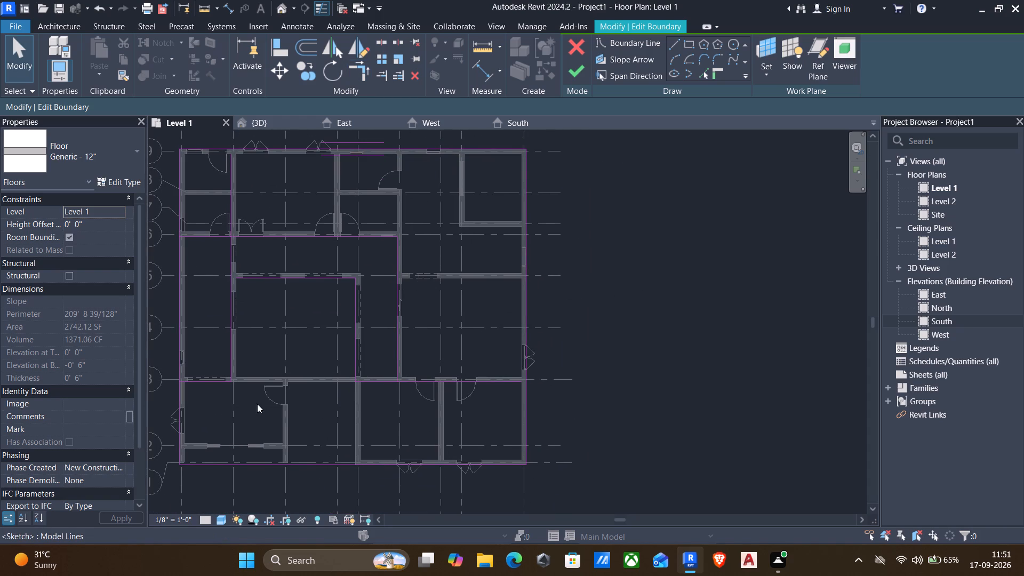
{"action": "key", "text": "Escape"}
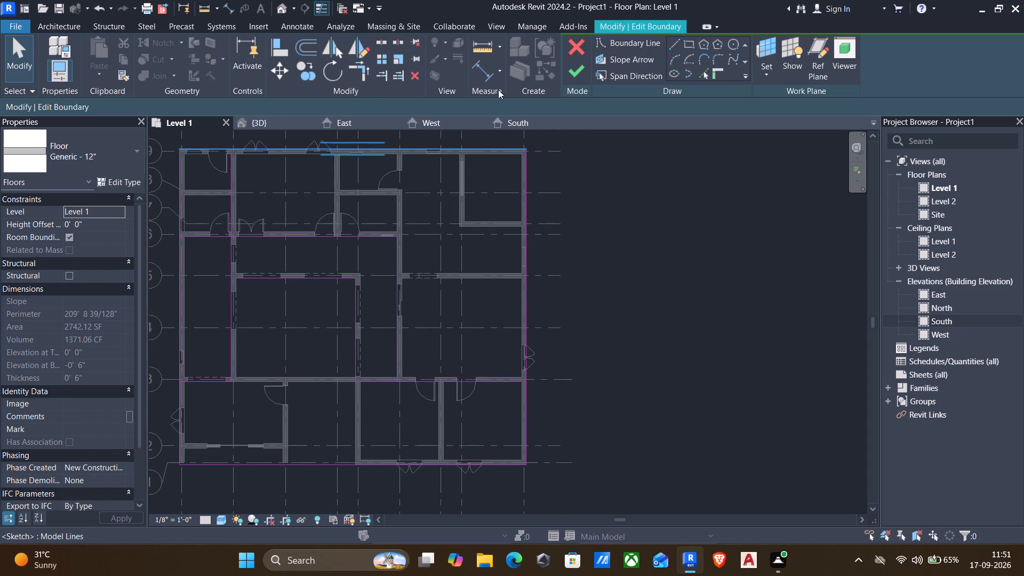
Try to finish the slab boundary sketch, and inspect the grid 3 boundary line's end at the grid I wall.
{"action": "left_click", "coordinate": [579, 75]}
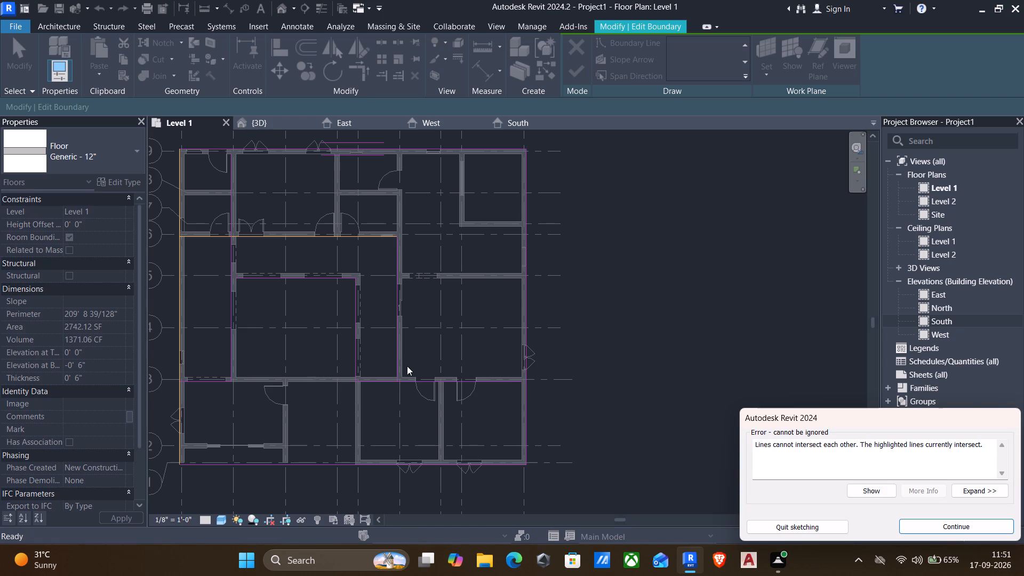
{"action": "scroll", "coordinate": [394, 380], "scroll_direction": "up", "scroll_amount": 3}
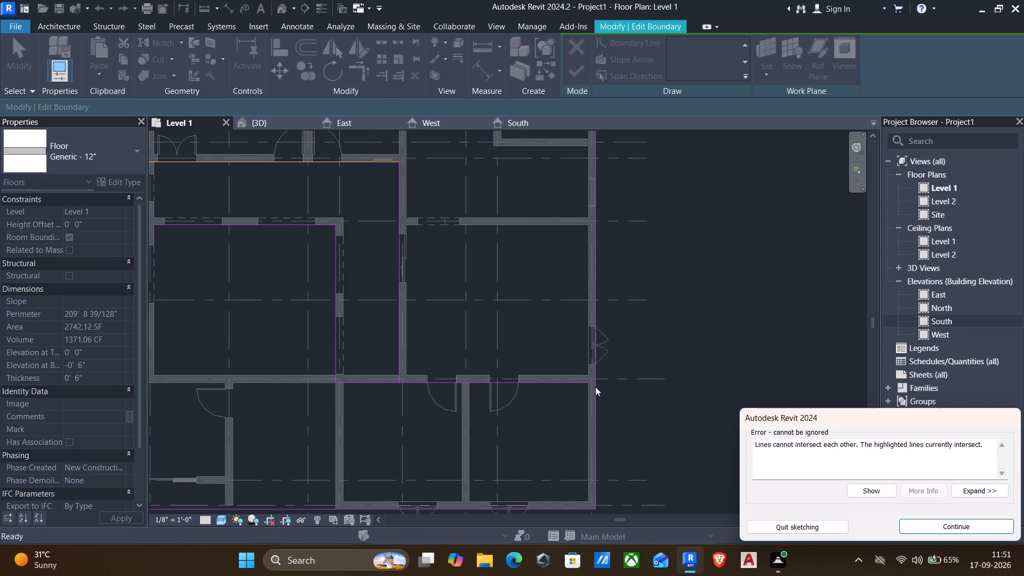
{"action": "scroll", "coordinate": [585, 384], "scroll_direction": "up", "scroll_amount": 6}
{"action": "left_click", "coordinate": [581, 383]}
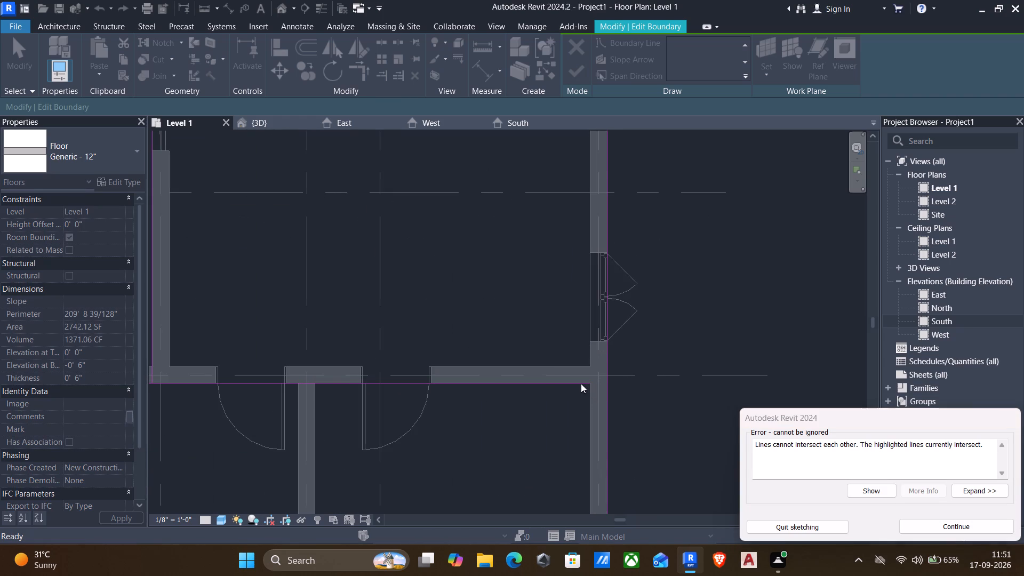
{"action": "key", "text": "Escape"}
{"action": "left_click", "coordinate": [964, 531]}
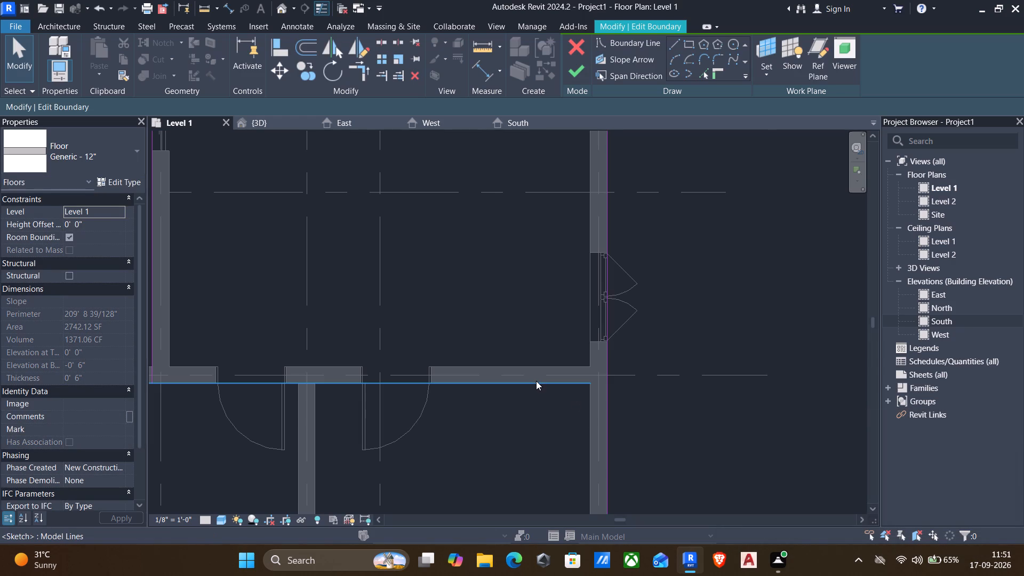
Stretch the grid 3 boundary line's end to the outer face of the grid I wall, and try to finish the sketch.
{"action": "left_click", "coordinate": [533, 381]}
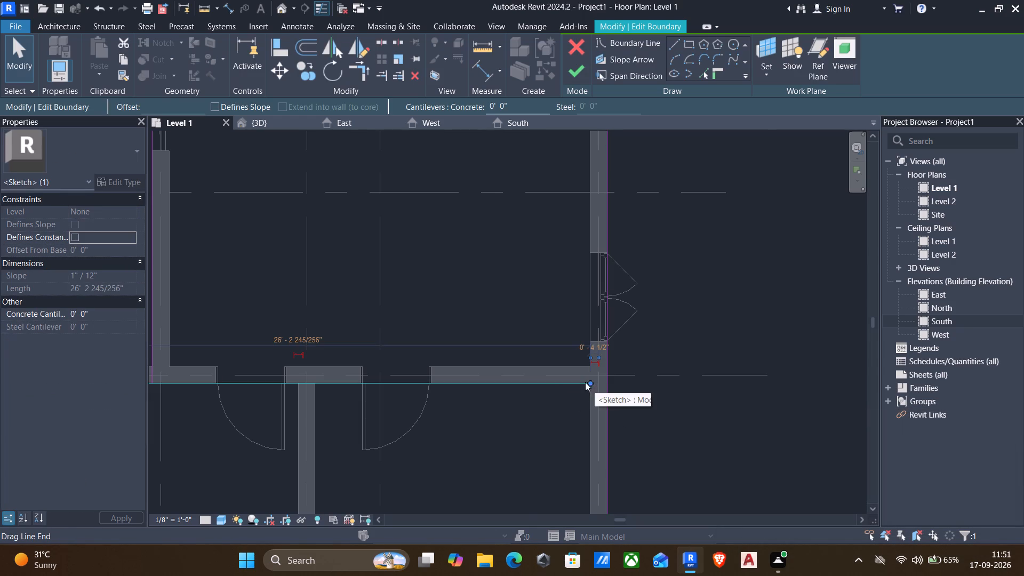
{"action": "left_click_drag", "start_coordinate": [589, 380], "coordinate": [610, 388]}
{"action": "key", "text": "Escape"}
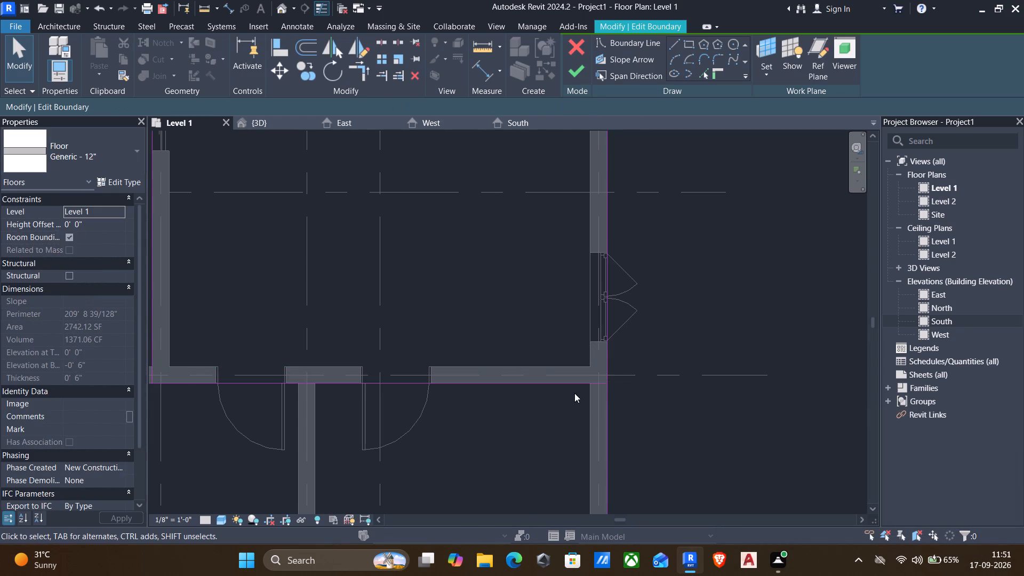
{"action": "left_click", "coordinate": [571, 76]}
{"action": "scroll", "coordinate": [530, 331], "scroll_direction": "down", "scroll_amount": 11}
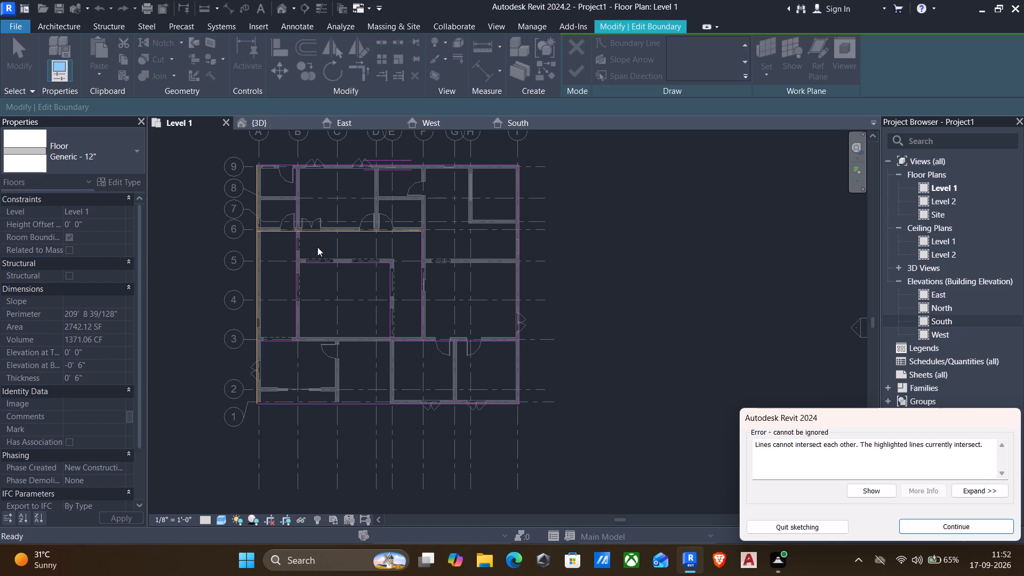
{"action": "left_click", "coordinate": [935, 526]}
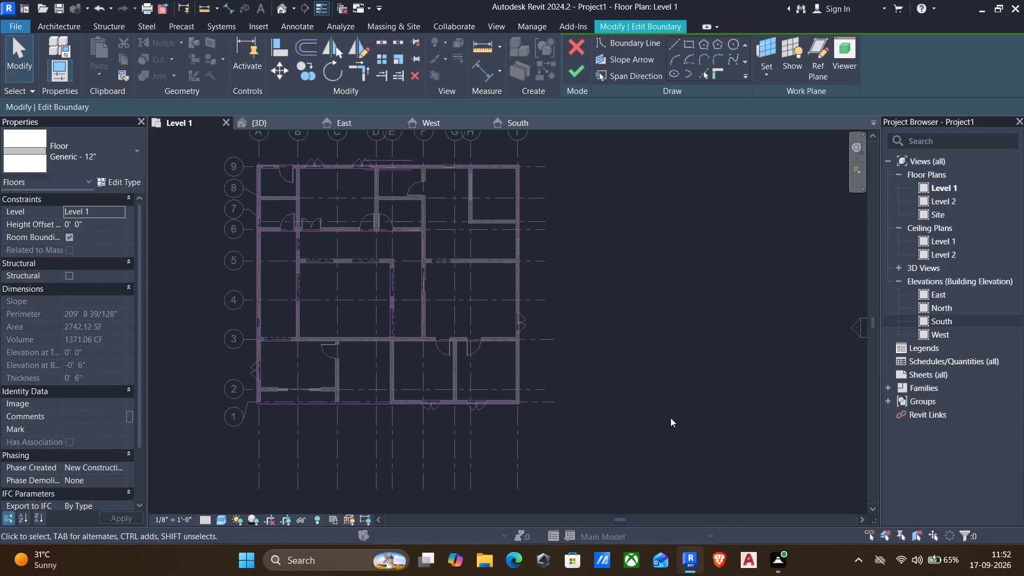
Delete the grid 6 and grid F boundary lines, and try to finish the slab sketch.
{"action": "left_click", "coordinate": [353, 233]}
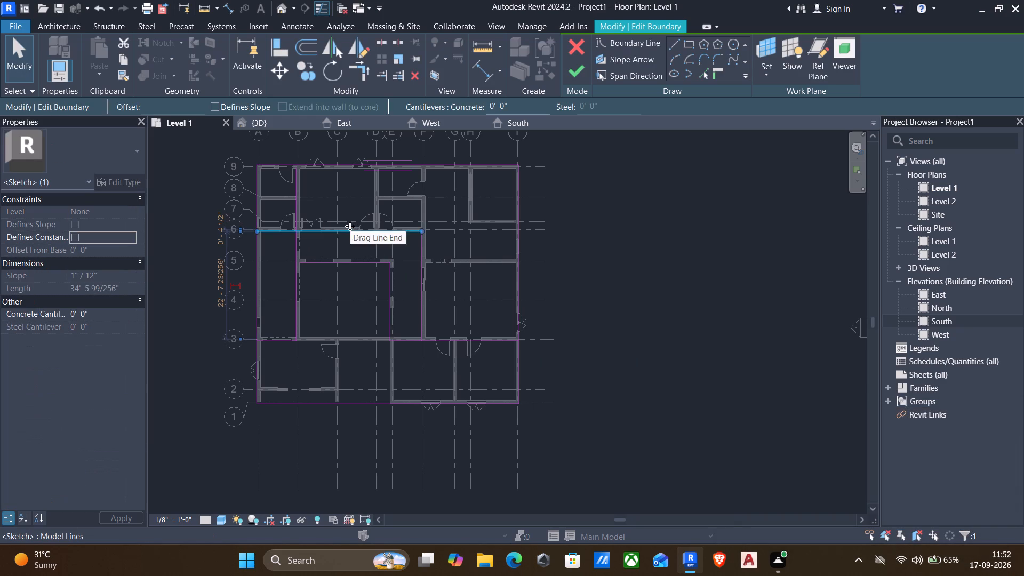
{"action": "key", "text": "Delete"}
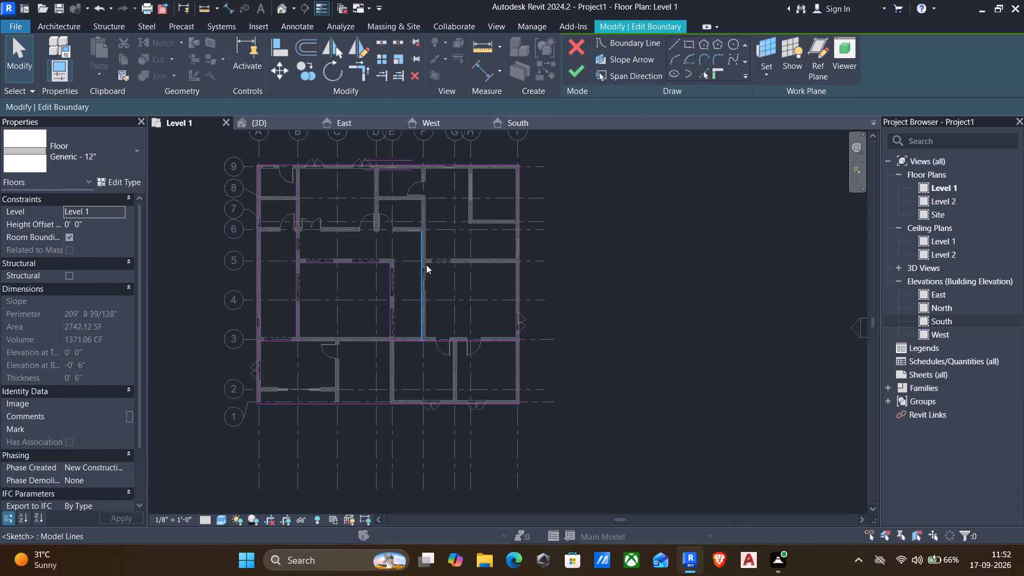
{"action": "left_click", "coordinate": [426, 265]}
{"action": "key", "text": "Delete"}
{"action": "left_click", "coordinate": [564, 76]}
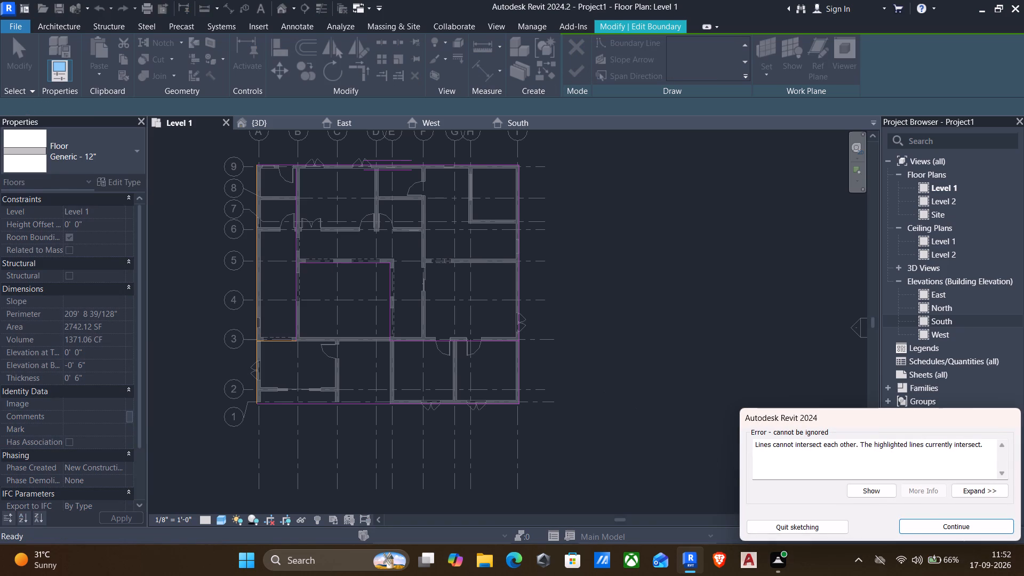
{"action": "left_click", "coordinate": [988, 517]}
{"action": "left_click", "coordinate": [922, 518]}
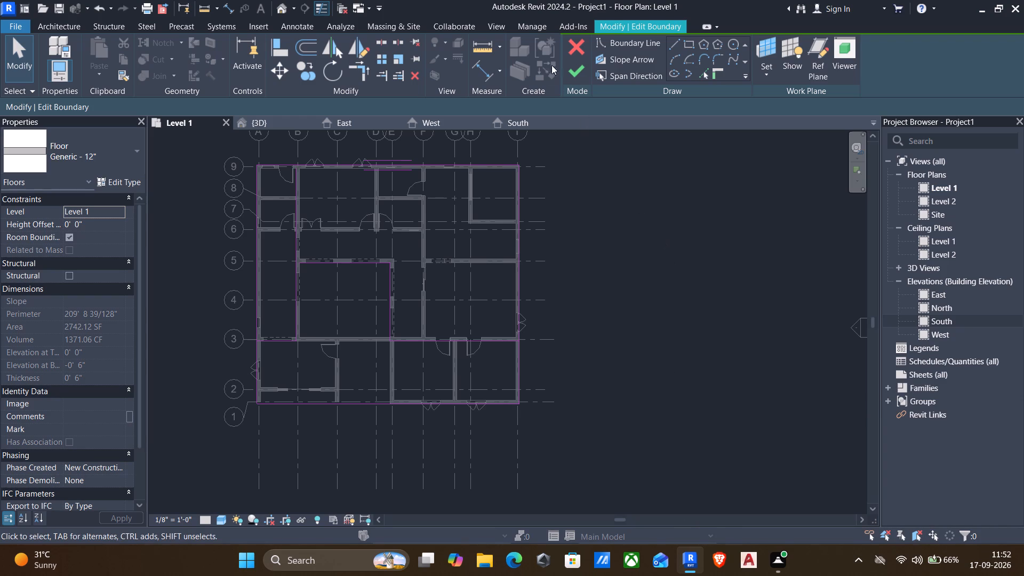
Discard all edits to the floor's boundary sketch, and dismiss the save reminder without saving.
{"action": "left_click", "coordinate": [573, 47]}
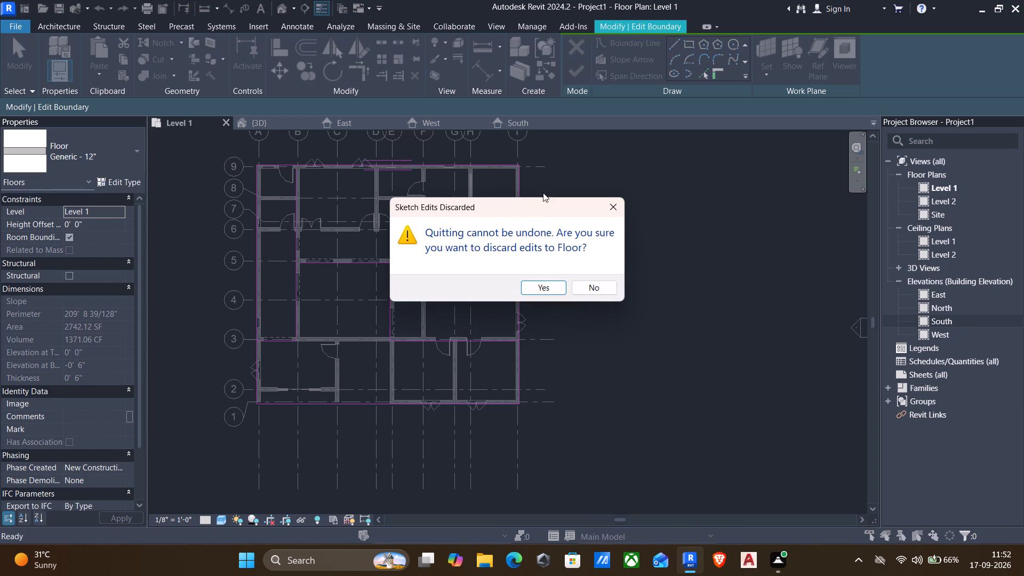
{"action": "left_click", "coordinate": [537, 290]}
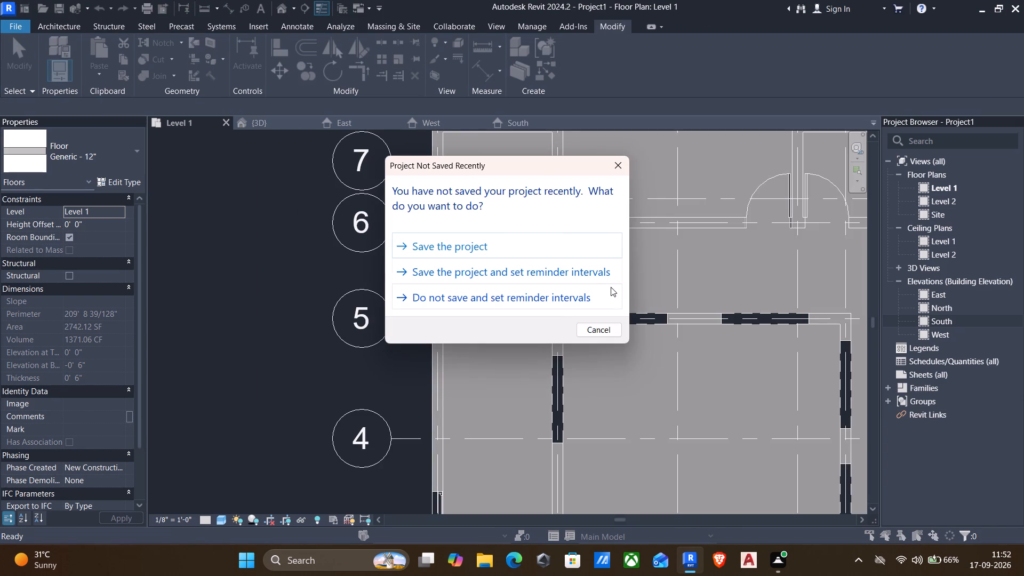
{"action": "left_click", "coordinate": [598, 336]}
Reopen the floor slab's boundary for editing and delete its four outer boundary lines along grids 9, A, I and 1.
{"action": "scroll", "coordinate": [593, 328], "scroll_direction": "down", "scroll_amount": 1}
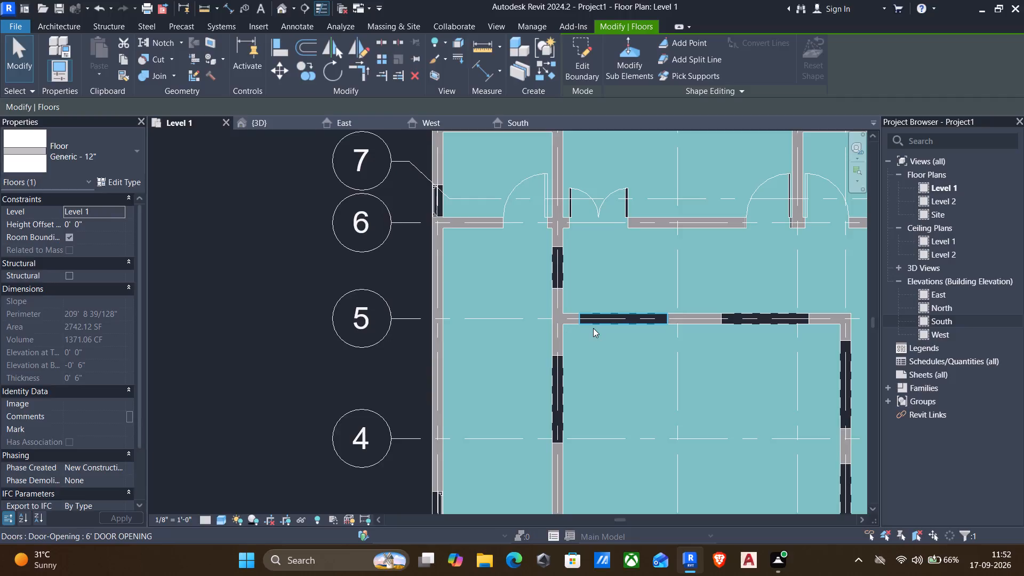
{"action": "scroll", "coordinate": [593, 328], "scroll_direction": "down", "scroll_amount": 3}
{"action": "middle_click_drag", "start_coordinate": [593, 333], "coordinate": [538, 305]}
{"action": "scroll", "coordinate": [533, 334], "scroll_direction": "down", "scroll_amount": 2}
{"action": "middle_click", "coordinate": [540, 387]}
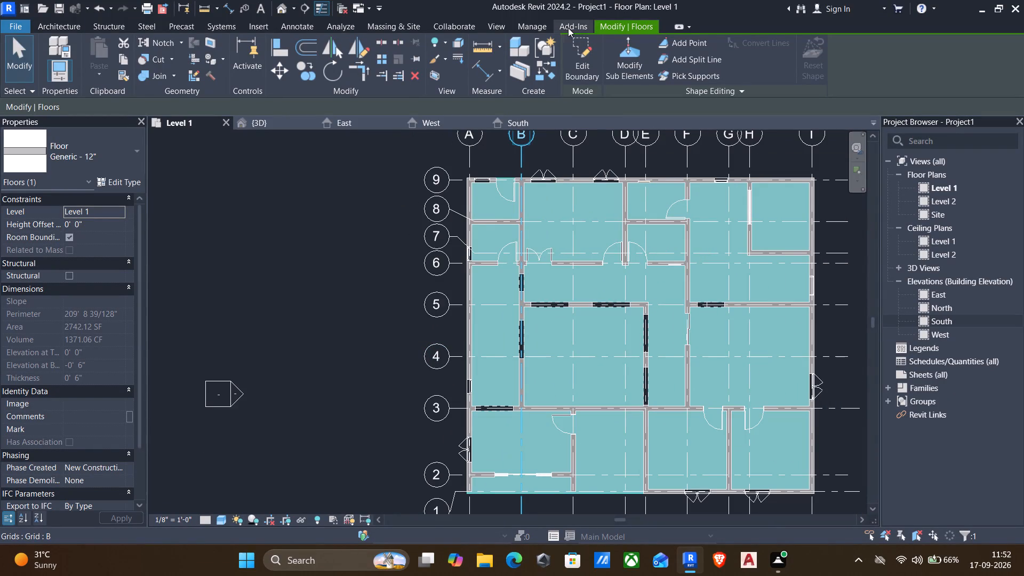
{"action": "left_click", "coordinate": [581, 54]}
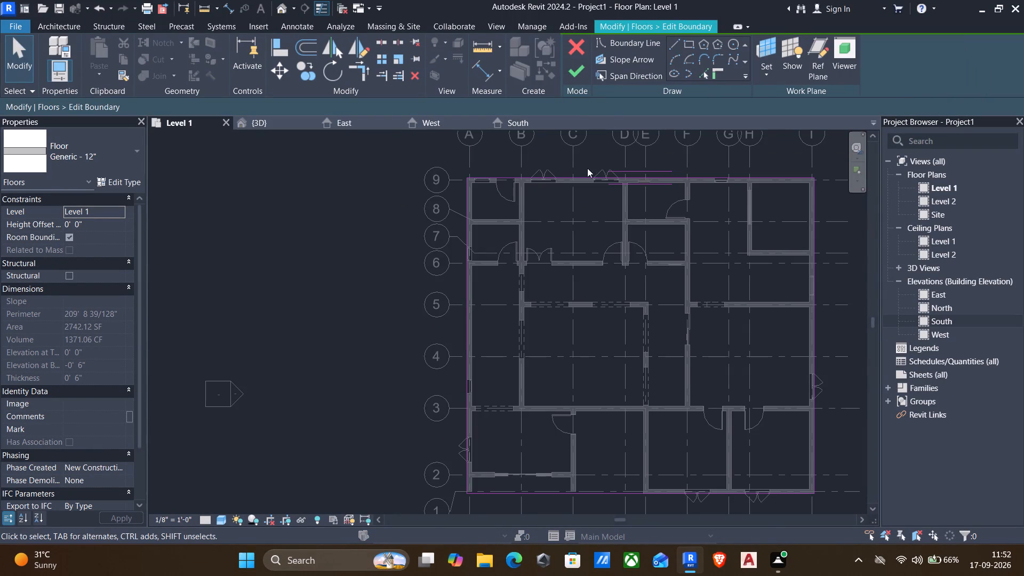
{"action": "left_click", "coordinate": [572, 176]}
{"action": "key", "text": "Delete"}
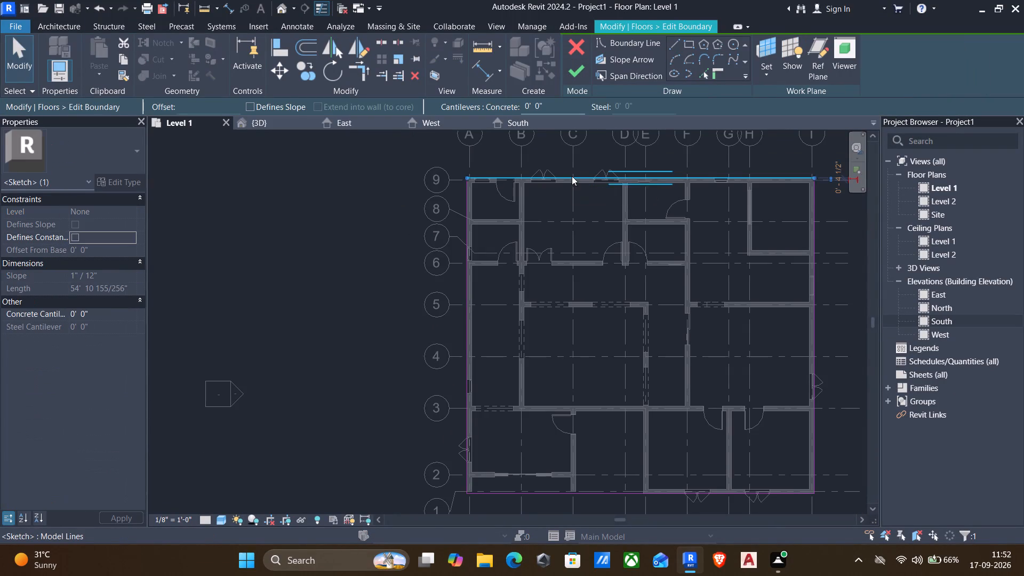
{"action": "left_click", "coordinate": [470, 244]}
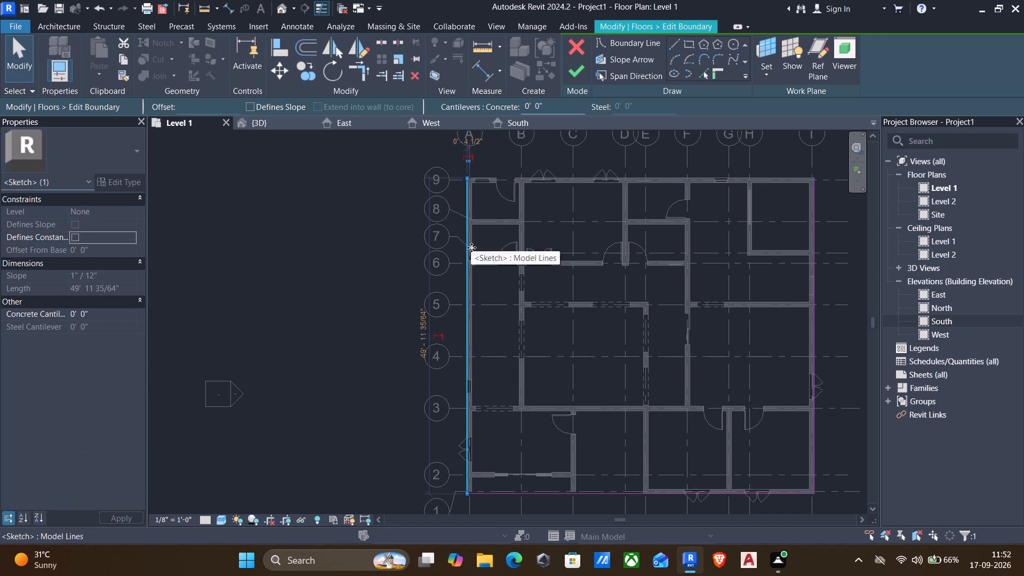
{"action": "key", "text": "Delete"}
{"action": "scroll", "coordinate": [506, 250], "scroll_direction": "down", "scroll_amount": 2}
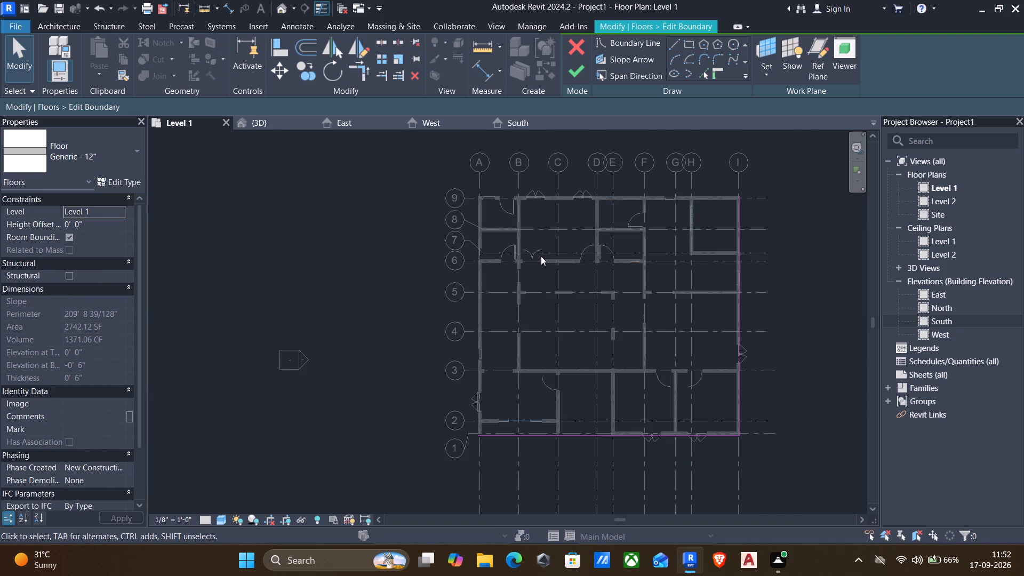
{"action": "left_click", "coordinate": [740, 289]}
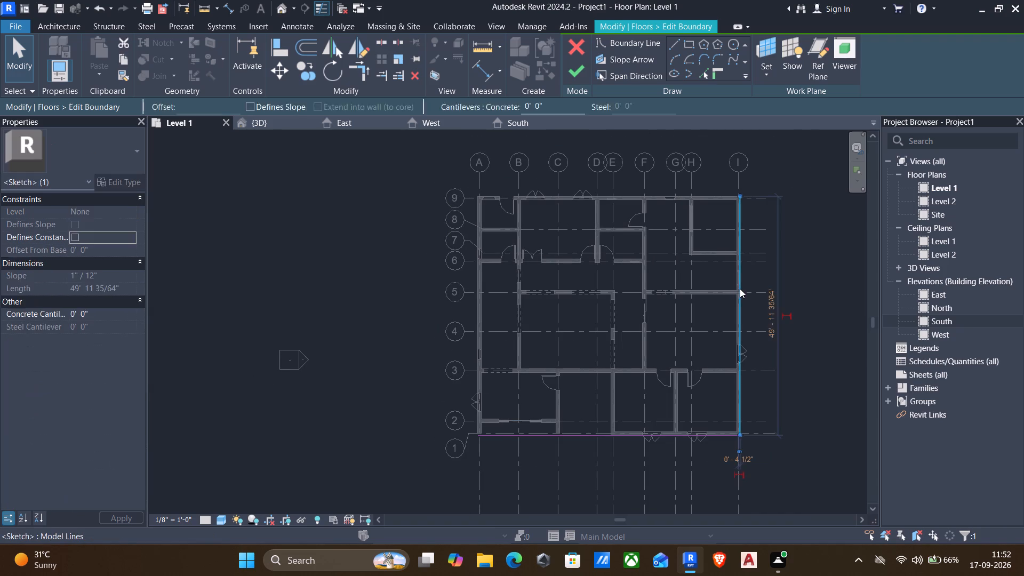
{"action": "key", "text": "Delete"}
{"action": "left_click", "coordinate": [635, 439]}
{"action": "key", "text": "Delete"}
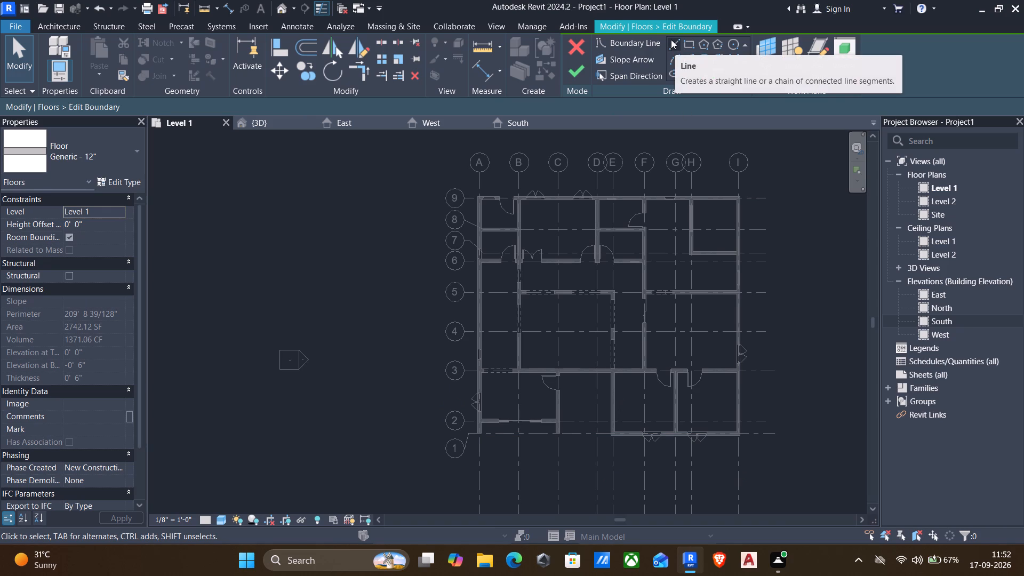
Draw a rectangular boundary along the inner wall faces of the room between grids A–B and 8–9, about 7' 5 1/2" by 5' 9 3/4".
{"action": "scroll", "coordinate": [673, 43], "scroll_direction": "up", "scroll_amount": 1}
{"action": "left_click", "coordinate": [693, 44]}
{"action": "scroll", "coordinate": [567, 179], "scroll_direction": "up", "scroll_amount": 4}
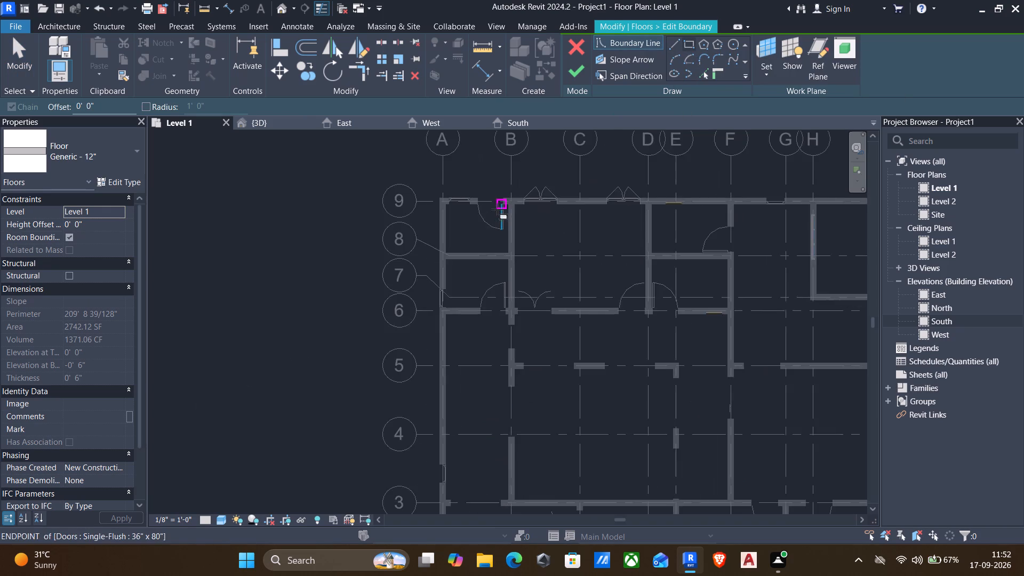
{"action": "scroll", "coordinate": [473, 217], "scroll_direction": "up", "scroll_amount": 7}
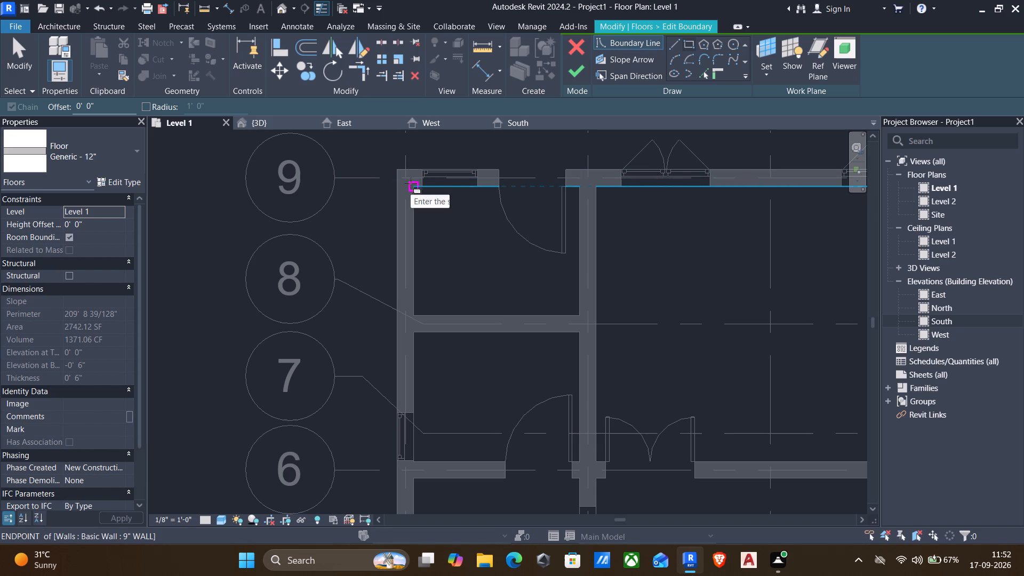
{"action": "left_click", "coordinate": [412, 188]}
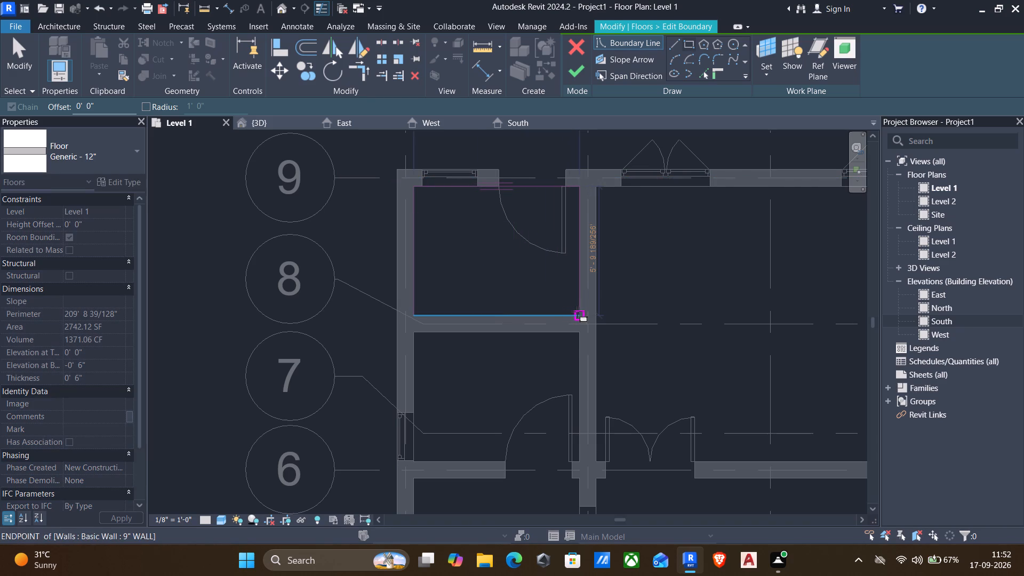
{"action": "left_click", "coordinate": [579, 311]}
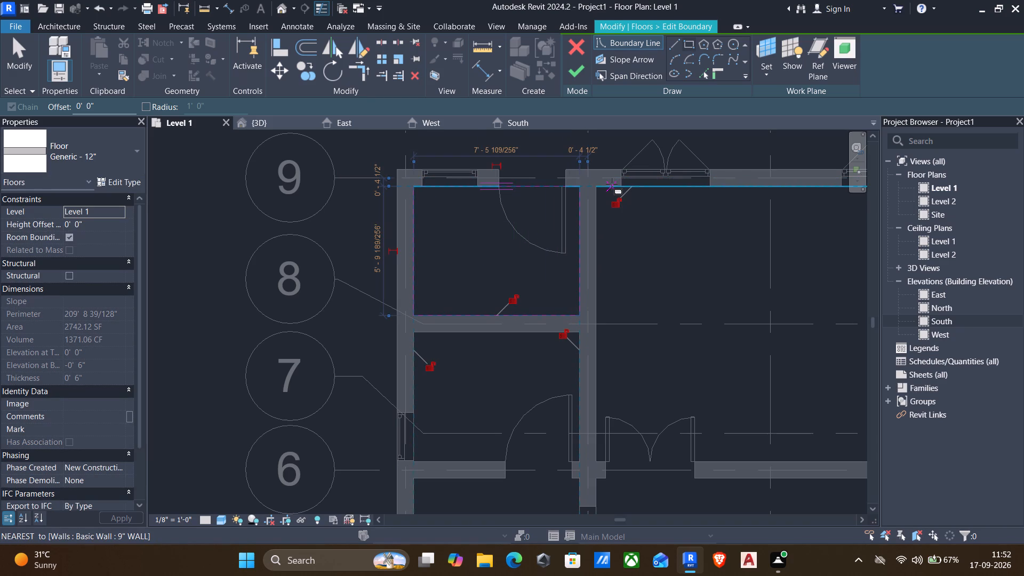
Draw a rectangular boundary about 15' 9" wide between grids B–D, from the grid 9 wall's inner face to the grid 6 wall's lower face.
{"action": "left_click", "coordinate": [597, 185]}
{"action": "scroll", "coordinate": [634, 272], "scroll_direction": "down", "scroll_amount": 3}
{"action": "middle_click_drag", "start_coordinate": [636, 275], "coordinate": [601, 279]}
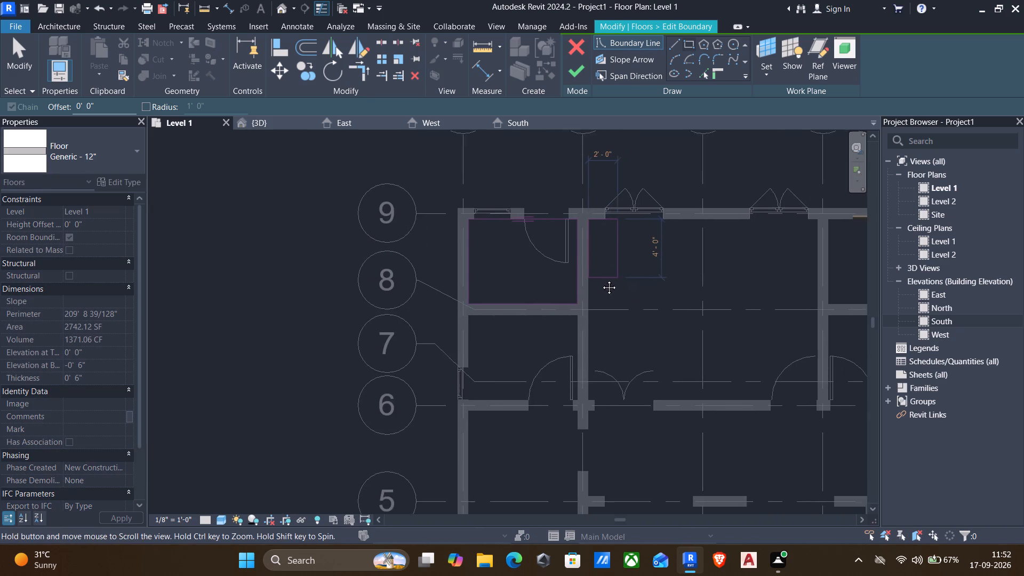
{"action": "middle_click_drag", "start_coordinate": [601, 279], "coordinate": [498, 270]}
{"action": "scroll", "coordinate": [700, 397], "scroll_direction": "up", "scroll_amount": 3}
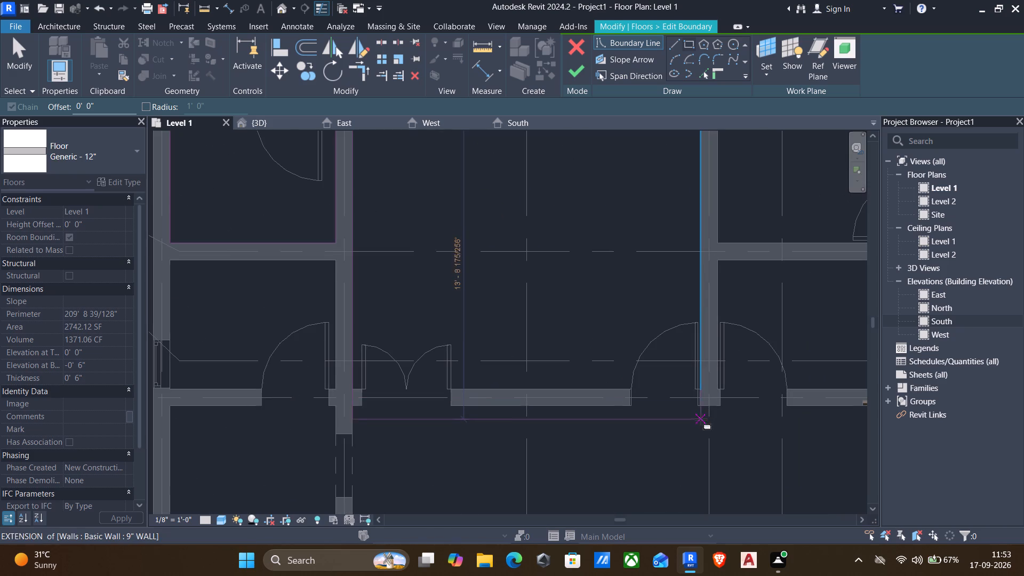
{"action": "left_click", "coordinate": [703, 409]}
{"action": "scroll", "coordinate": [697, 402], "scroll_direction": "down", "scroll_amount": 3}
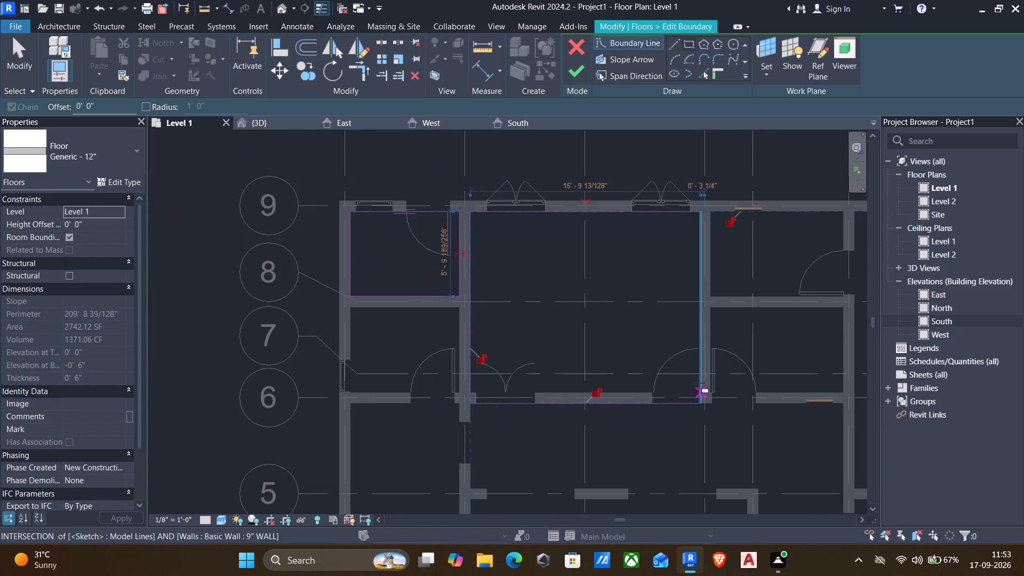
Draw a rectangular boundary about 7' 5 1/2" by 6' 6 3/4" between grids A–B, from below the grid 8 wall to the grid 6 wall's lower face.
{"action": "scroll", "coordinate": [333, 321], "scroll_direction": "up", "scroll_amount": 3}
{"action": "left_click", "coordinate": [356, 302]}
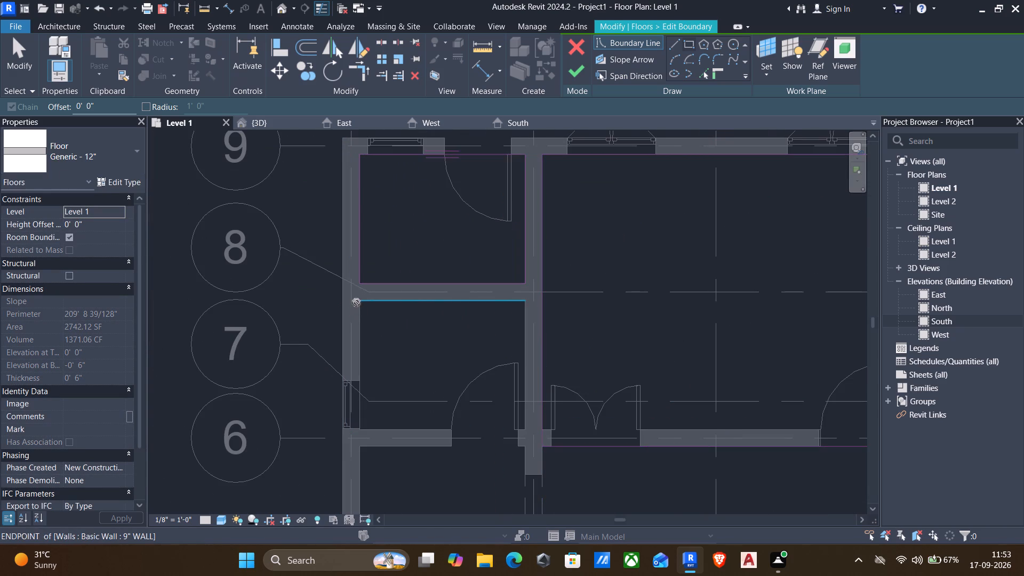
{"action": "left_click", "coordinate": [526, 448]}
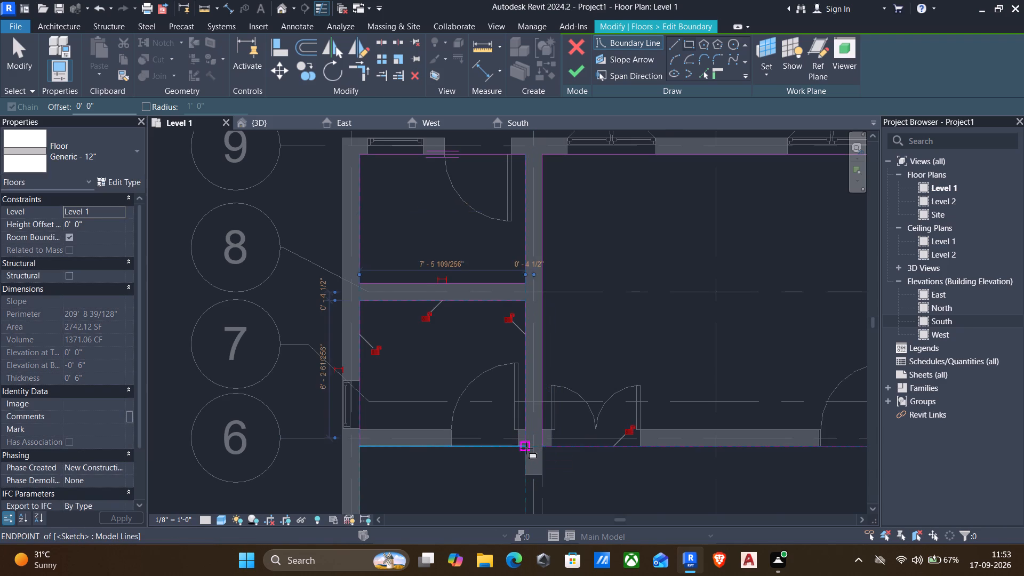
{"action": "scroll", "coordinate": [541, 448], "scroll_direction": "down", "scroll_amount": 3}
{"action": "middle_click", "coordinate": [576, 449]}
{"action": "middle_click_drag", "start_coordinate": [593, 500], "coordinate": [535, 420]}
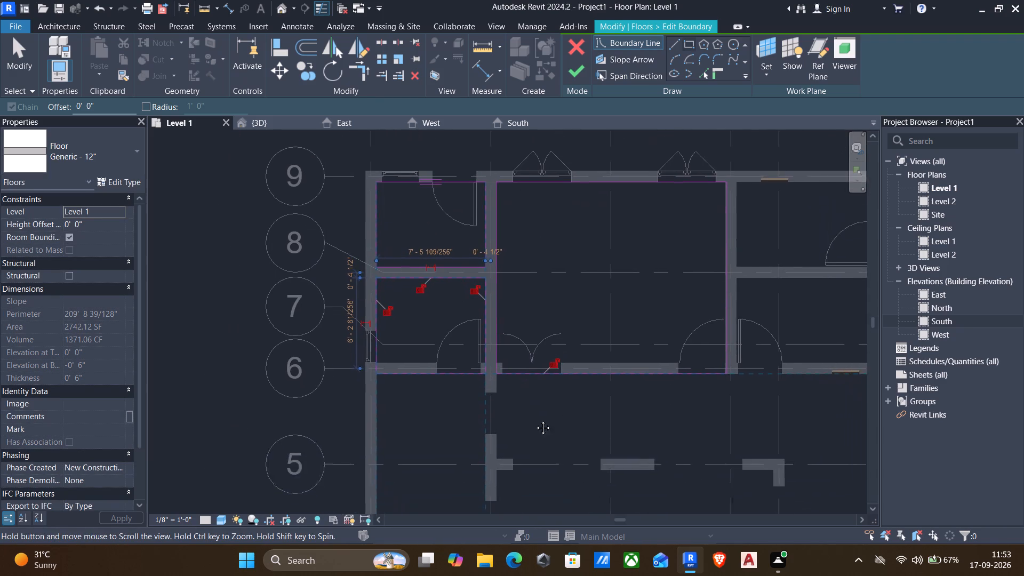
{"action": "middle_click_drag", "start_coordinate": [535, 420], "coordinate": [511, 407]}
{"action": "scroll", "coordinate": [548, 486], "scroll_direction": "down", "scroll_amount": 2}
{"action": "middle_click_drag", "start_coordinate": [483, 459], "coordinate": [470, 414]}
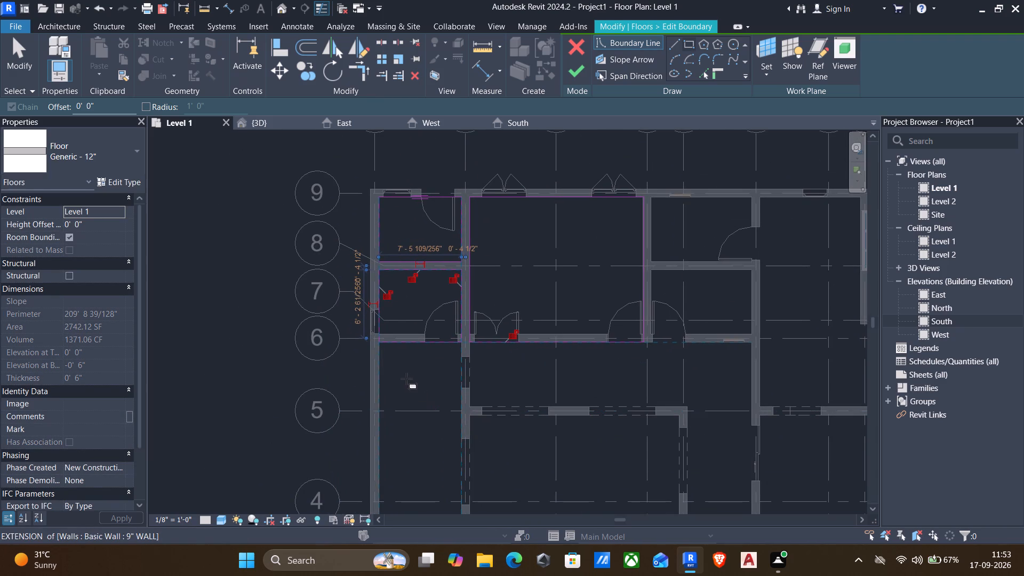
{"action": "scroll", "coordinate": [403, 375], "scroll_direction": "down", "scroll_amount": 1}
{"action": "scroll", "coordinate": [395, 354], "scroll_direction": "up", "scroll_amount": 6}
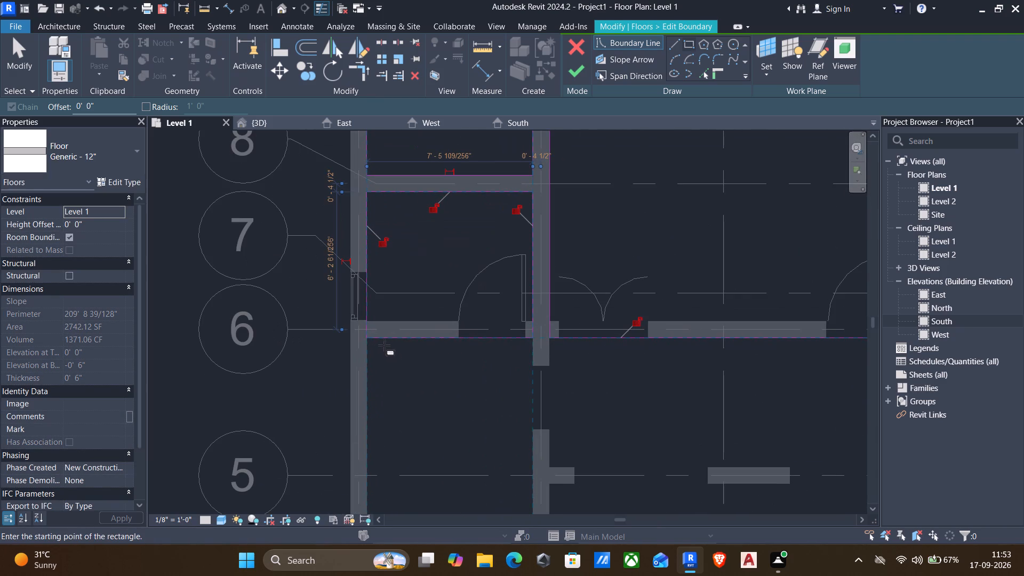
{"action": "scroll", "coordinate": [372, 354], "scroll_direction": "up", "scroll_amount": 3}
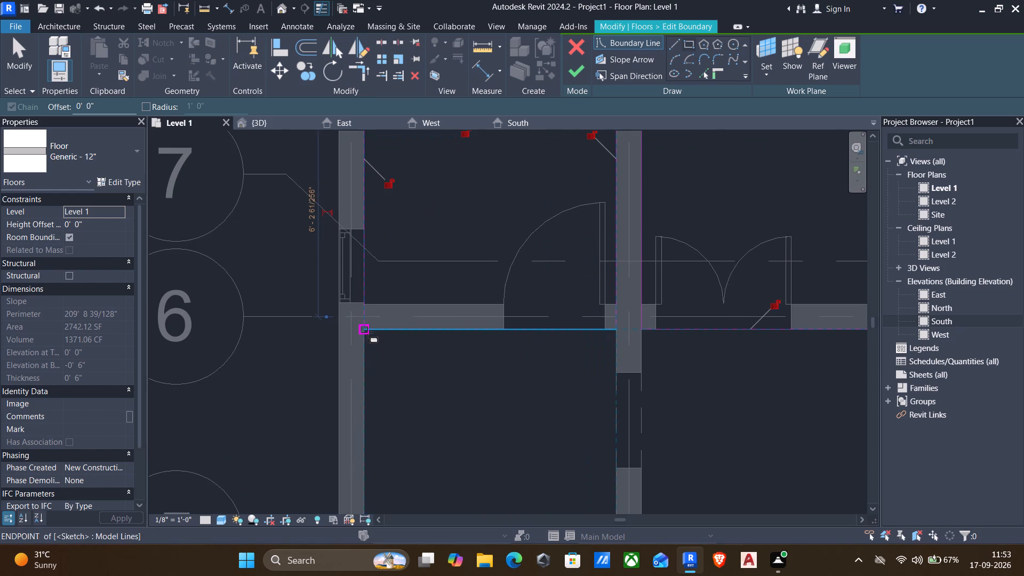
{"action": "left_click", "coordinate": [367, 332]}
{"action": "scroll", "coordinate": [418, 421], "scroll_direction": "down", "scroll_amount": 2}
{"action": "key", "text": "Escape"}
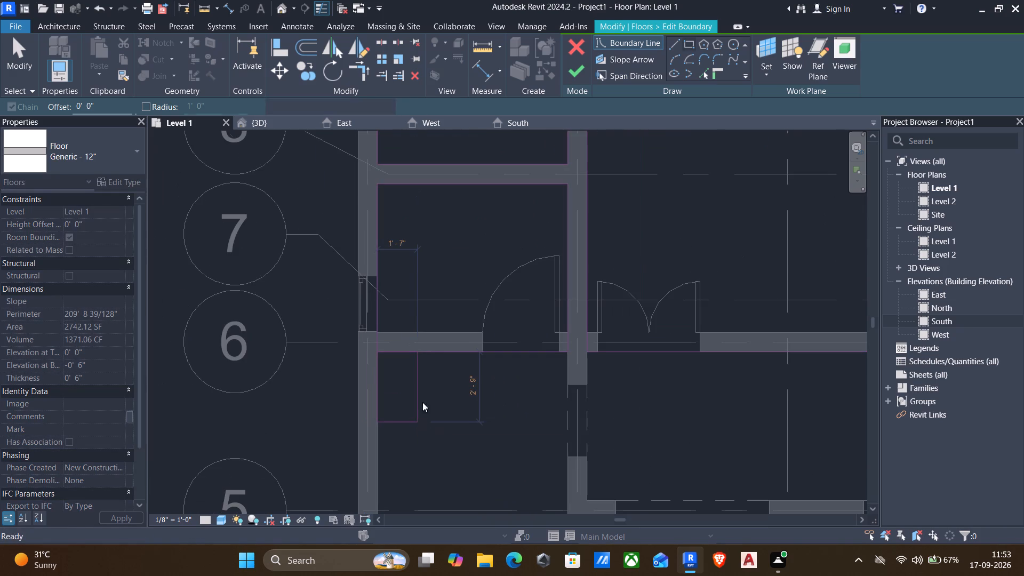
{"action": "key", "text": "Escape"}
Nudge the small room's boundary line along grid 6 upward from the wall's lower face to near the wall's centreline.
{"action": "left_click", "coordinate": [425, 329]}
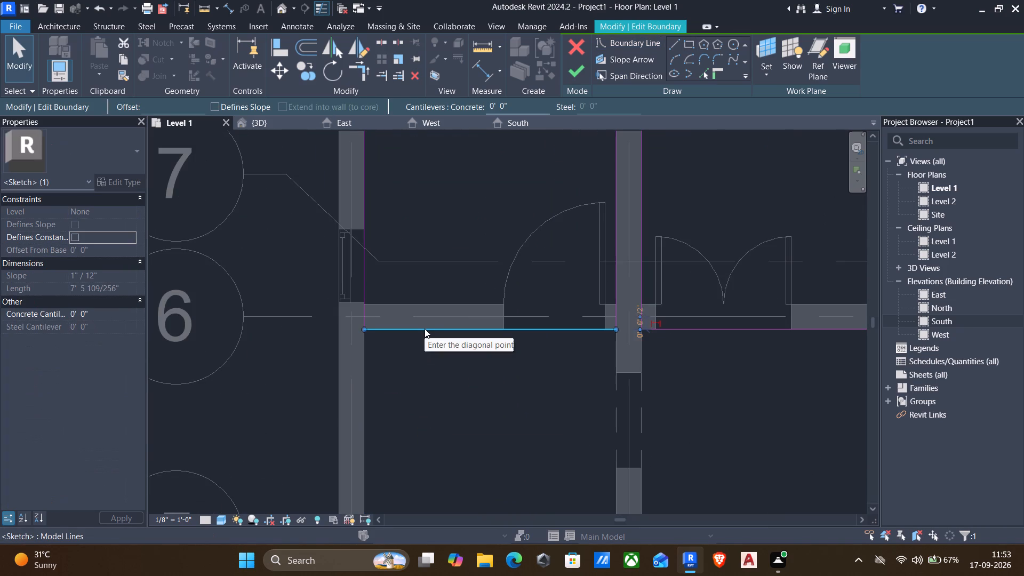
{"action": "key", "text": "Up"}
{"action": "key", "text": "Up"}
{"action": "key", "text": "Up"}
{"action": "key", "text": "Up"}
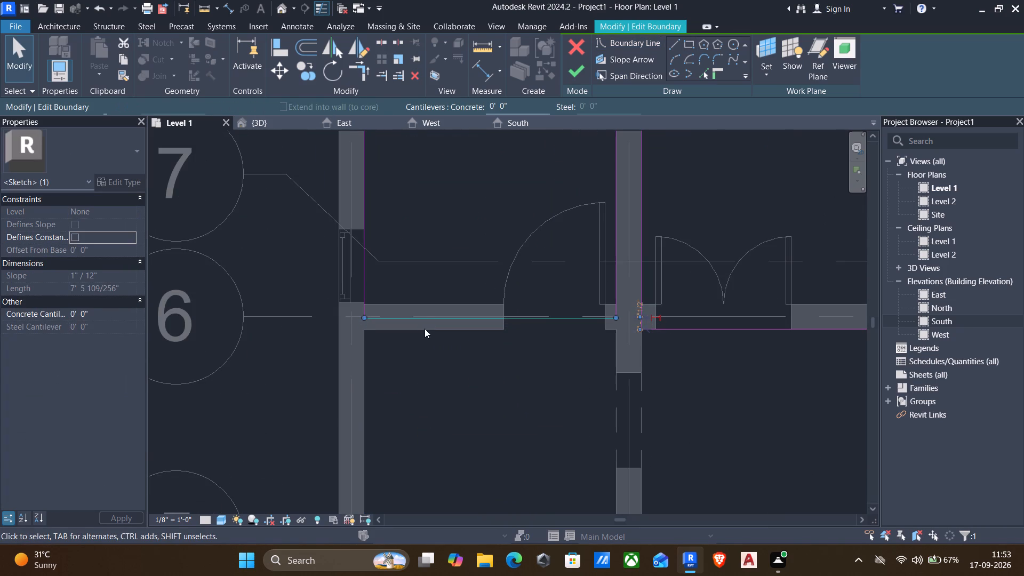
{"action": "key", "text": "Escape"}
Draw a rectangular boundary about 35' 8 1/2" long from the grid 6 wall's lower face at grid A to the intersection of grids B and 1.
{"action": "left_click", "coordinate": [684, 41]}
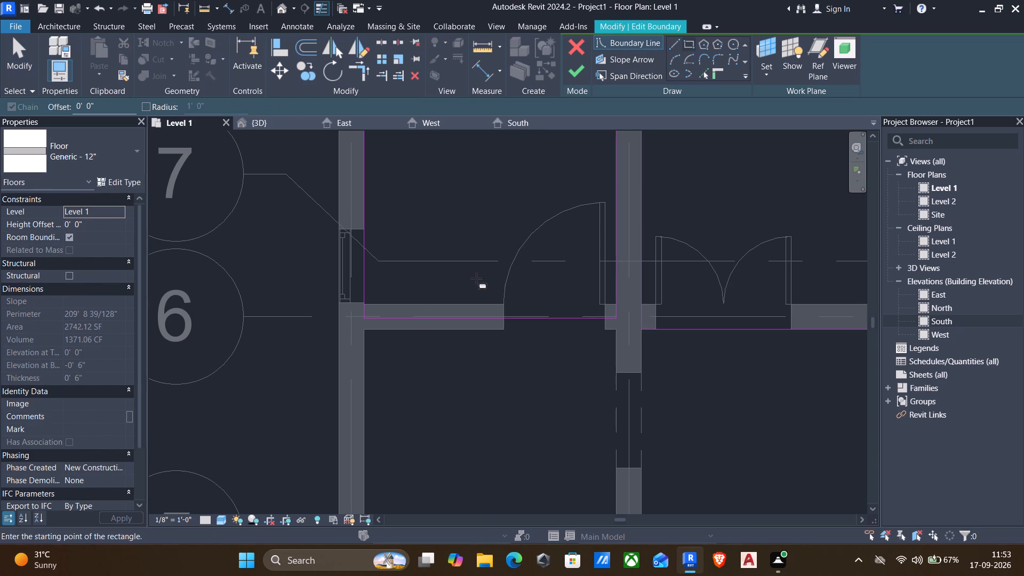
{"action": "left_click", "coordinate": [362, 330]}
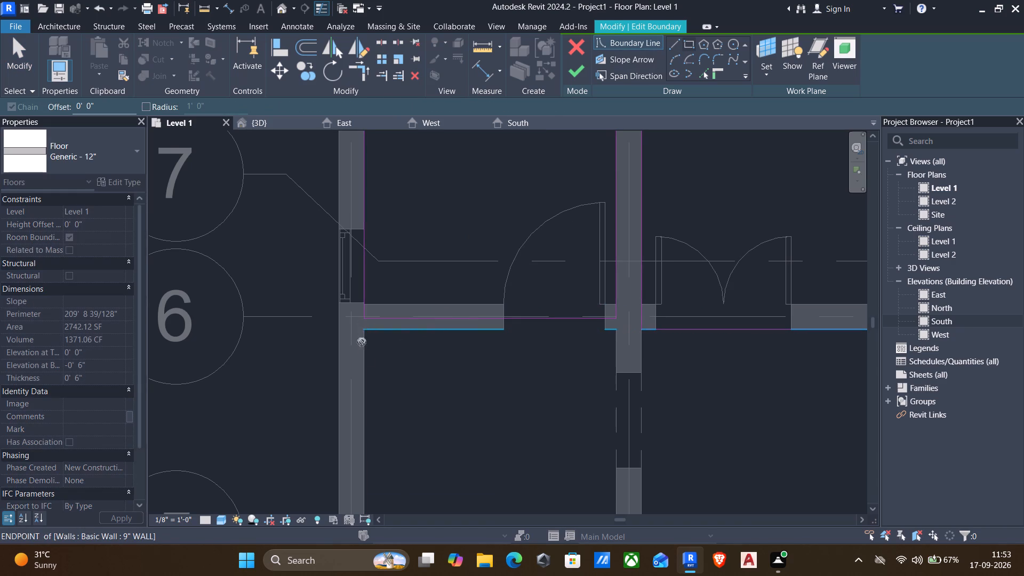
{"action": "scroll", "coordinate": [469, 412], "scroll_direction": "down", "scroll_amount": 1}
{"action": "middle_click_drag", "start_coordinate": [477, 412], "coordinate": [495, 210]}
{"action": "scroll", "coordinate": [526, 266], "scroll_direction": "down", "scroll_amount": 2}
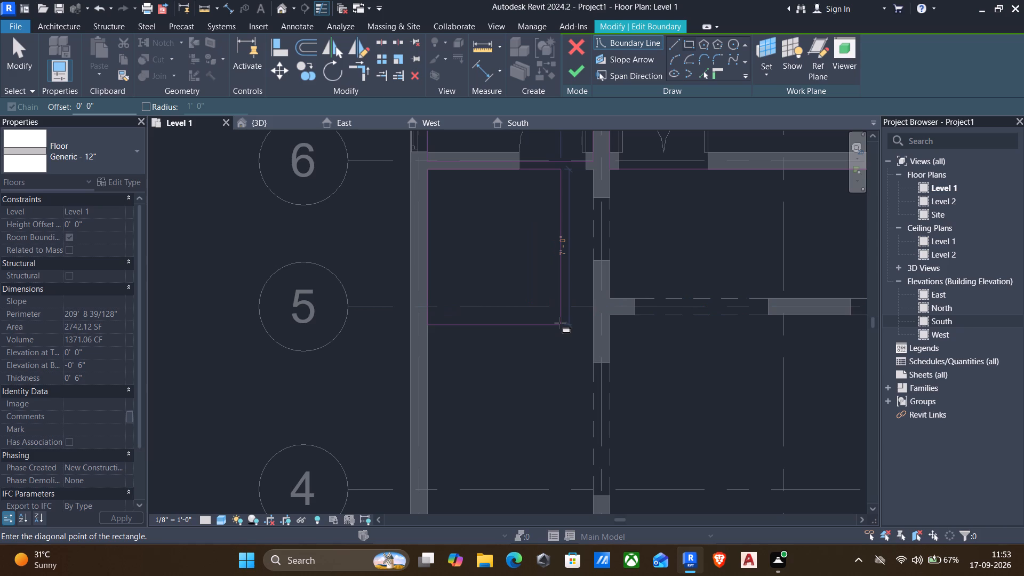
{"action": "scroll", "coordinate": [570, 381], "scroll_direction": "down", "scroll_amount": 1}
{"action": "middle_click_drag", "start_coordinate": [570, 381], "coordinate": [559, 318]}
{"action": "scroll", "coordinate": [564, 346], "scroll_direction": "down", "scroll_amount": 2}
{"action": "middle_click_drag", "start_coordinate": [561, 361], "coordinate": [558, 310]}
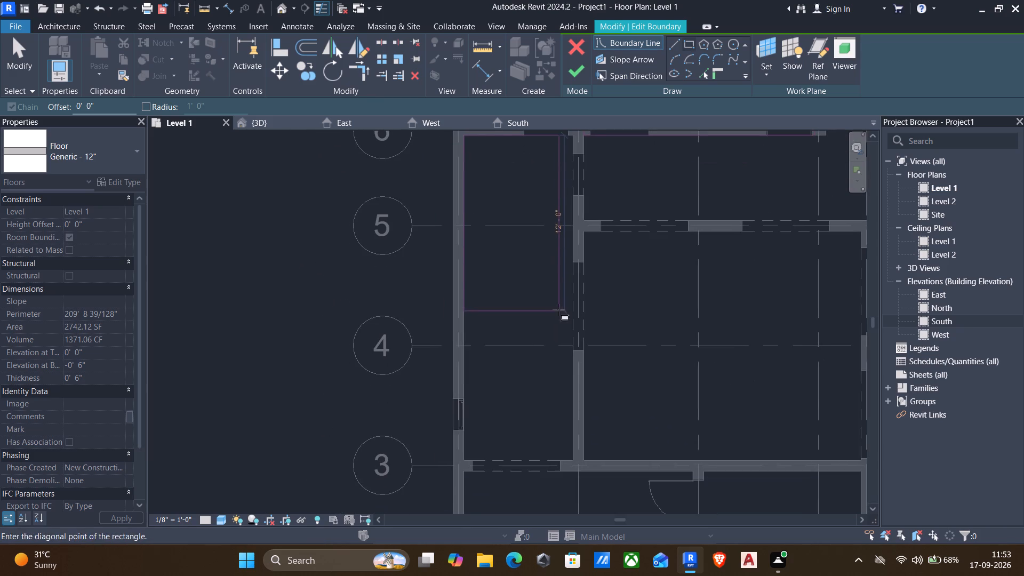
{"action": "middle_click_drag", "start_coordinate": [565, 385], "coordinate": [588, 298]}
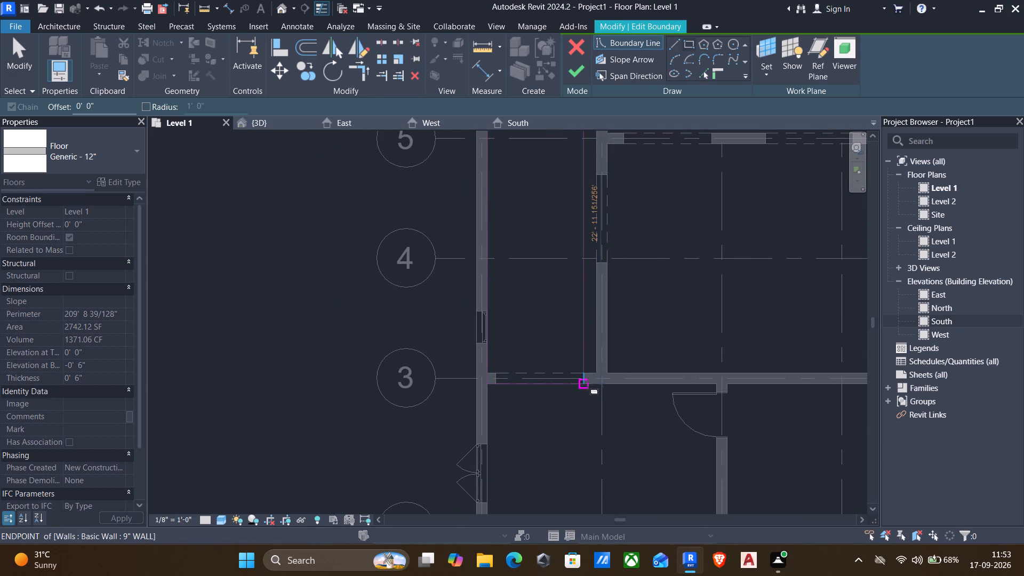
{"action": "middle_click_drag", "start_coordinate": [595, 390], "coordinate": [590, 321]}
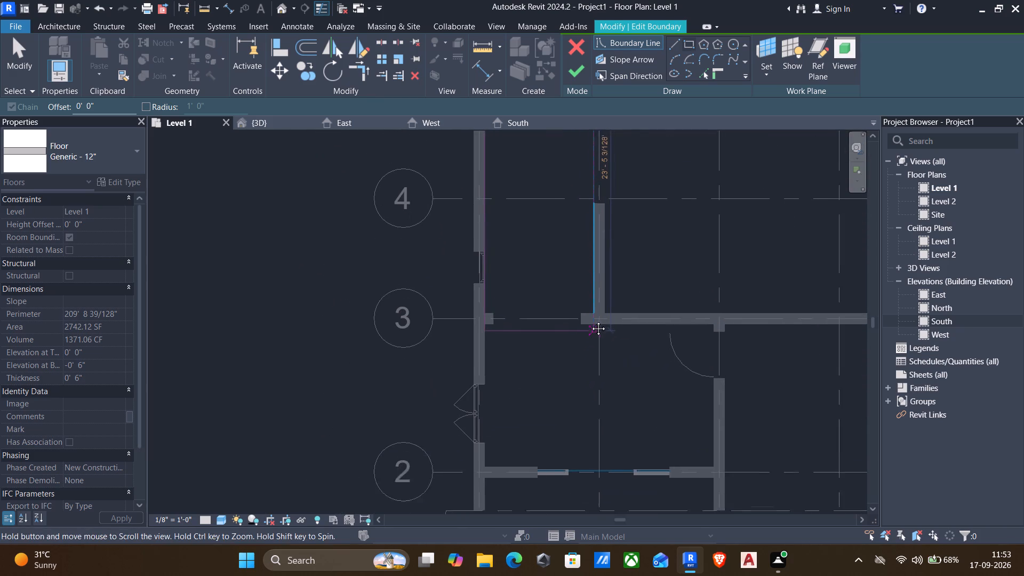
{"action": "middle_click_drag", "start_coordinate": [590, 321], "coordinate": [589, 318]}
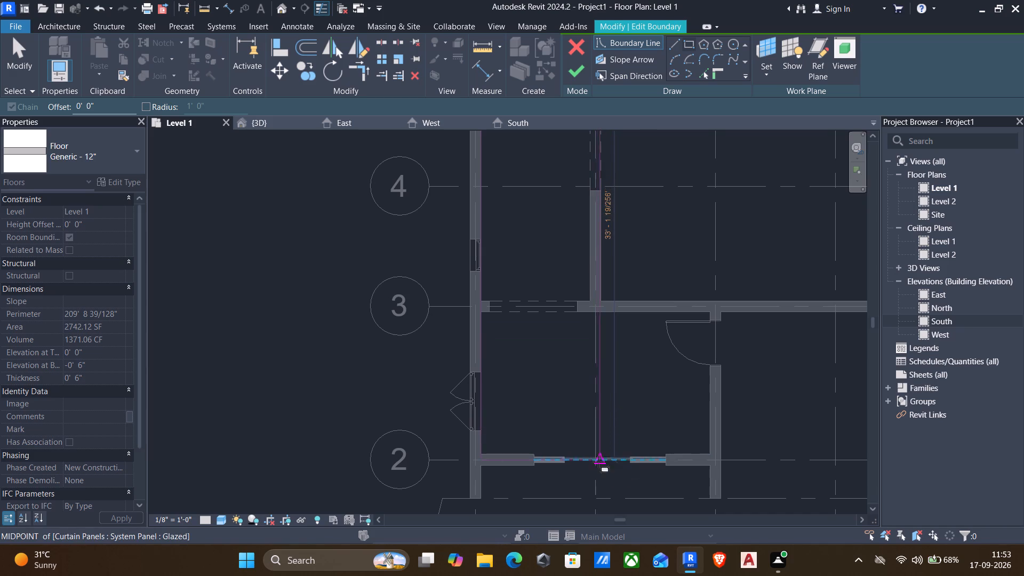
{"action": "middle_click_drag", "start_coordinate": [599, 466], "coordinate": [578, 391]}
{"action": "middle_click_drag", "start_coordinate": [580, 428], "coordinate": [574, 404]}
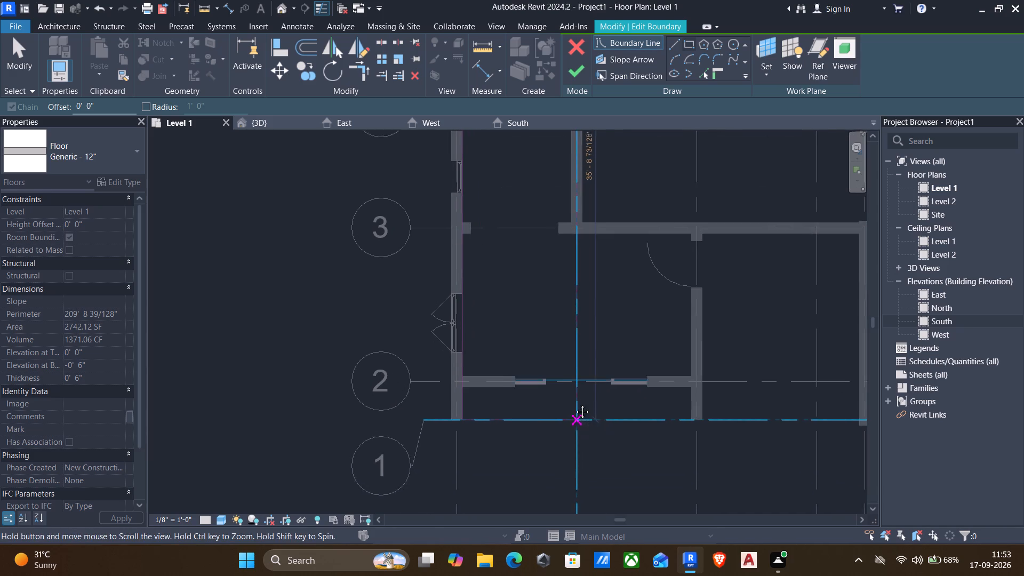
{"action": "middle_click_drag", "start_coordinate": [574, 404], "coordinate": [563, 387]}
{"action": "left_click", "coordinate": [563, 387]}
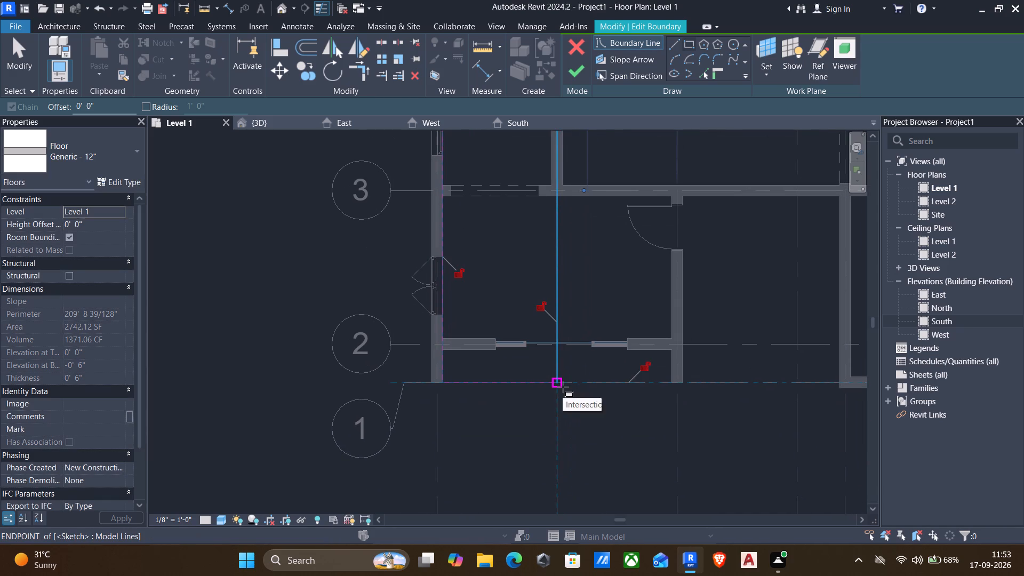
{"action": "key", "text": "Escape"}
{"action": "key", "text": "Escape"}
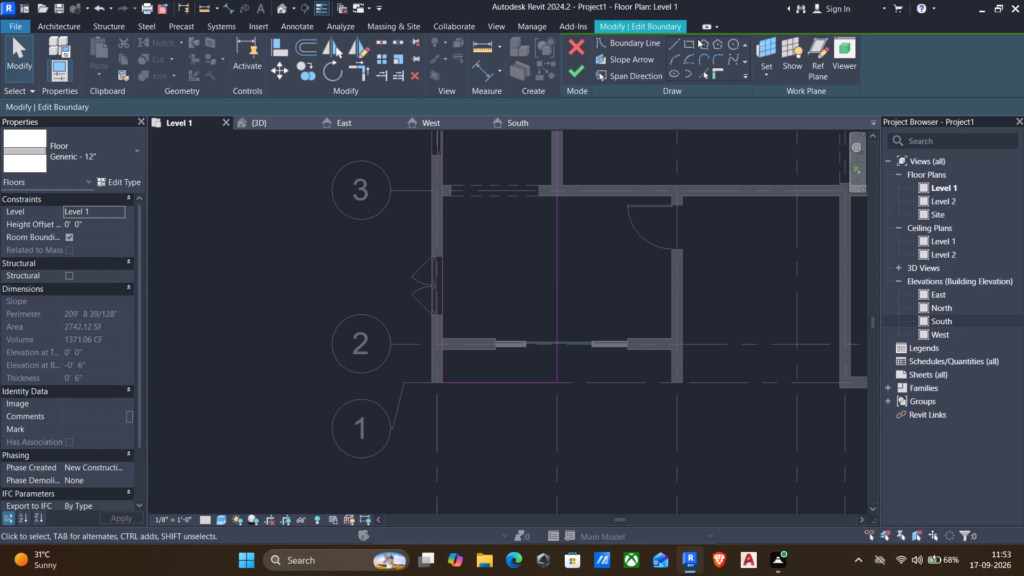
Draw a boundary line about 7' 10" long along grid 1, from grid B to the wall on grid C.
{"action": "left_click", "coordinate": [671, 45]}
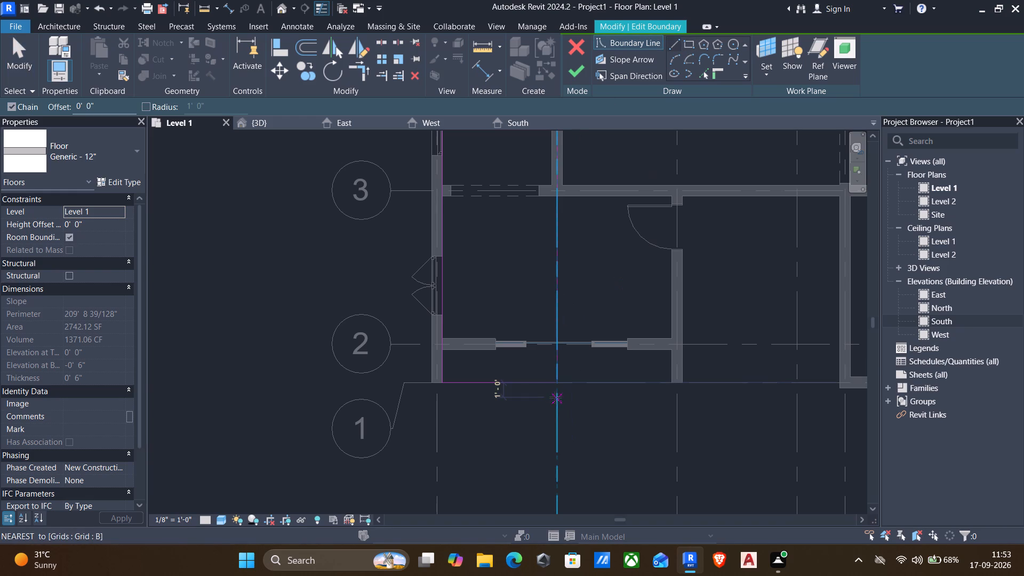
{"action": "left_click", "coordinate": [560, 382]}
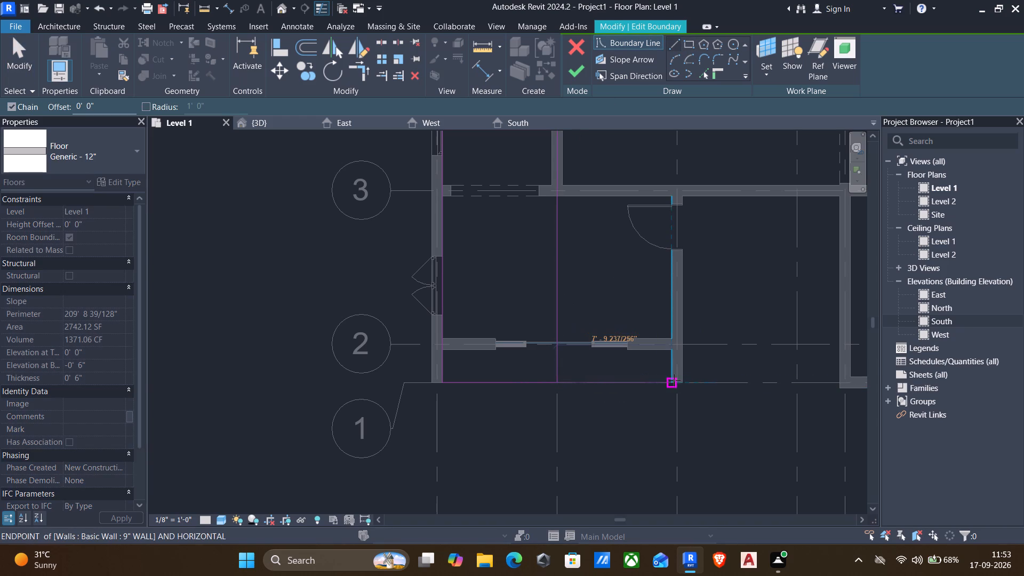
{"action": "left_click", "coordinate": [676, 380]}
{"action": "key", "text": "Escape"}
Draw two short boundary line segments, one along grid 3 between grids B and C, the other along grid C between grids 3 and 2.
{"action": "middle_click_drag", "start_coordinate": [652, 314], "coordinate": [641, 415]}
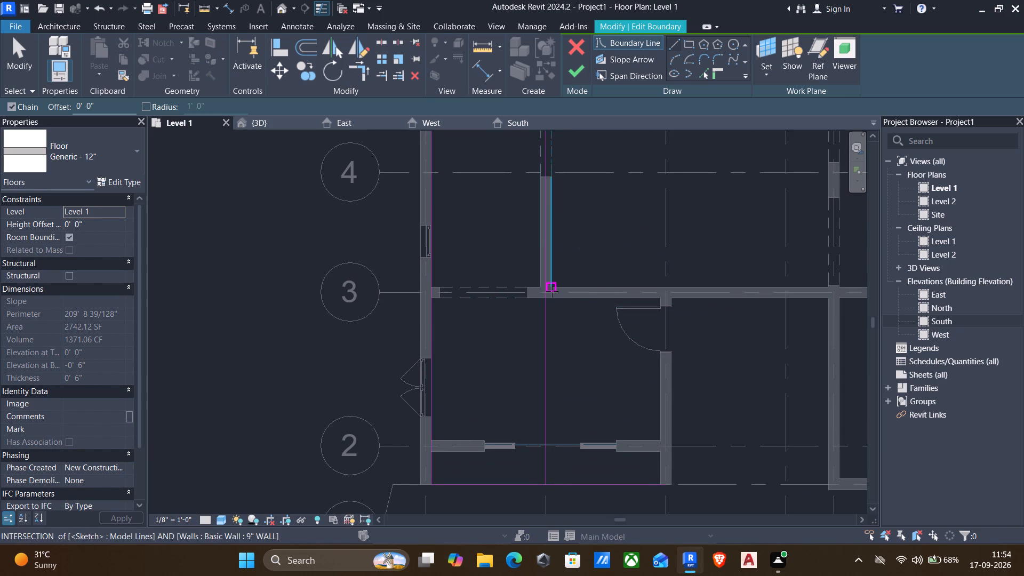
{"action": "middle_click_drag", "start_coordinate": [577, 300], "coordinate": [563, 327]}
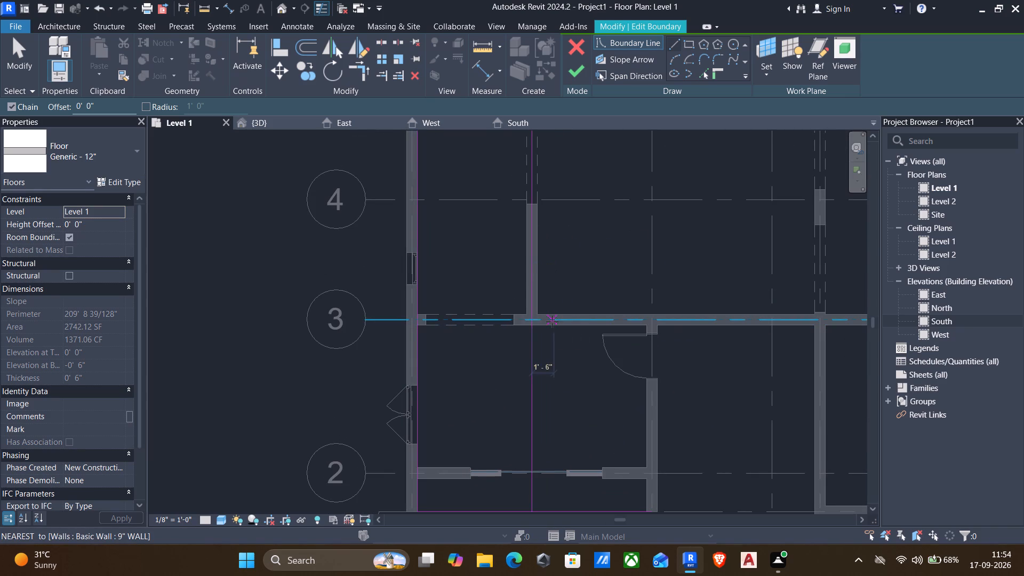
{"action": "left_click", "coordinate": [551, 321]}
{"action": "left_click", "coordinate": [609, 319]}
{"action": "key", "text": "Escape"}
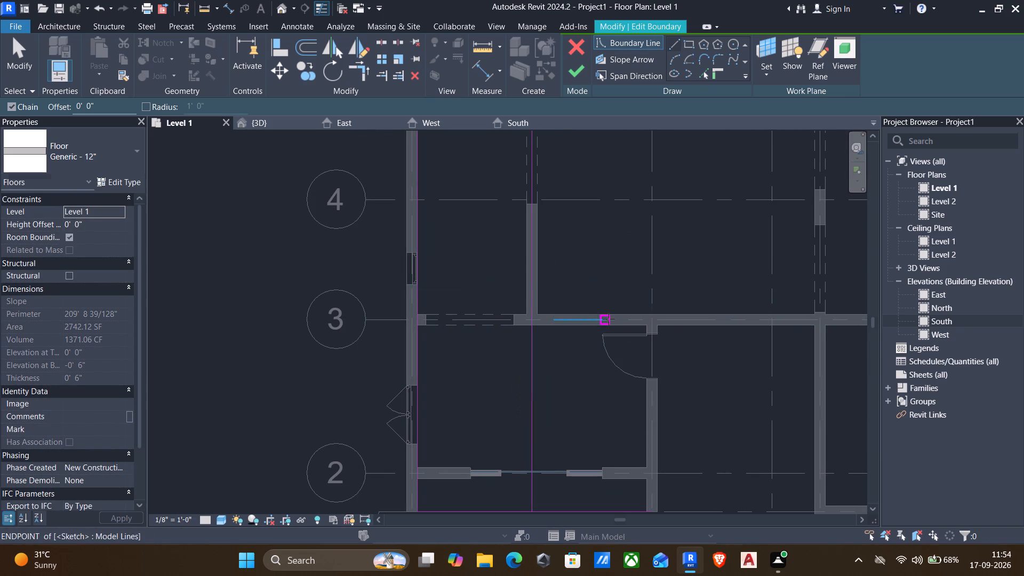
{"action": "left_click", "coordinate": [652, 394]}
{"action": "middle_click_drag", "start_coordinate": [660, 437], "coordinate": [653, 394]}
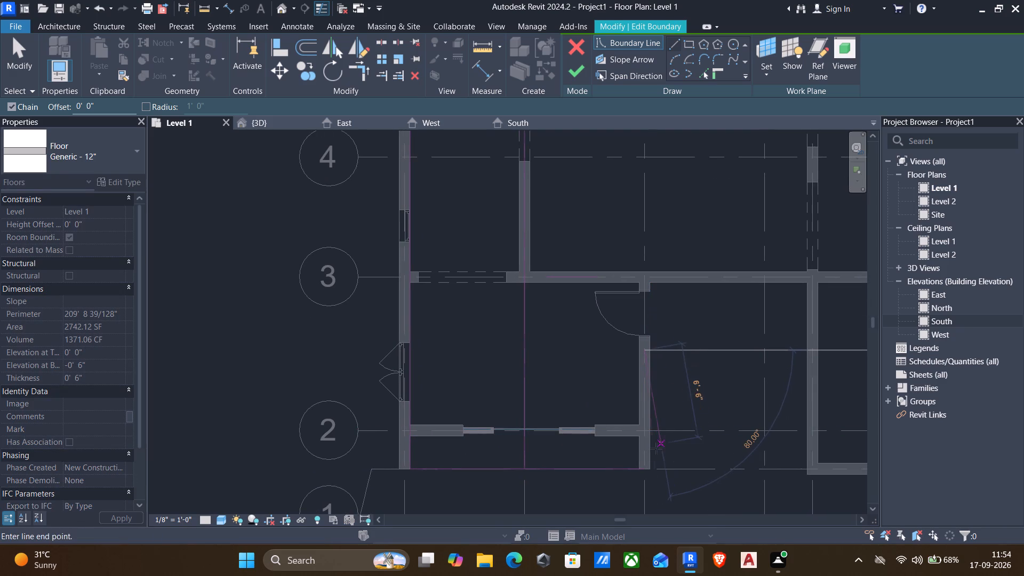
{"action": "left_click", "coordinate": [646, 445]}
{"action": "key", "text": "Escape"}
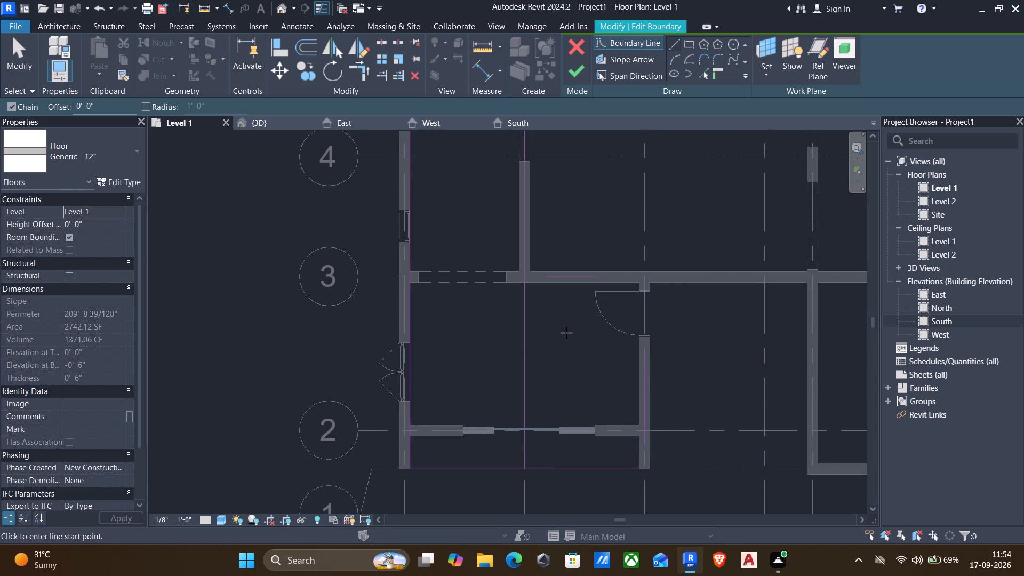
{"action": "key", "text": "Escape"}
Split the boundary line on grid B at a point between grids 3 and 2.
{"action": "key", "text": "s"}
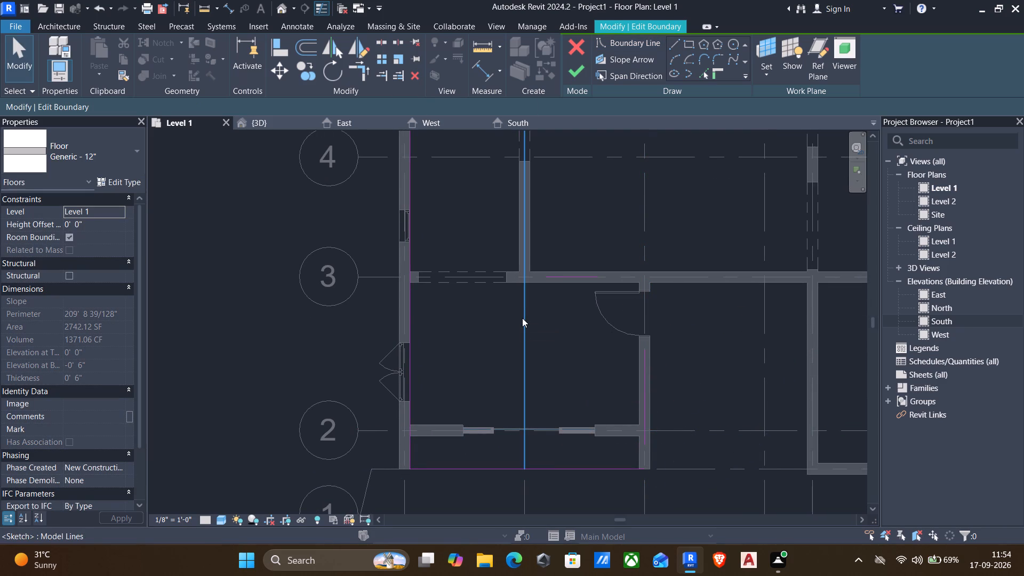
{"action": "key", "text": "l"}
{"action": "left_click", "coordinate": [520, 330]}
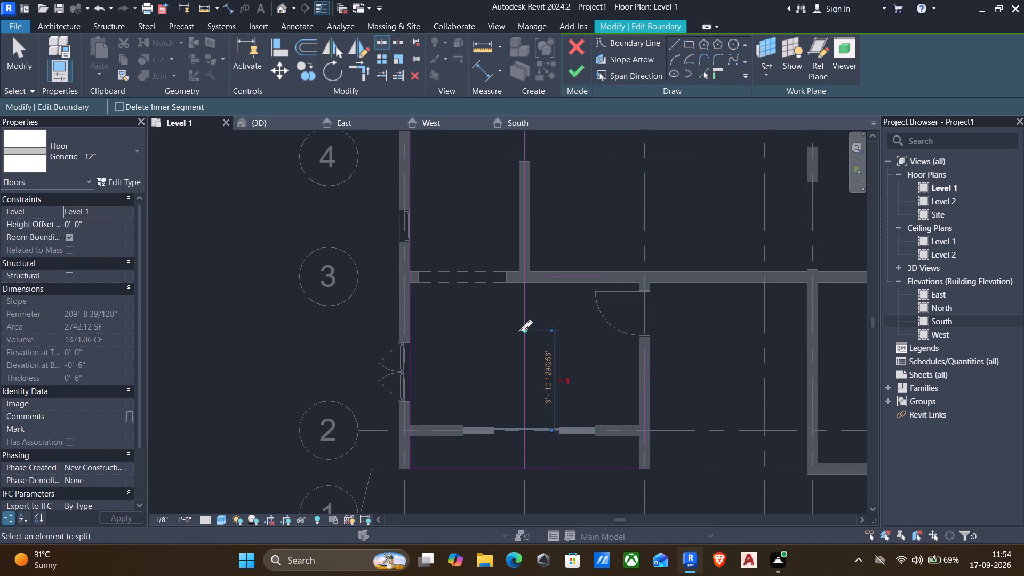
{"action": "key", "text": "Escape"}
Trim/extend the grid 3 boundary line into corners with the upper grid B line and the grid C line.
{"action": "type", "text": "tr"}
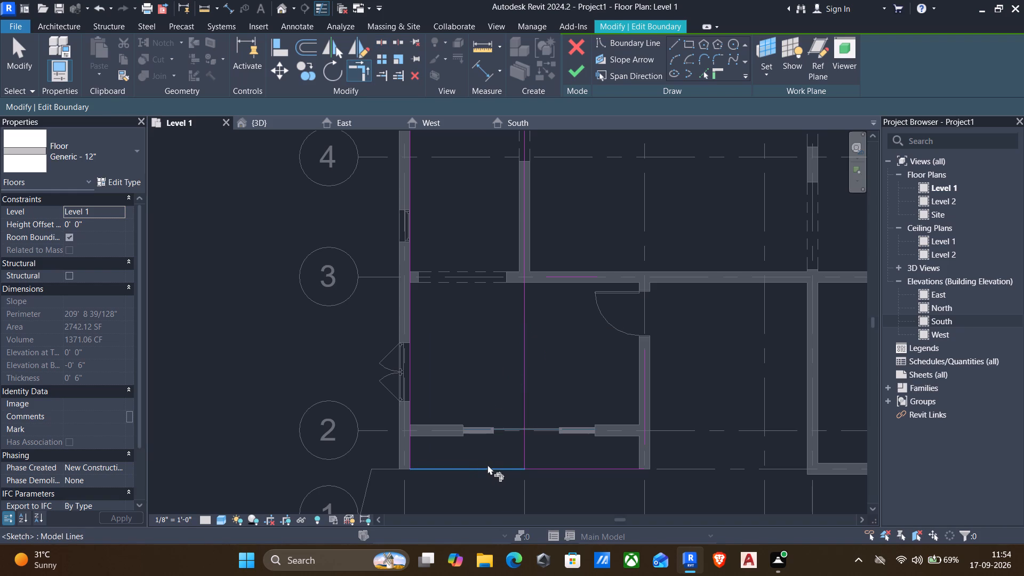
{"action": "left_click", "coordinate": [526, 215]}
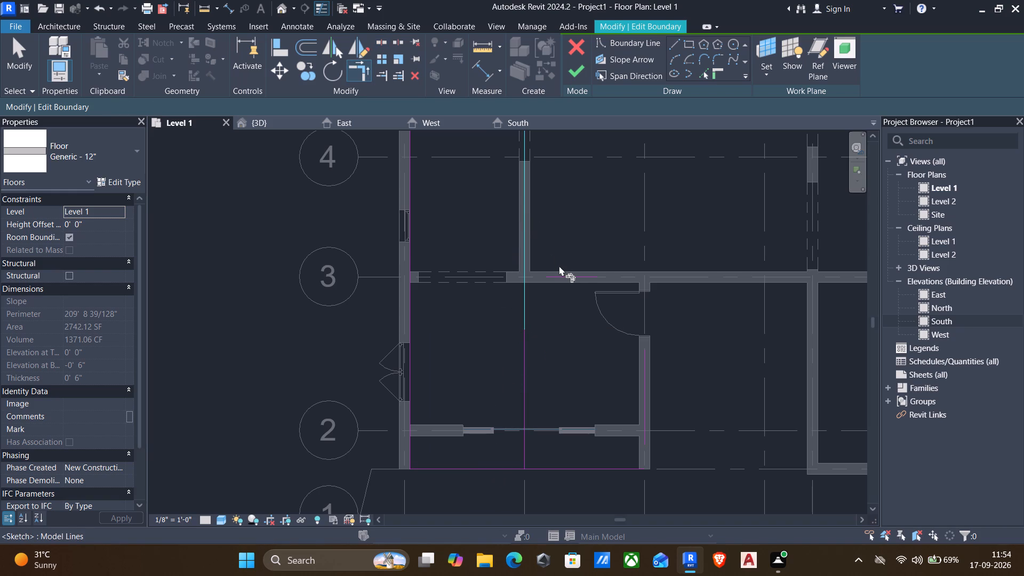
{"action": "left_click", "coordinate": [572, 275]}
{"action": "left_click", "coordinate": [578, 277]}
{"action": "left_click", "coordinate": [644, 389]}
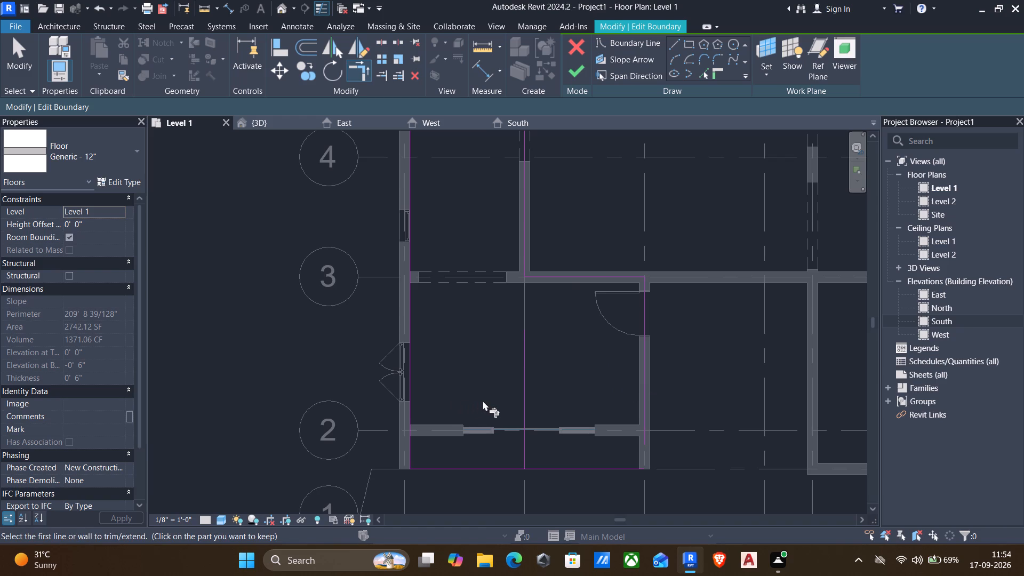
Trim/extend the two collinear boundary line segments along grid 1 to each other.
{"action": "left_click", "coordinate": [464, 463]}
{"action": "left_click", "coordinate": [545, 465]}
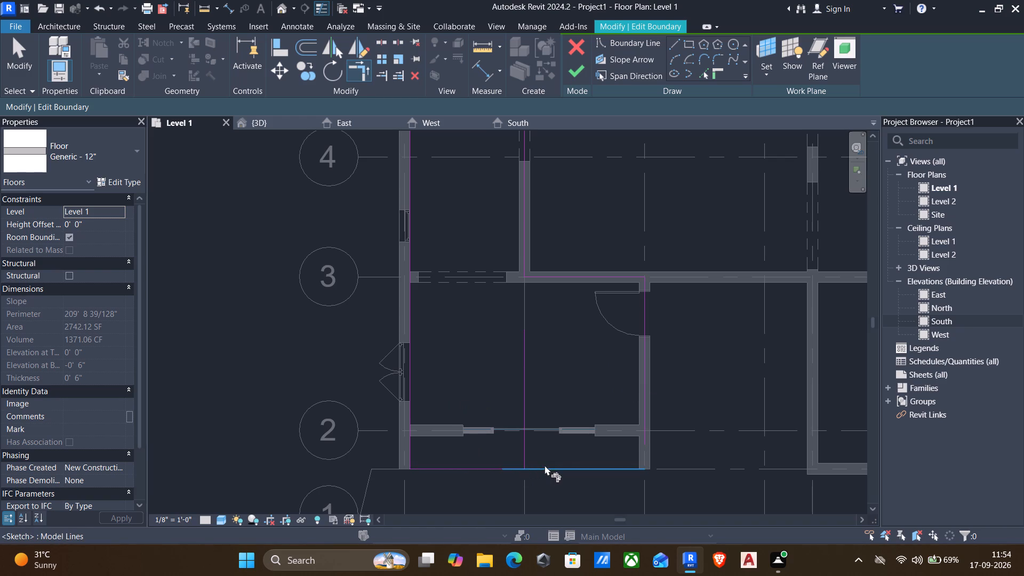
{"action": "key", "text": "Escape"}
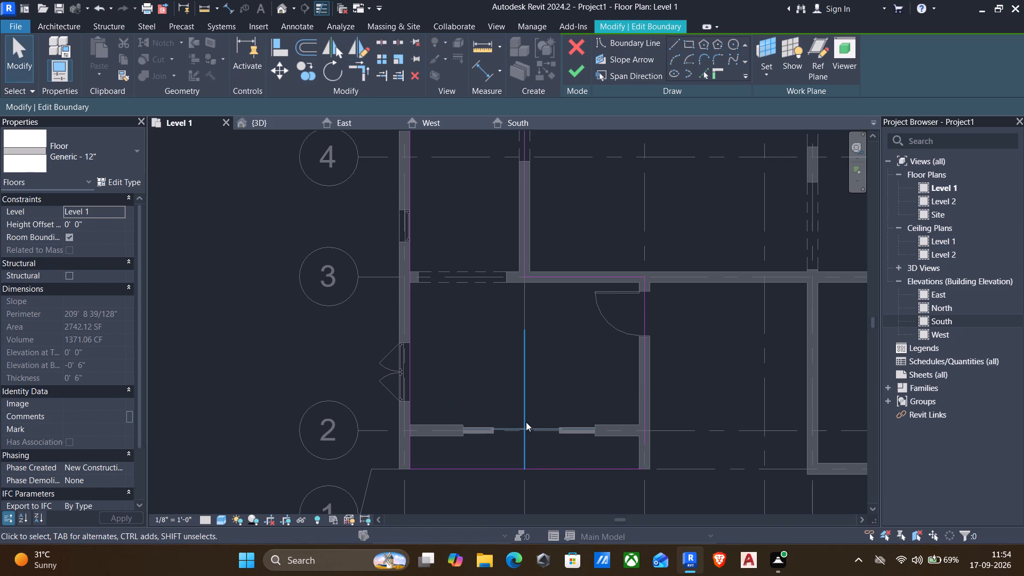
Delete the leftover boundary line segment on grid B that crosses the room between grids 3 and 1.
{"action": "left_click", "coordinate": [524, 421]}
{"action": "key", "text": "Delete"}
Split the boundary line along the lower face of the grid 6 wall, within the door opening, about 2' 6" from grid B.
{"action": "scroll", "coordinate": [526, 435], "scroll_direction": "down", "scroll_amount": 1}
{"action": "middle_click_drag", "start_coordinate": [580, 385], "coordinate": [557, 425]}
{"action": "scroll", "coordinate": [522, 393], "scroll_direction": "down", "scroll_amount": 1}
{"action": "middle_click_drag", "start_coordinate": [522, 391], "coordinate": [516, 413]}
{"action": "scroll", "coordinate": [475, 385], "scroll_direction": "down", "scroll_amount": 1}
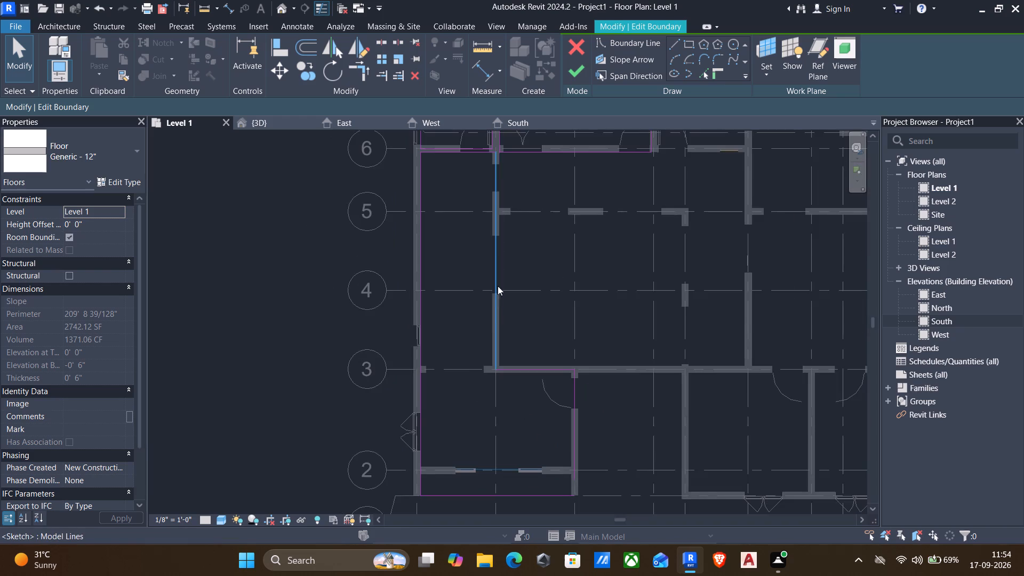
{"action": "middle_click_drag", "start_coordinate": [481, 287], "coordinate": [472, 349]}
{"action": "scroll", "coordinate": [469, 234], "scroll_direction": "up", "scroll_amount": 3}
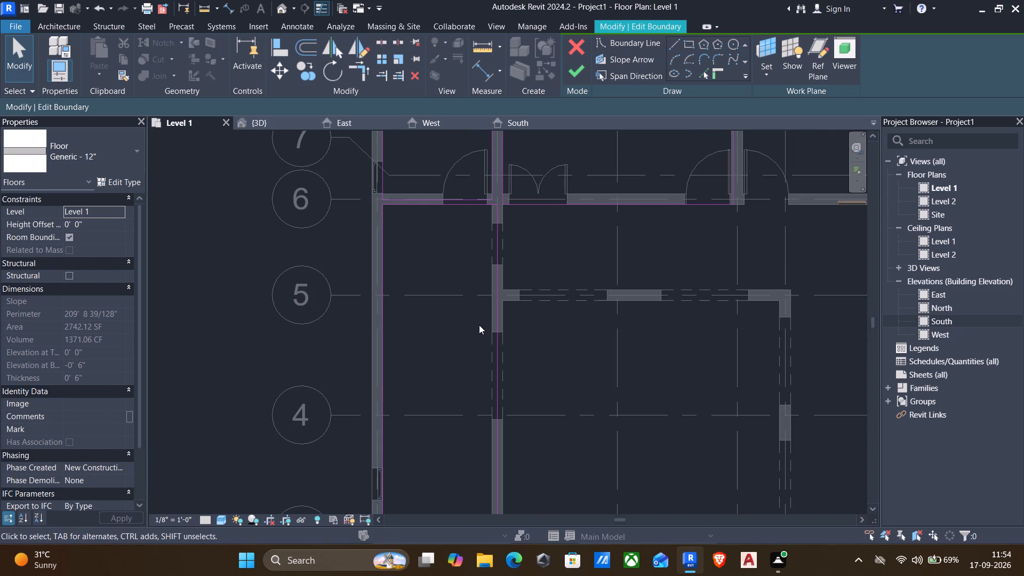
{"action": "scroll", "coordinate": [443, 245], "scroll_direction": "up", "scroll_amount": 4}
{"action": "middle_click_drag", "start_coordinate": [459, 237], "coordinate": [451, 337]}
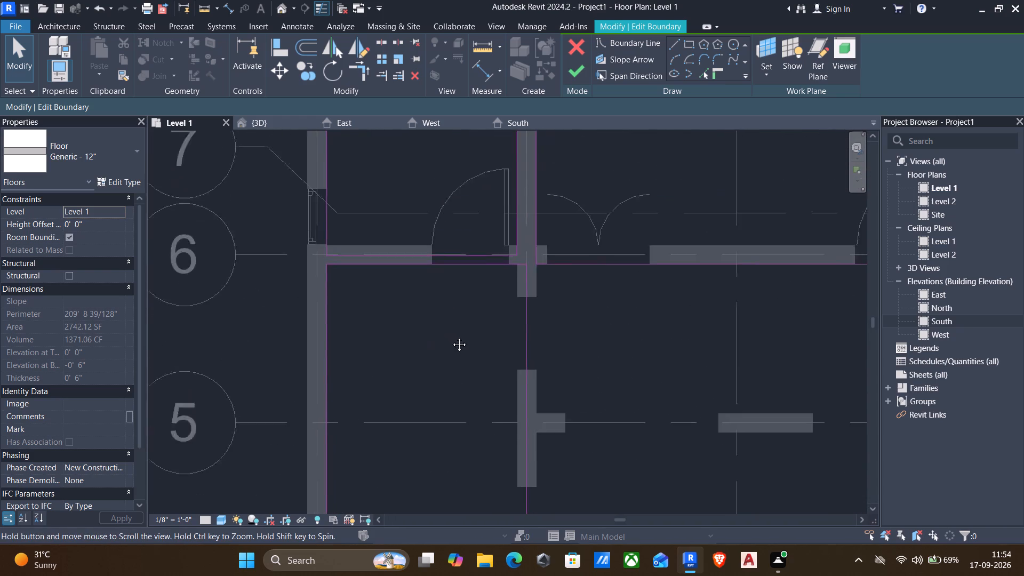
{"action": "middle_click_drag", "start_coordinate": [451, 337], "coordinate": [470, 398]}
{"action": "scroll", "coordinate": [465, 326], "scroll_direction": "up", "scroll_amount": 3}
{"action": "left_click", "coordinate": [473, 342]}
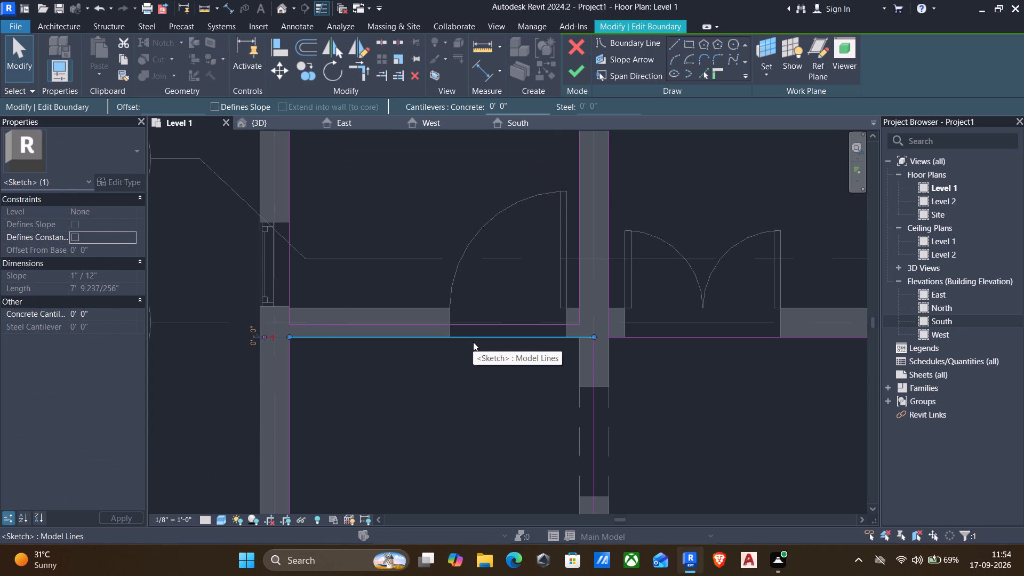
{"action": "key", "text": "Escape"}
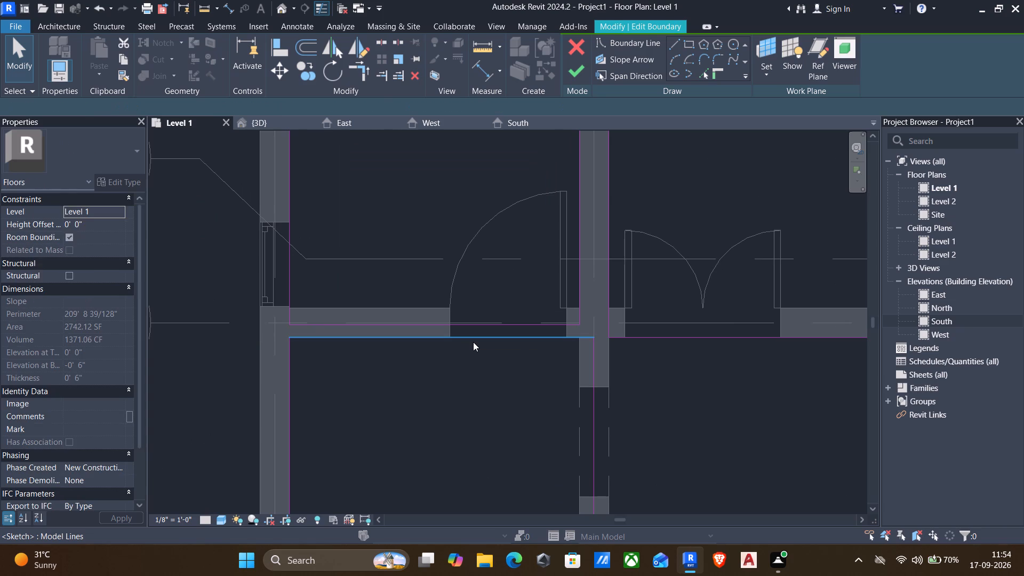
{"action": "type", "text": "sl"}
{"action": "scroll", "coordinate": [473, 341], "scroll_direction": "up", "scroll_amount": 3}
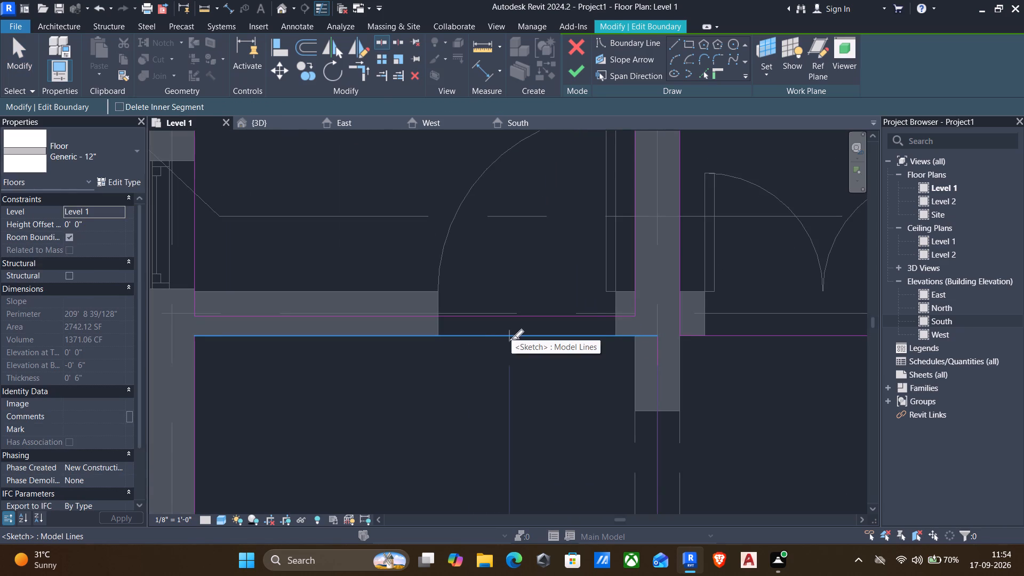
{"action": "left_click", "coordinate": [511, 339]}
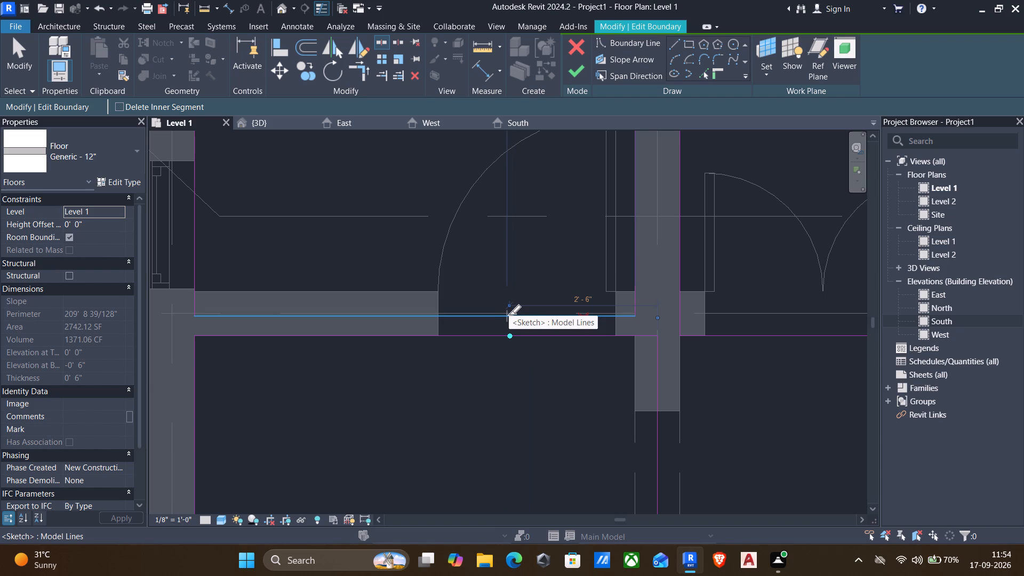
{"action": "key", "text": "Escape"}
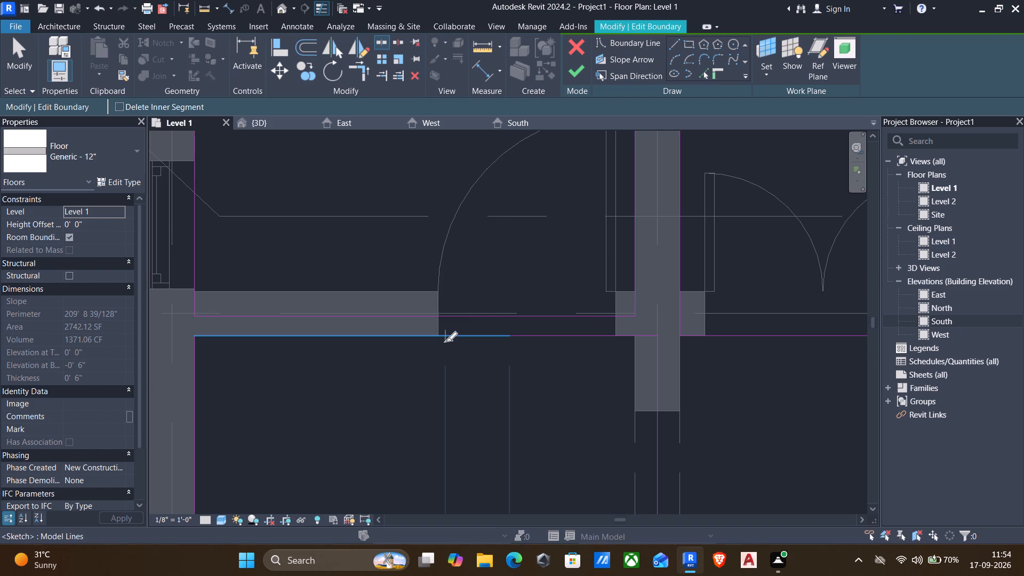
{"action": "key", "text": "Escape"}
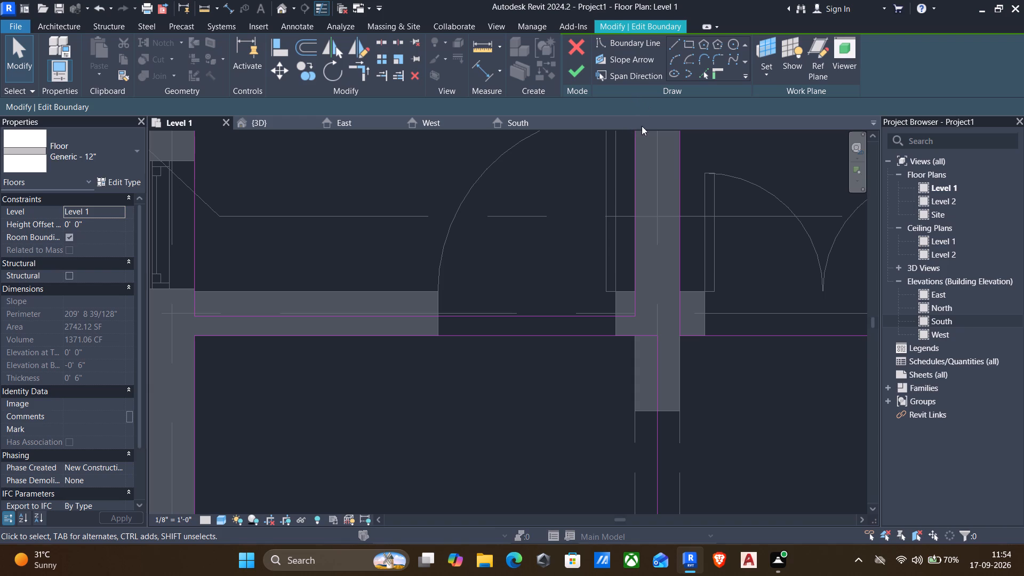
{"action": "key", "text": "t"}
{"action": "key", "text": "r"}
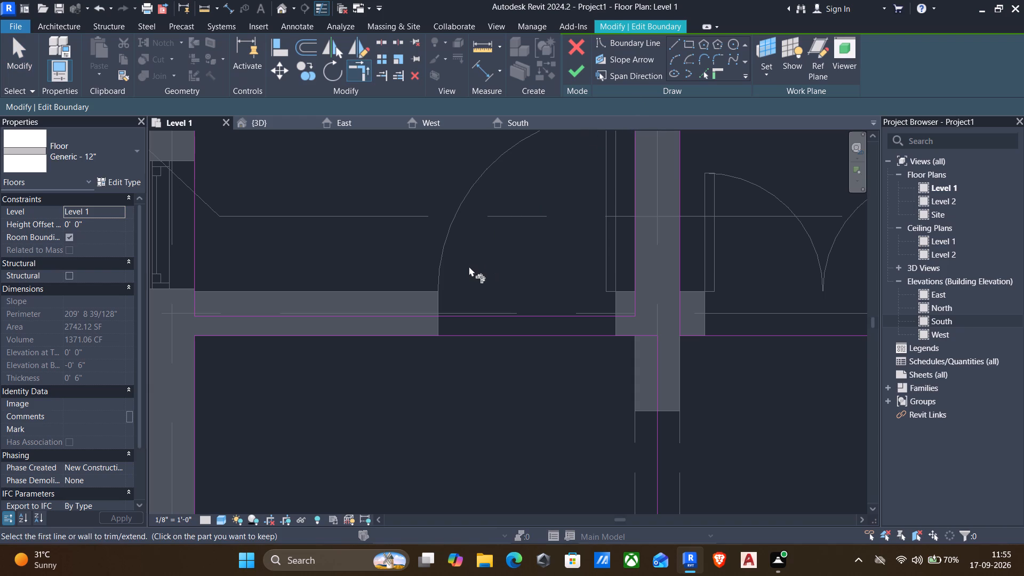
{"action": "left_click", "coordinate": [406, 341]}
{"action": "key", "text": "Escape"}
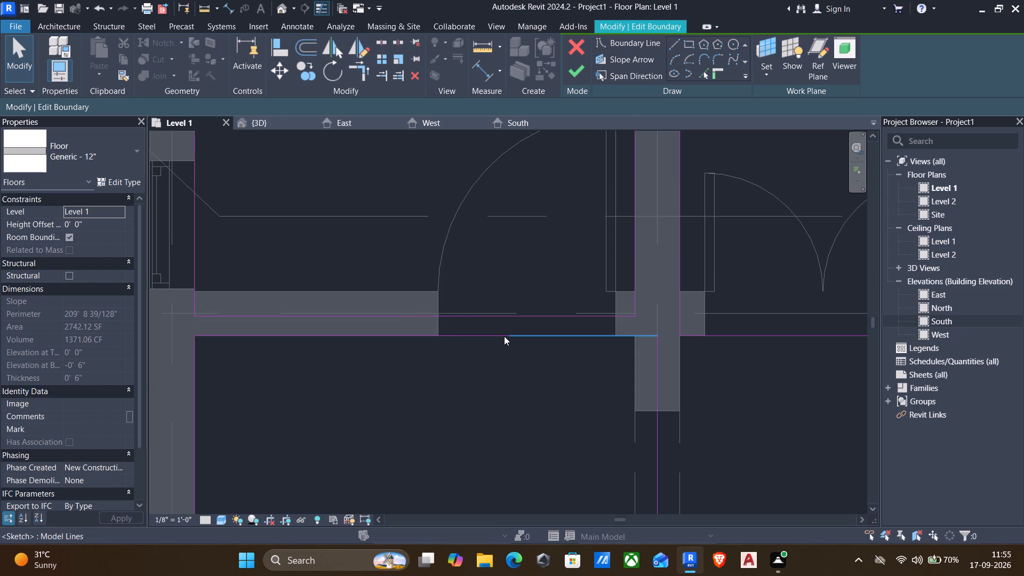
Draw a short boundary line on the grid 6 door opening's jamb farther from grid B, between the two parallel boundary lines.
{"action": "key", "text": "l"}
{"action": "key", "text": "Return"}
{"action": "scroll", "coordinate": [505, 349], "scroll_direction": "up", "scroll_amount": 2}
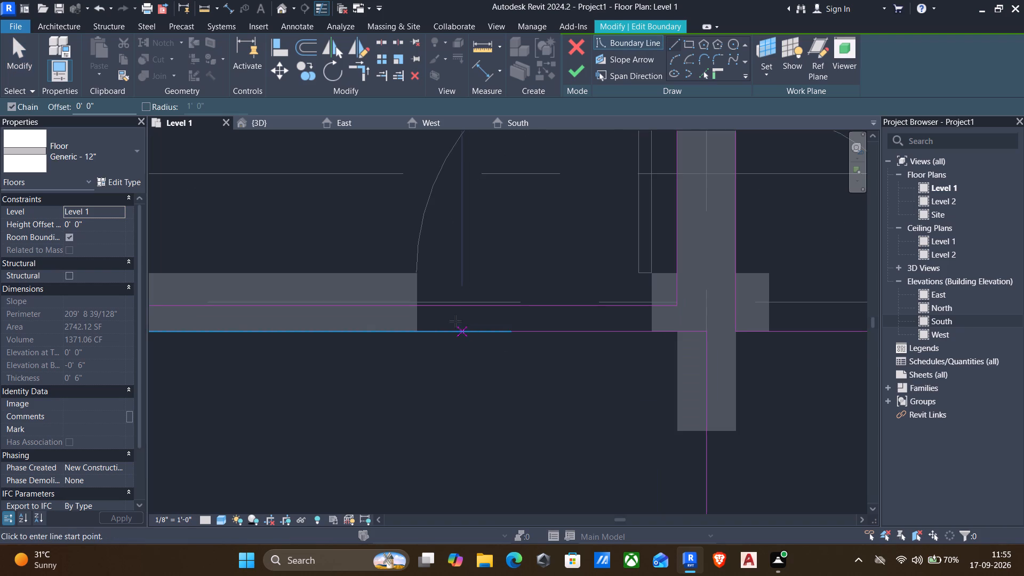
{"action": "scroll", "coordinate": [452, 321], "scroll_direction": "up", "scroll_amount": 3}
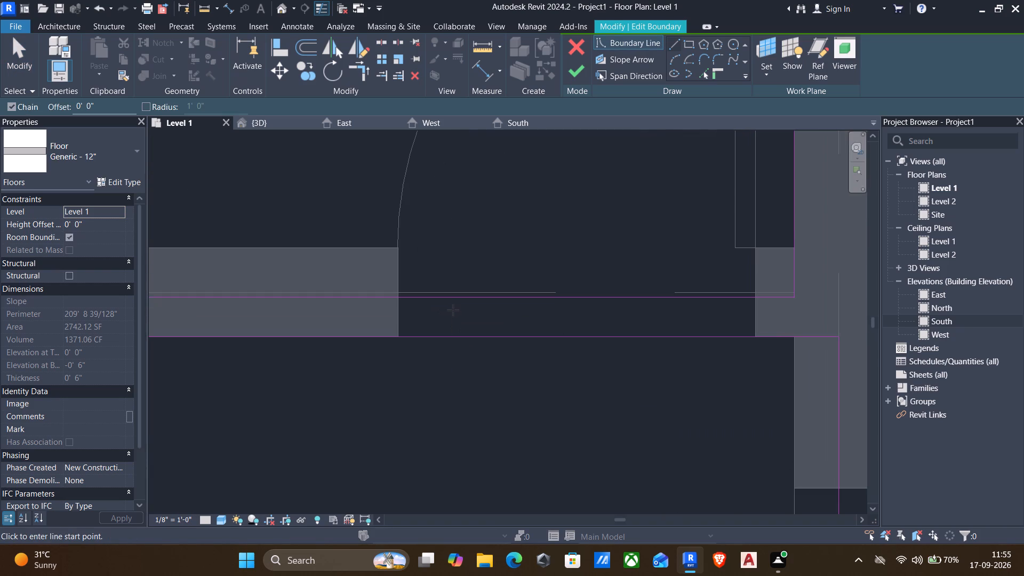
{"action": "left_click", "coordinate": [398, 308]}
{"action": "left_click", "coordinate": [403, 327]}
{"action": "key", "text": "Escape"}
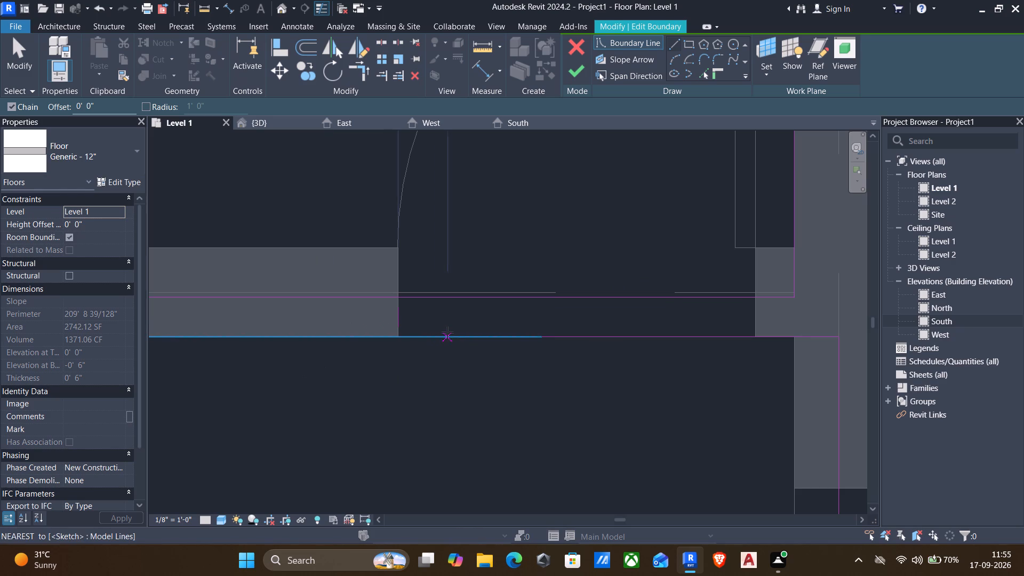
{"action": "key", "text": "Escape"}
Split the upper of the two parallel grid 6 boundary lines within the door opening, about 7" from the jamb line.
{"action": "key", "text": "s"}
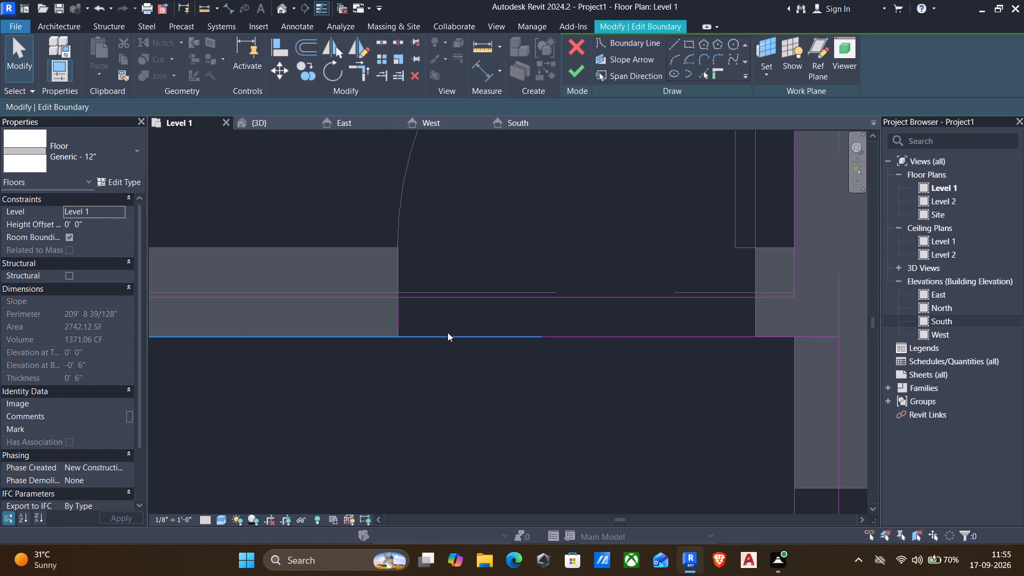
{"action": "key", "text": "k"}
{"action": "type", "text": "sl"}
{"action": "left_click", "coordinate": [467, 298]}
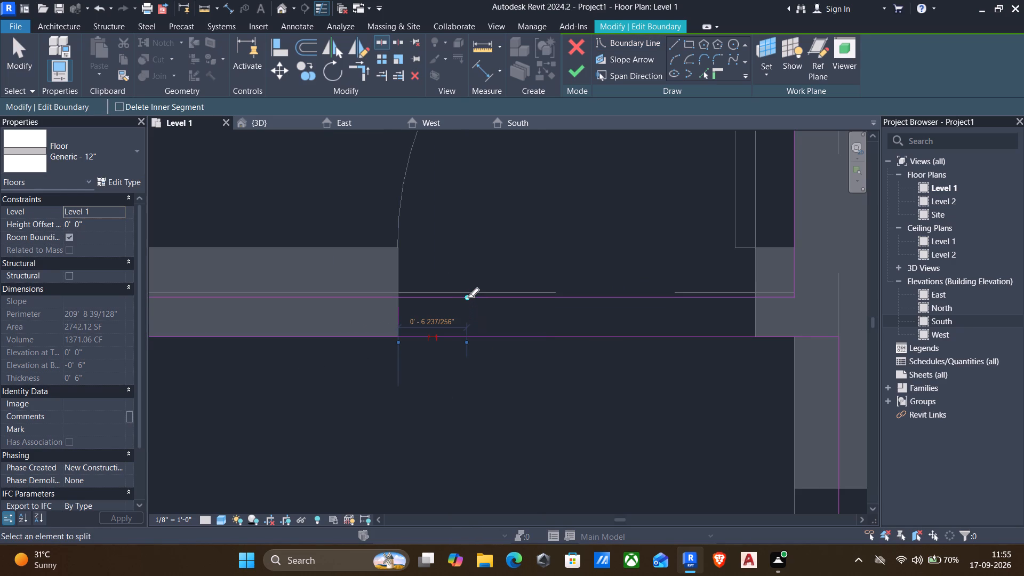
{"action": "key", "text": "Escape"}
Trim both parallel grid 6 boundary lines into corners with the short jamb line, keeping the parts inside the wall.
{"action": "type", "text": "tr"}
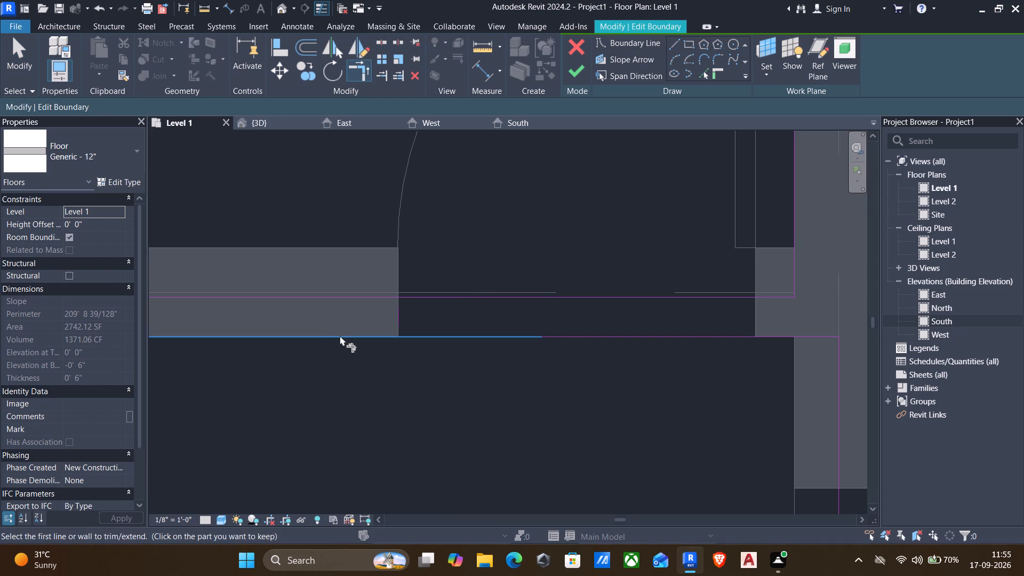
{"action": "left_click", "coordinate": [339, 335]}
{"action": "left_click", "coordinate": [401, 318]}
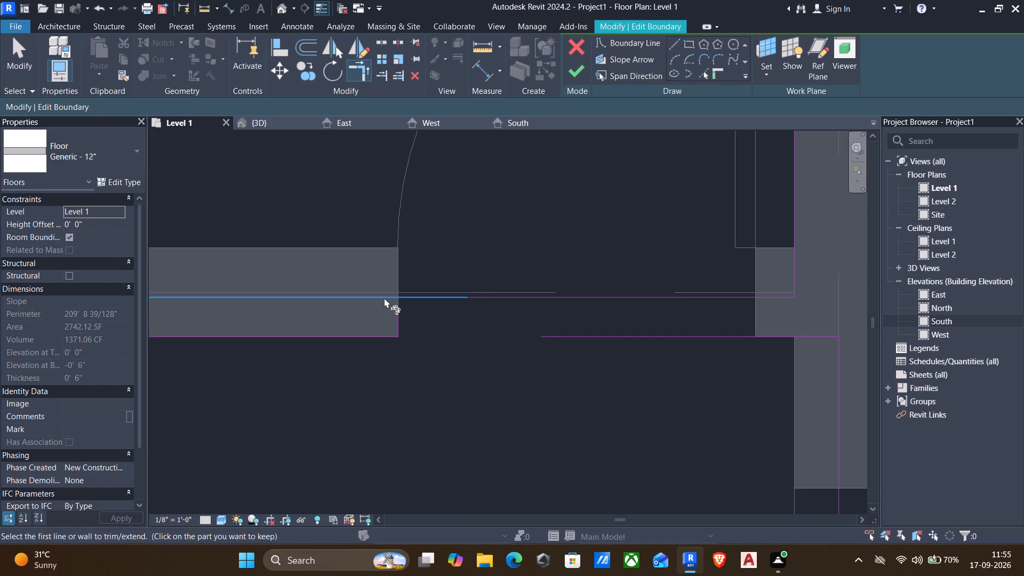
{"action": "left_click", "coordinate": [382, 295]}
{"action": "left_click", "coordinate": [397, 316]}
{"action": "scroll", "coordinate": [434, 336], "scroll_direction": "down", "scroll_amount": 2}
{"action": "middle_click_drag", "start_coordinate": [487, 358], "coordinate": [427, 372]}
{"action": "scroll", "coordinate": [454, 379], "scroll_direction": "down", "scroll_amount": 2}
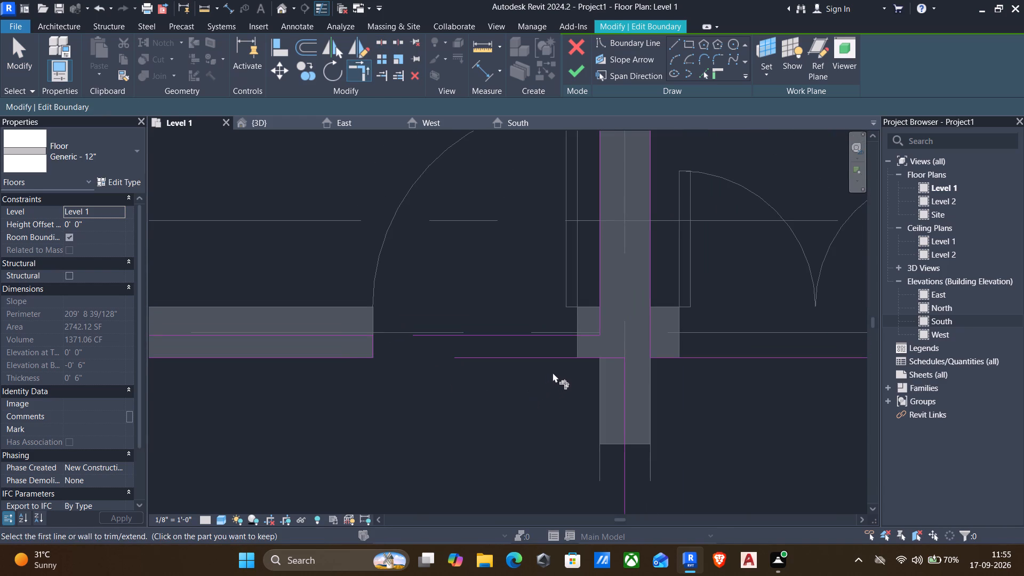
{"action": "key", "text": "Escape"}
Draw a boundary line about 1 1/2" long on the door opening's other jamb, beside the grid B wall.
{"action": "scroll", "coordinate": [585, 357], "scroll_direction": "up", "scroll_amount": 2}
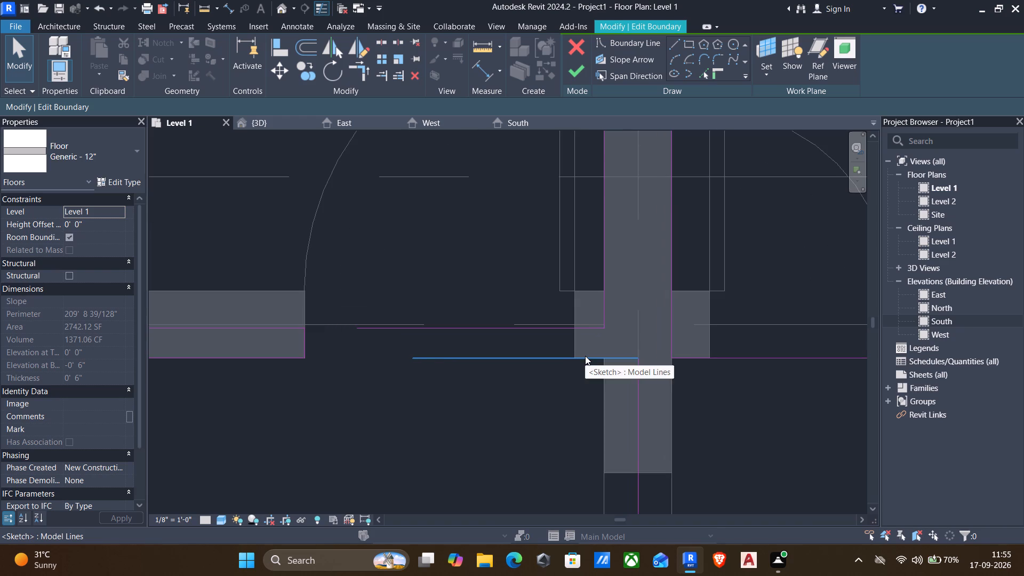
{"action": "key", "text": "l"}
{"action": "scroll", "coordinate": [596, 354], "scroll_direction": "up", "scroll_amount": 4}
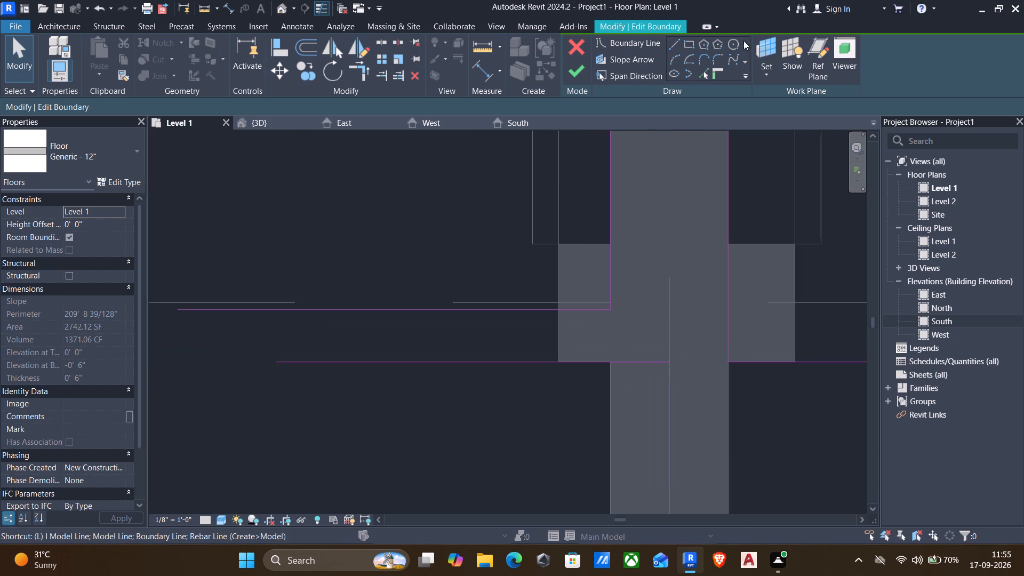
{"action": "left_click", "coordinate": [677, 38]}
{"action": "scroll", "coordinate": [611, 357], "scroll_direction": "up", "scroll_amount": 3}
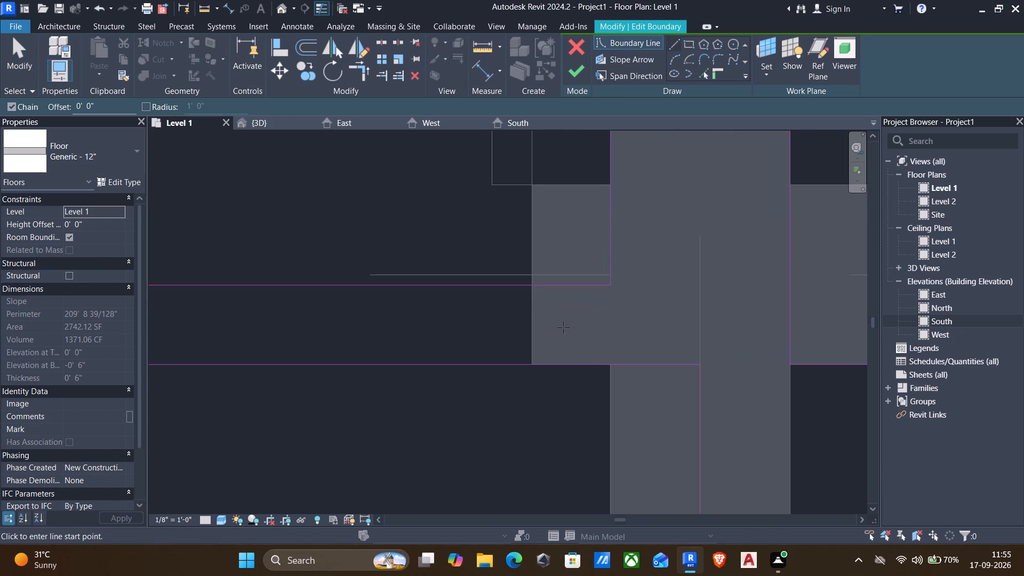
{"action": "left_click", "coordinate": [532, 310]}
{"action": "left_click", "coordinate": [532, 340]}
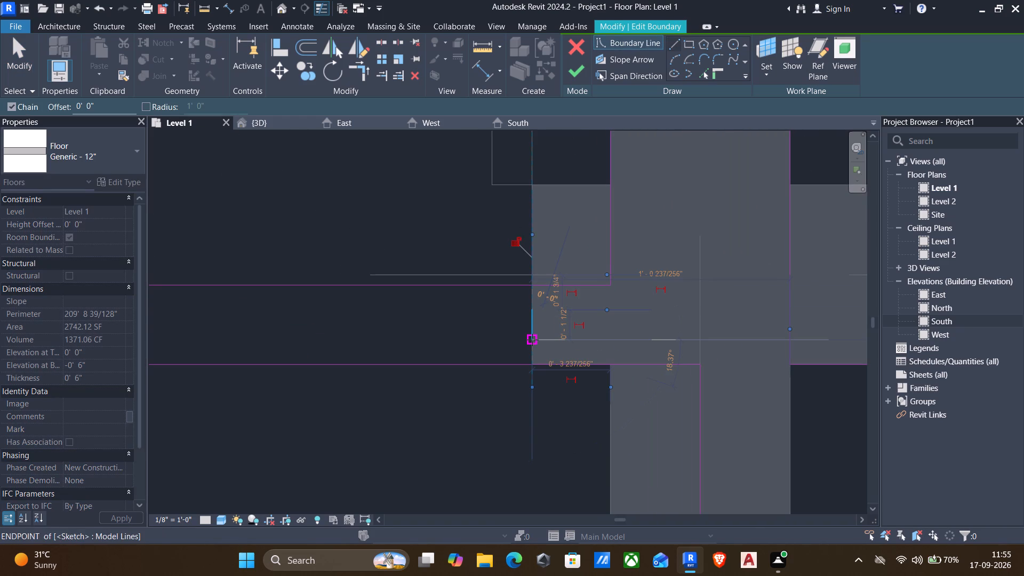
{"action": "key", "text": "Escape"}
Trim the lower grid 6 boundary line, then the upper one, into corners with the short jamb line beside grid B.
{"action": "type", "text": "tr"}
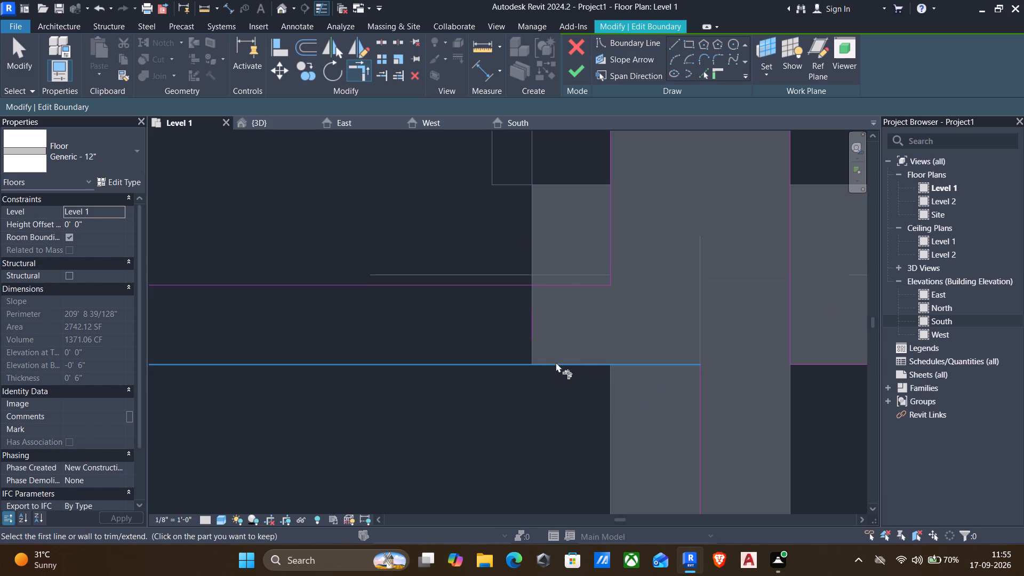
{"action": "left_click", "coordinate": [559, 365]}
{"action": "left_click", "coordinate": [533, 326]}
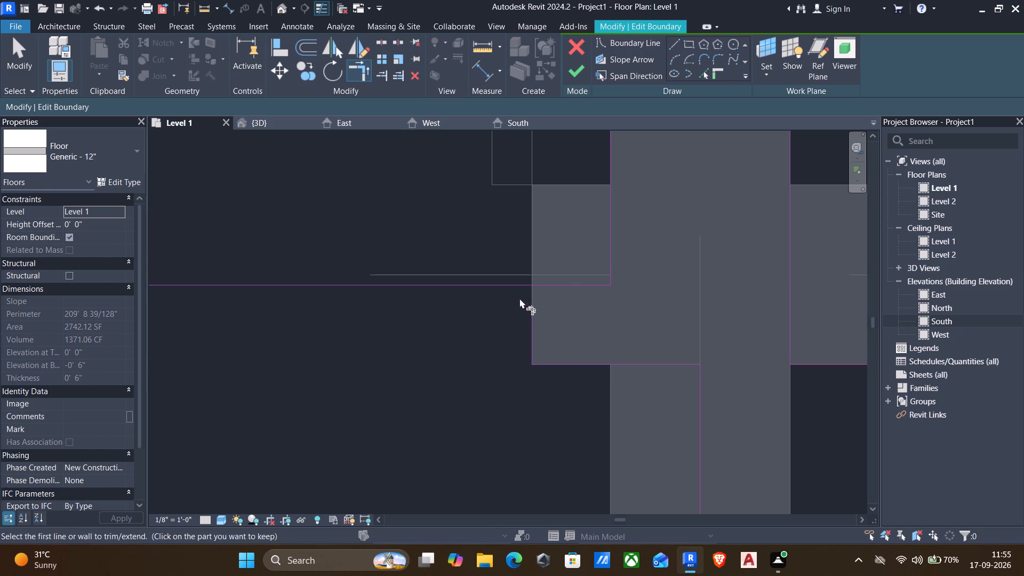
{"action": "left_click", "coordinate": [511, 281]}
{"action": "left_click", "coordinate": [530, 326]}
{"action": "scroll", "coordinate": [543, 353], "scroll_direction": "down", "scroll_amount": 3}
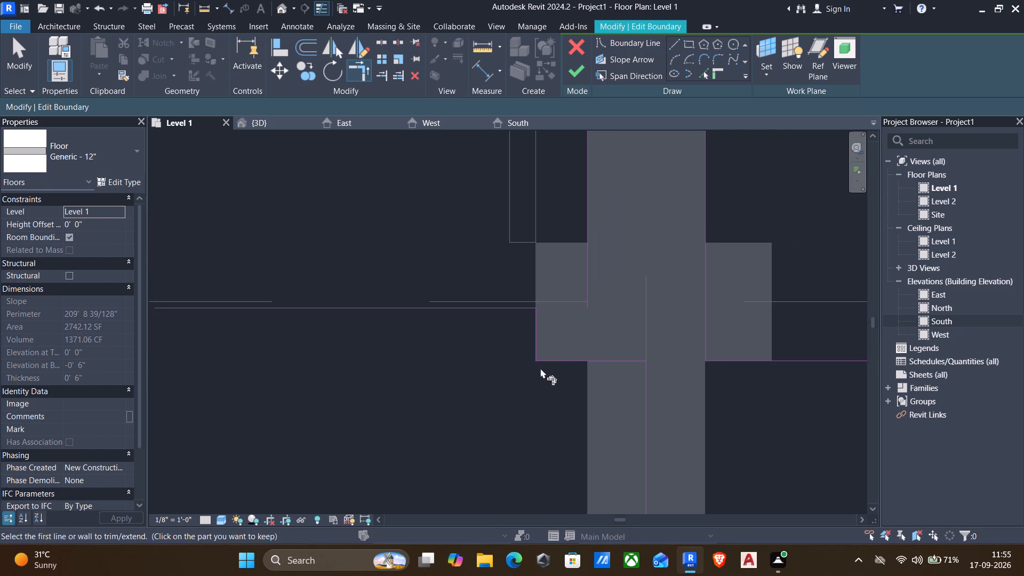
{"action": "scroll", "coordinate": [445, 353], "scroll_direction": "down", "scroll_amount": 2}
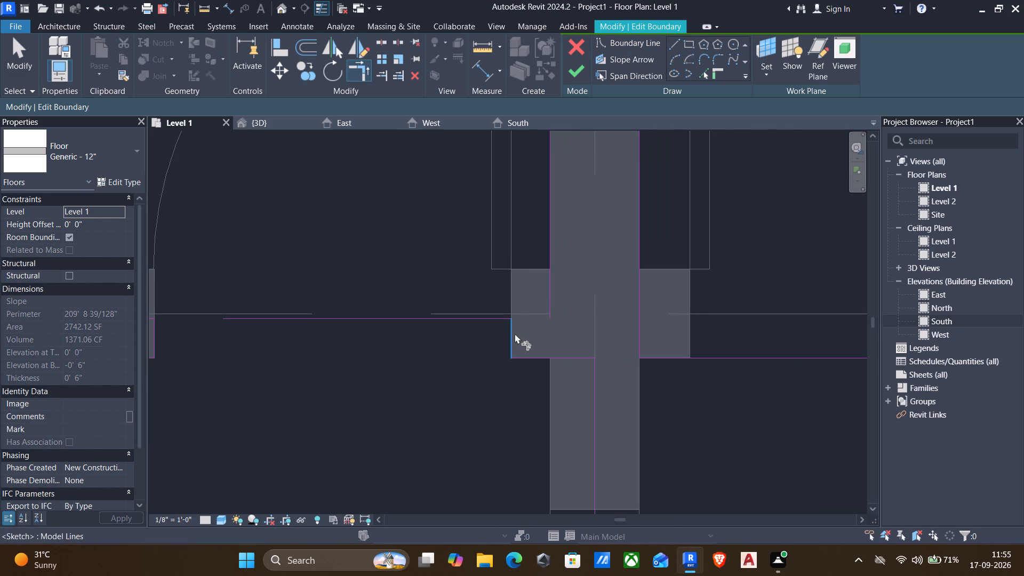
{"action": "left_click", "coordinate": [511, 332]}
{"action": "key", "text": "Escape"}
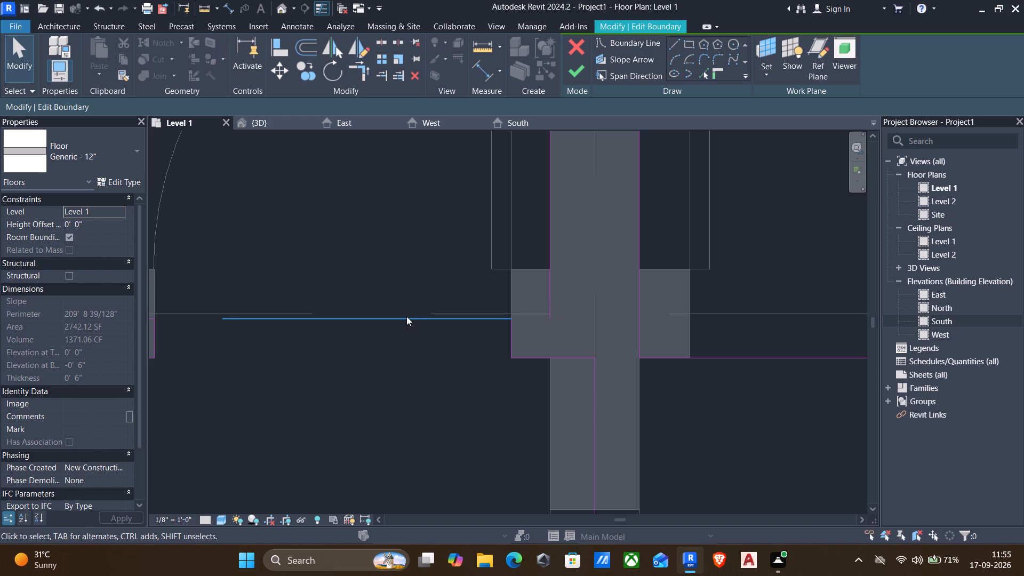
Delete the upper grid 6 boundary line segment left across the door opening.
{"action": "left_click", "coordinate": [406, 316]}
{"action": "key", "text": "Delete"}
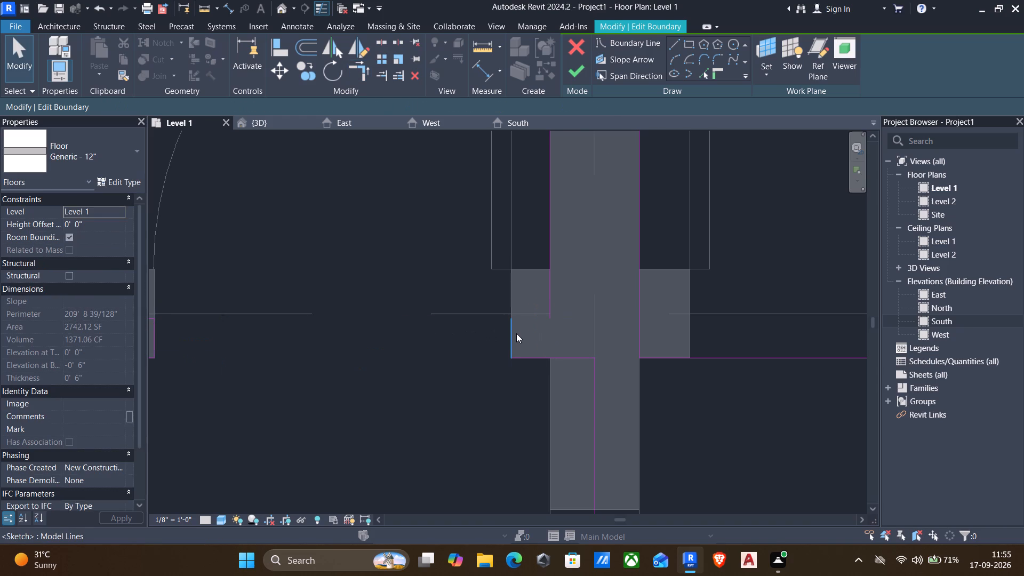
Draw a short boundary line inside the grid 6 wall stub, between the jamb line and the grid B wall's boundary line.
{"action": "scroll", "coordinate": [516, 333], "scroll_direction": "up", "scroll_amount": 6}
{"action": "scroll", "coordinate": [587, 314], "scroll_direction": "up", "scroll_amount": 3}
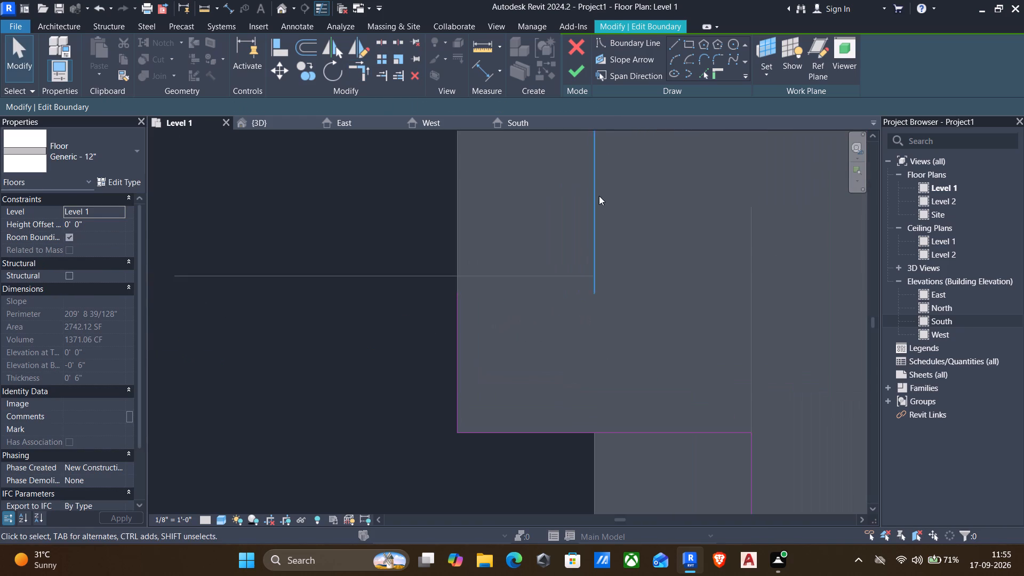
{"action": "left_click", "coordinate": [675, 47]}
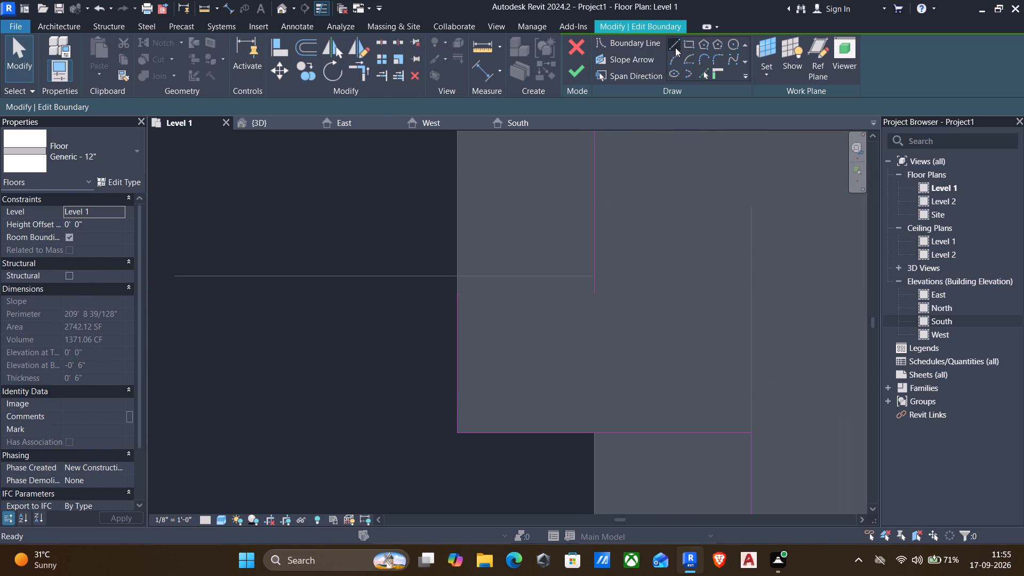
{"action": "left_click", "coordinate": [569, 290]}
{"action": "left_click", "coordinate": [534, 289]}
{"action": "key", "text": "Escape"}
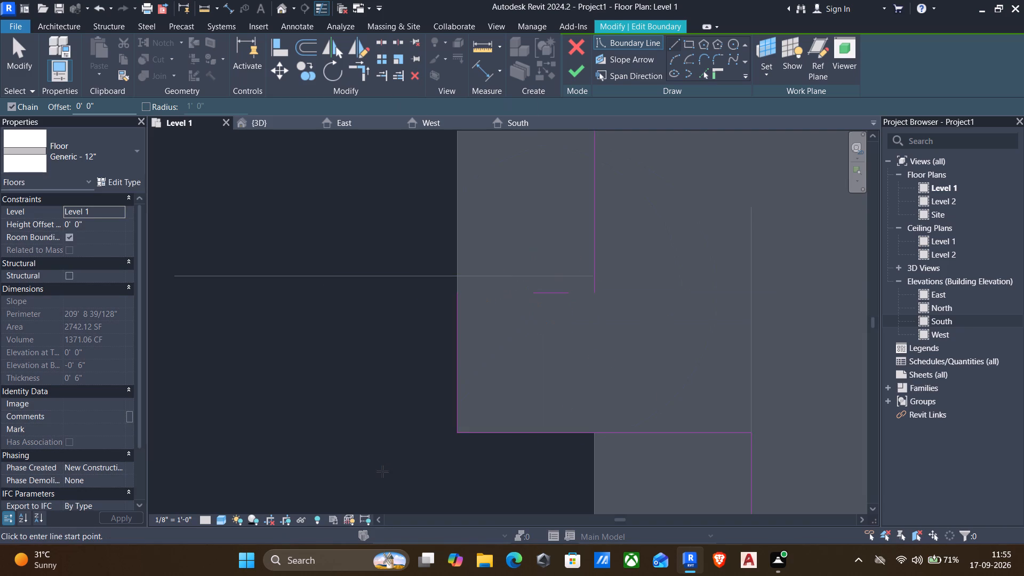
Trim the short boundary line inside the grid 6 wall stub into corners with the jamb line and the grid B wall line.
{"action": "key", "text": "Escape"}
{"action": "type", "text": "tr"}
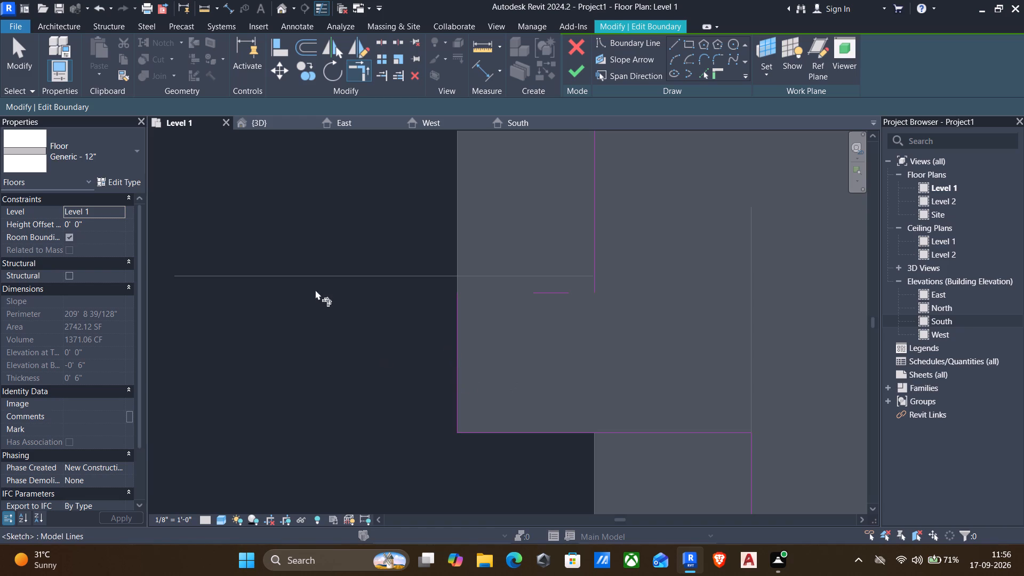
{"action": "left_click", "coordinate": [459, 372]}
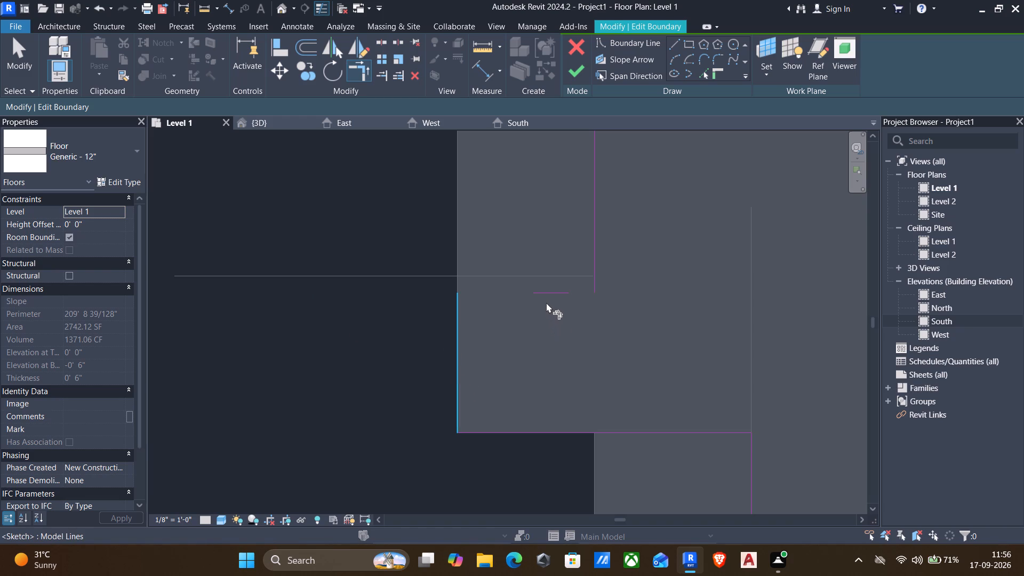
{"action": "left_click", "coordinate": [544, 288]}
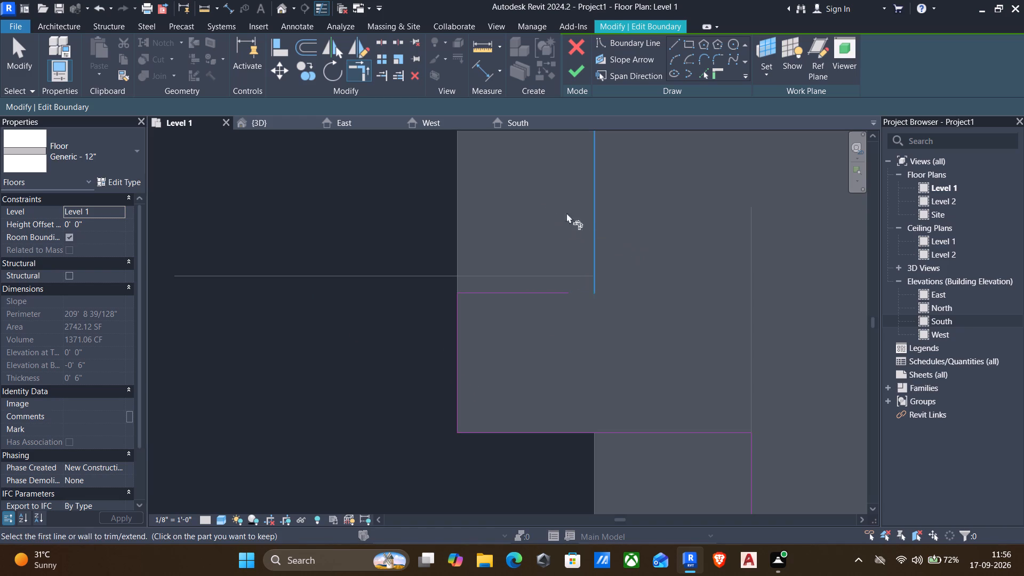
{"action": "left_click", "coordinate": [594, 225]}
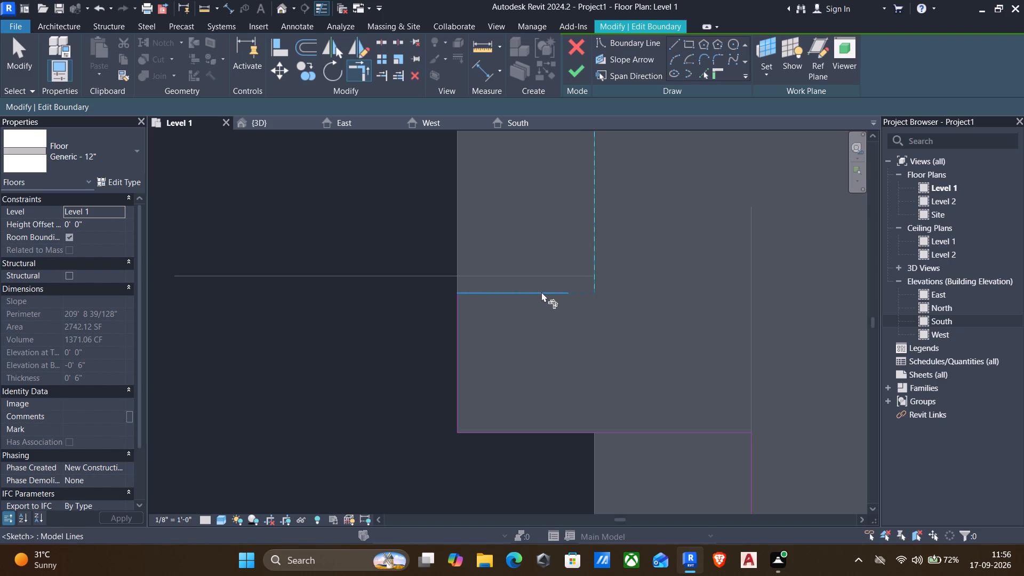
{"action": "left_click", "coordinate": [541, 292]}
Move the central room's lower boundary line from grid 6 down to the grid 5 wall's lower face, about 3 3/4" below grid 5.
{"action": "scroll", "coordinate": [528, 321], "scroll_direction": "down", "scroll_amount": 7}
{"action": "middle_click_drag", "start_coordinate": [387, 371], "coordinate": [479, 295]}
{"action": "scroll", "coordinate": [479, 297], "scroll_direction": "down", "scroll_amount": 4}
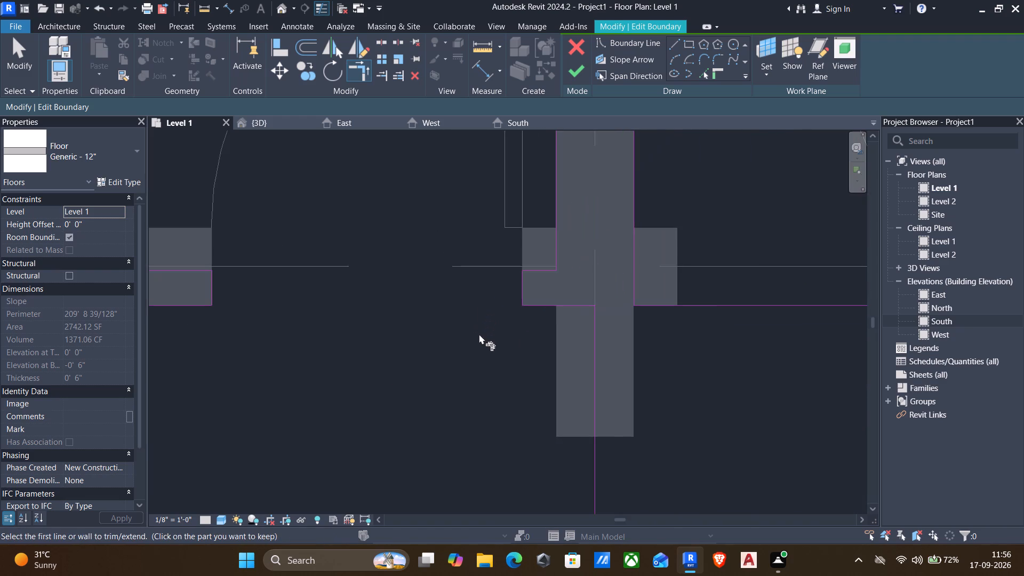
{"action": "middle_click_drag", "start_coordinate": [482, 334], "coordinate": [506, 218]}
{"action": "scroll", "coordinate": [514, 212], "scroll_direction": "down", "scroll_amount": 11}
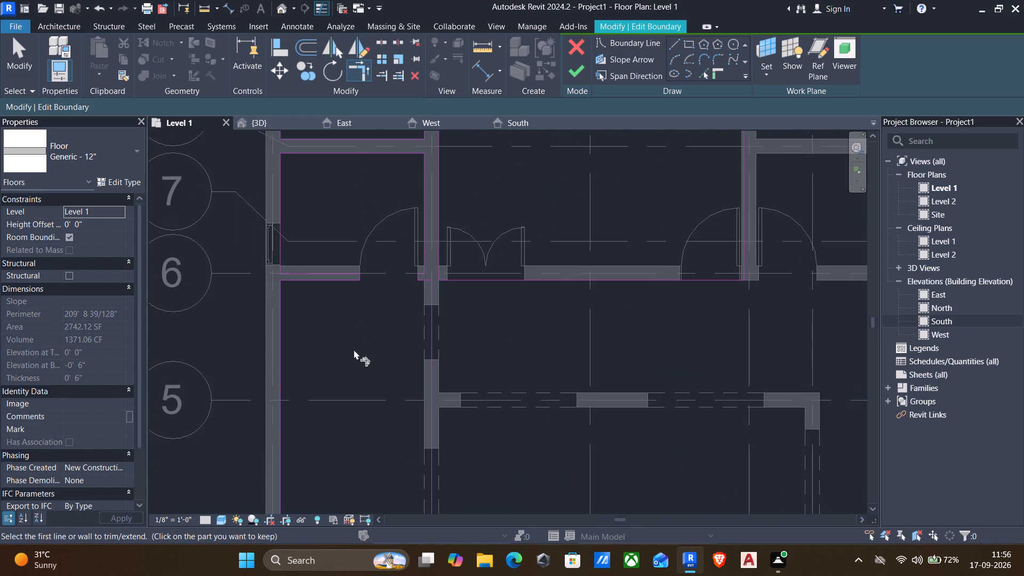
{"action": "middle_click_drag", "start_coordinate": [354, 349], "coordinate": [346, 295]}
{"action": "scroll", "coordinate": [351, 322], "scroll_direction": "down", "scroll_amount": 2}
{"action": "middle_click_drag", "start_coordinate": [356, 341], "coordinate": [346, 326]}
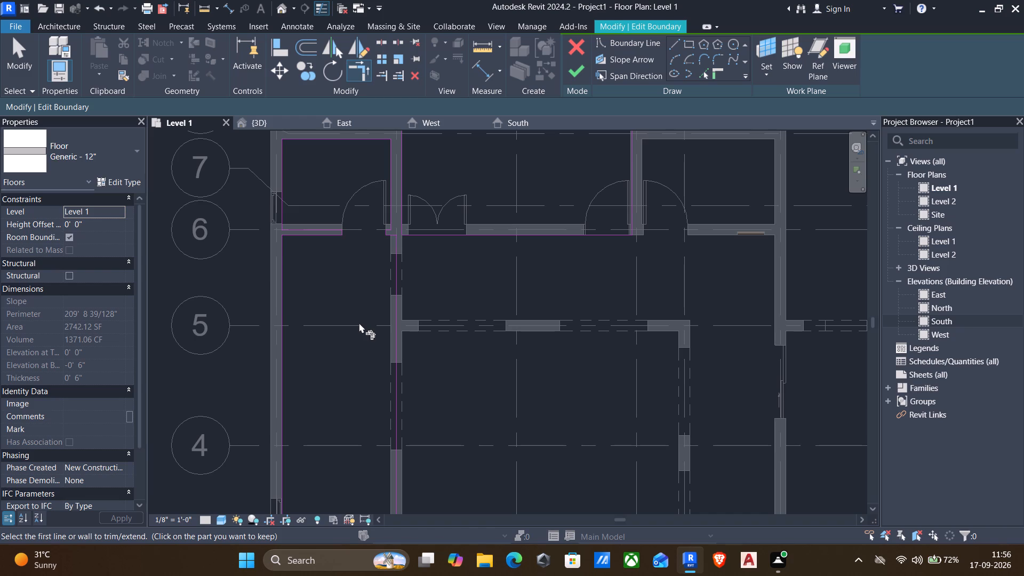
{"action": "left_click", "coordinate": [524, 237]}
{"action": "key", "text": "Escape"}
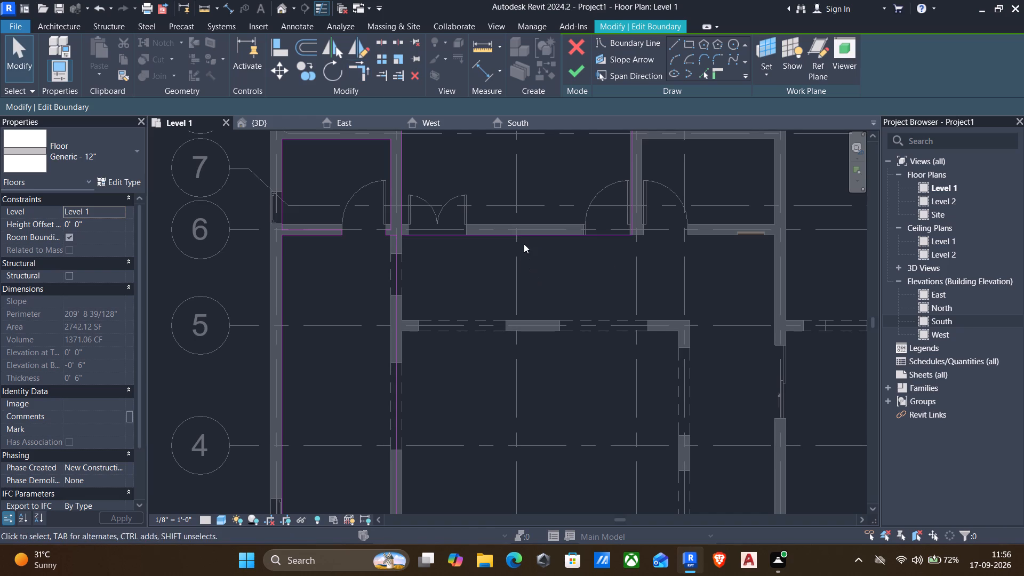
{"action": "left_click", "coordinate": [517, 235]}
{"action": "key", "text": "Down"}
{"action": "key", "text": "Down"}
{"action": "key", "text": "Down"}
{"action": "key", "text": "Down"}
{"action": "key", "text": "Down"}
{"action": "key", "text": "Down"}
{"action": "key", "text": "Down"}
{"action": "key", "text": "Down"}
{"action": "key", "text": "Down"}
{"action": "key", "text": "Down"}
{"action": "key", "text": "Down"}
{"action": "key", "text": "Down"}
{"action": "key", "text": "Down"}
{"action": "key", "text": "Down"}
{"action": "key", "text": "Down"}
{"action": "key", "text": "Down"}
{"action": "key", "text": "Down"}
{"action": "key", "text": "Down"}
{"action": "key", "text": "Down"}
{"action": "key", "text": "Down"}
{"action": "key", "text": "Down"}
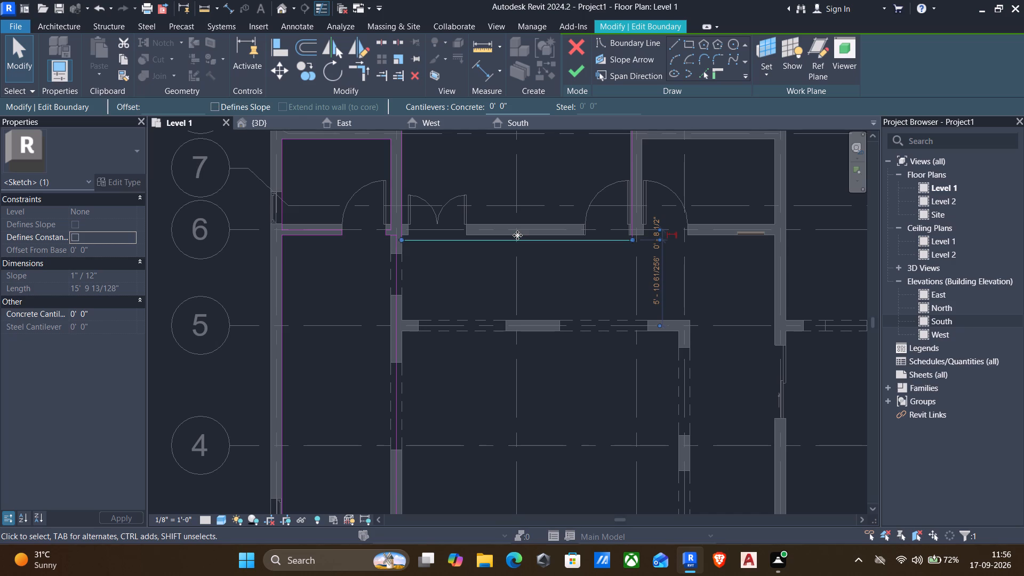
{"action": "key", "text": "Down"}
{"action": "key", "text": "Down"}
{"action": "key", "text": "Down"}
{"action": "key", "text": "Down"}
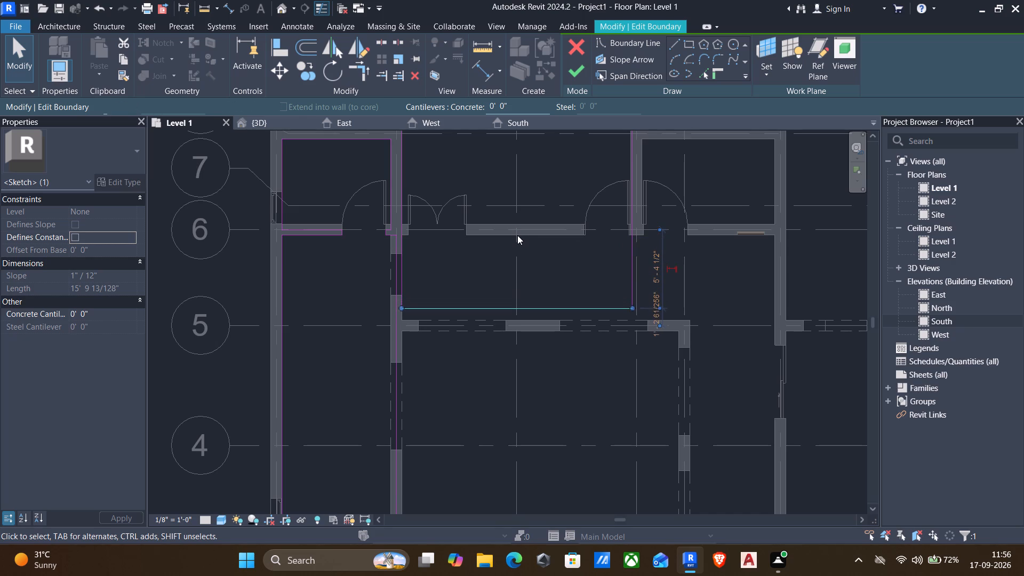
{"action": "key", "text": "Down"}
{"action": "key", "text": "Down"}
{"action": "key", "text": "Down"}
{"action": "key", "text": "Down"}
{"action": "key", "text": "Down"}
{"action": "key", "text": "Down"}
{"action": "key", "text": "Down"}
{"action": "key", "text": "Down"}
{"action": "key", "text": "Down"}
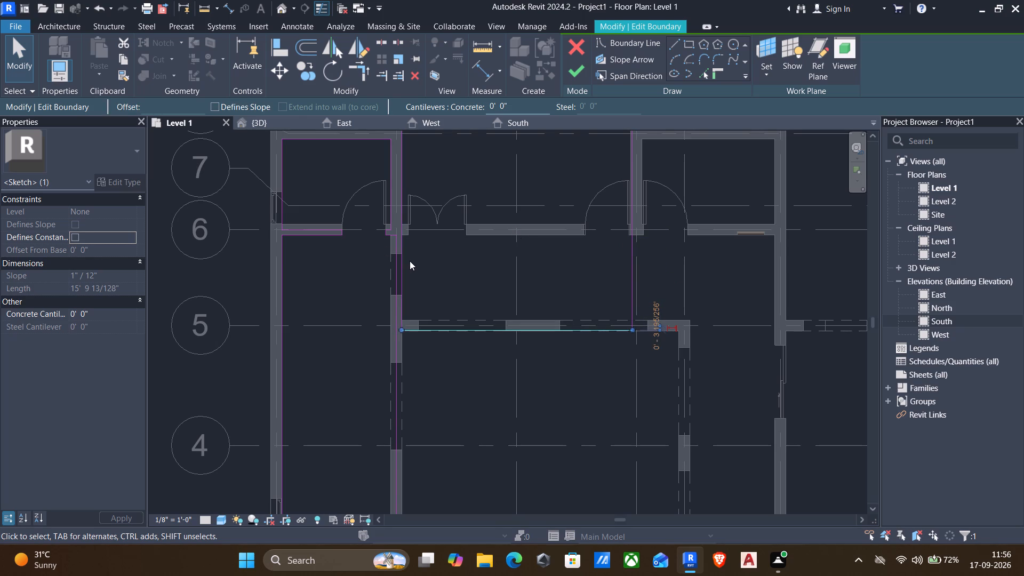
{"action": "key", "text": "Escape"}
Trim the boundary line in the middle of the grid B wall into a corner with the moved grid 5 boundary line.
{"action": "scroll", "coordinate": [411, 317], "scroll_direction": "up", "scroll_amount": 2}
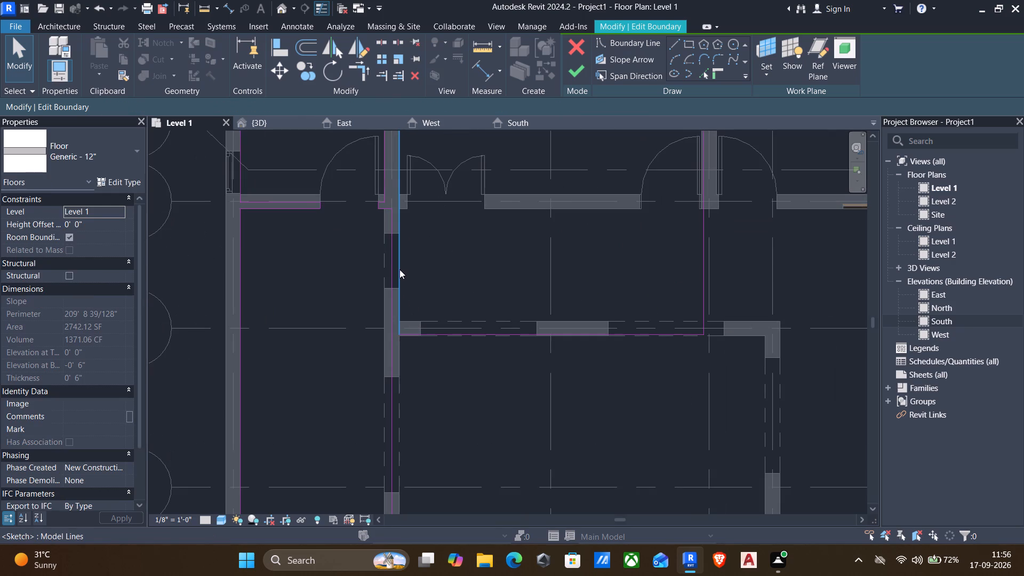
{"action": "scroll", "coordinate": [398, 340], "scroll_direction": "up", "scroll_amount": 3}
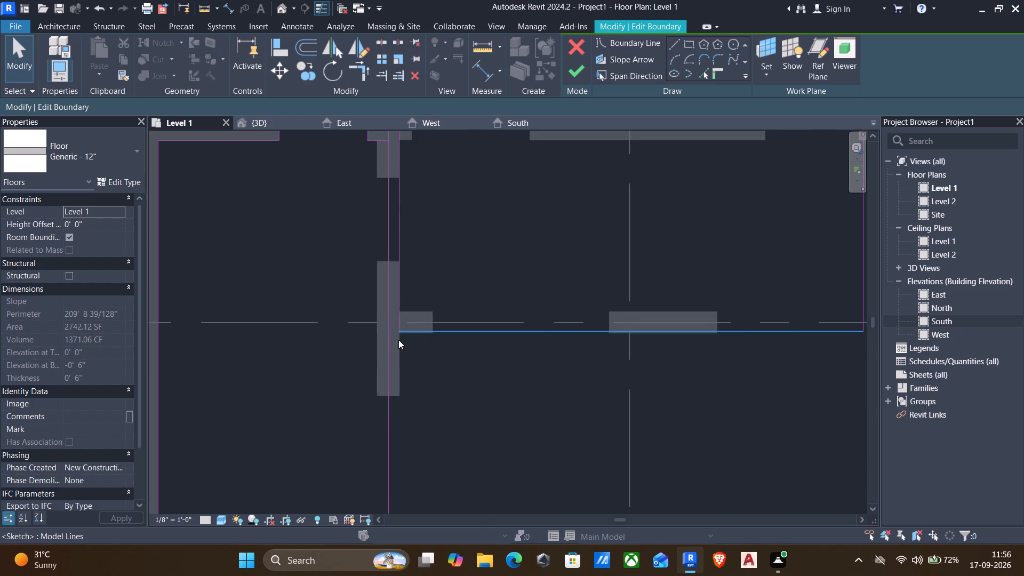
{"action": "type", "text": "tr"}
{"action": "left_click", "coordinate": [389, 369]}
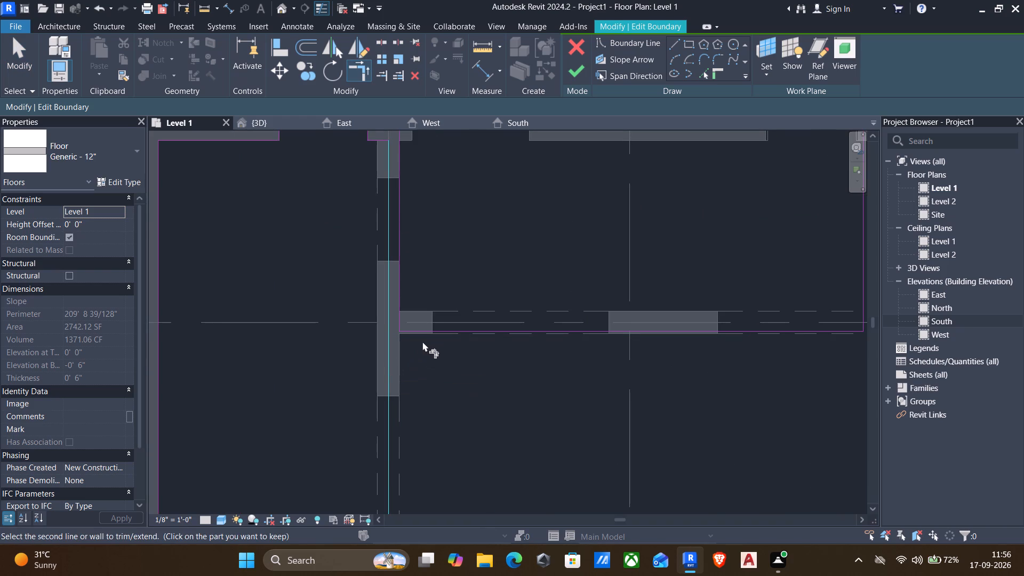
{"action": "left_click", "coordinate": [428, 333]}
{"action": "key", "text": "Escape"}
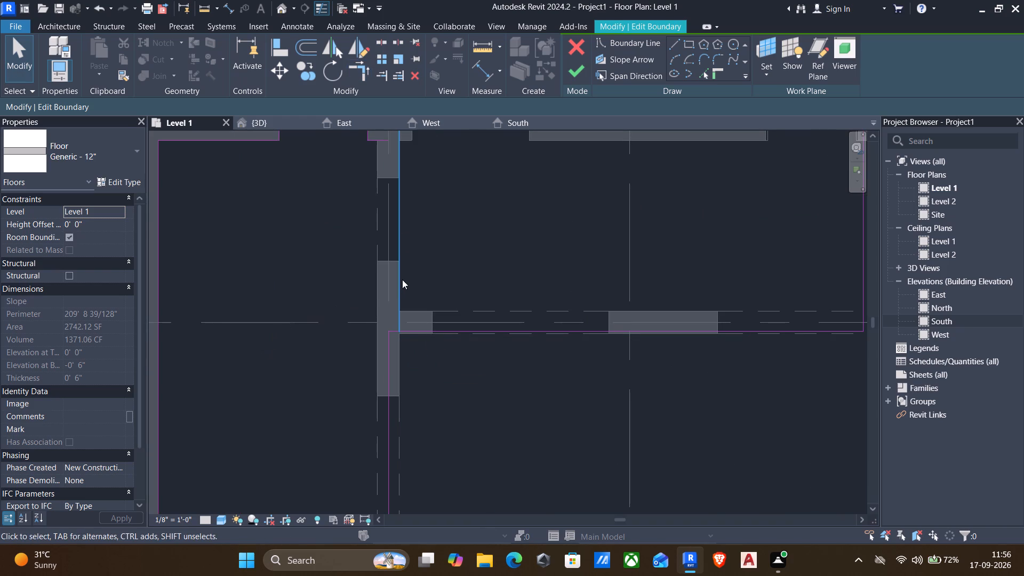
Examine the slab boundary lines along the grid B wall between the grid 6 doors and the grid 5 wall.
{"action": "scroll", "coordinate": [380, 324], "scroll_direction": "down", "scroll_amount": 3}
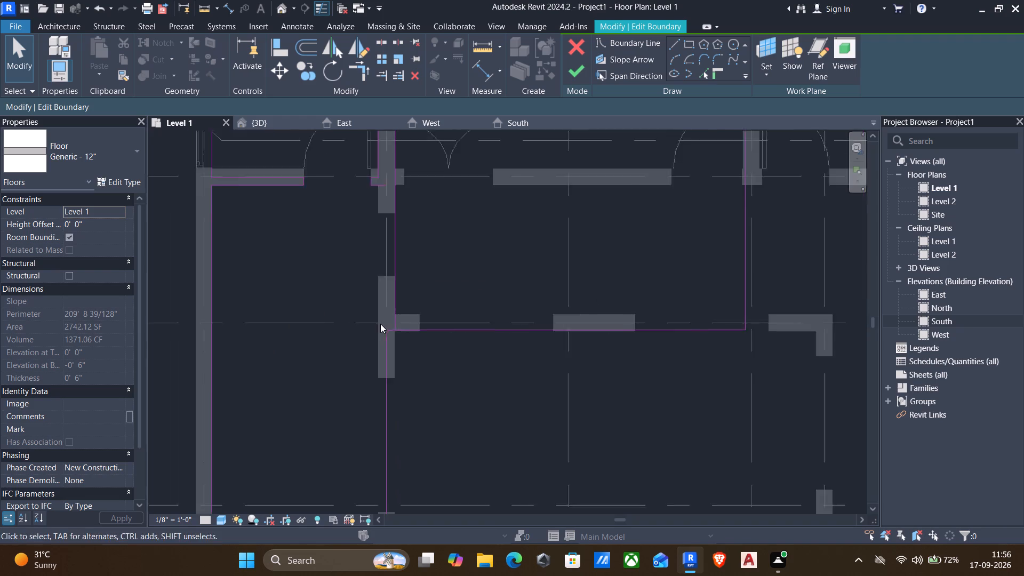
{"action": "middle_click_drag", "start_coordinate": [377, 284], "coordinate": [353, 311]}
{"action": "scroll", "coordinate": [367, 231], "scroll_direction": "up", "scroll_amount": 3}
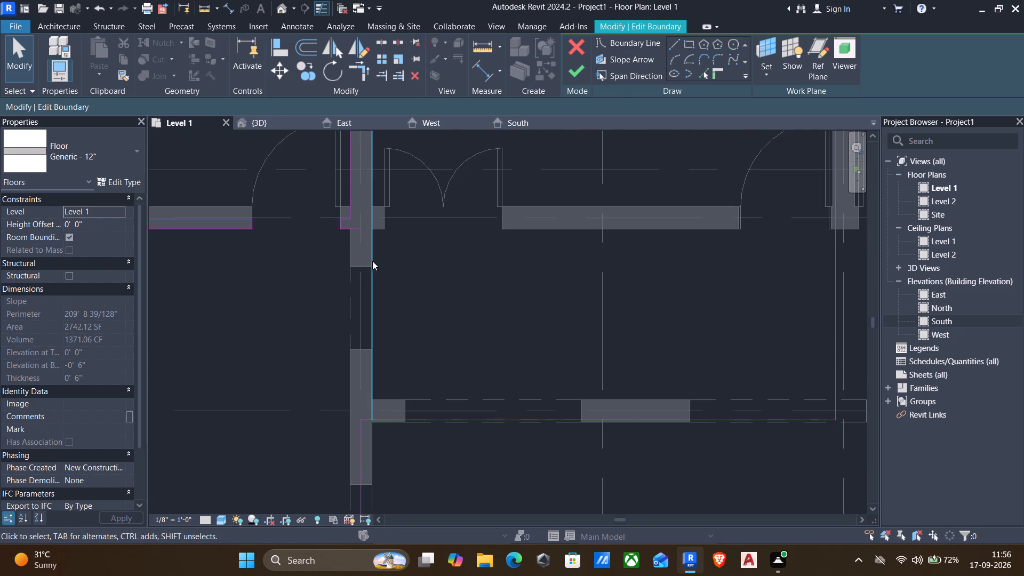
{"action": "scroll", "coordinate": [375, 265], "scroll_direction": "down", "scroll_amount": 3}
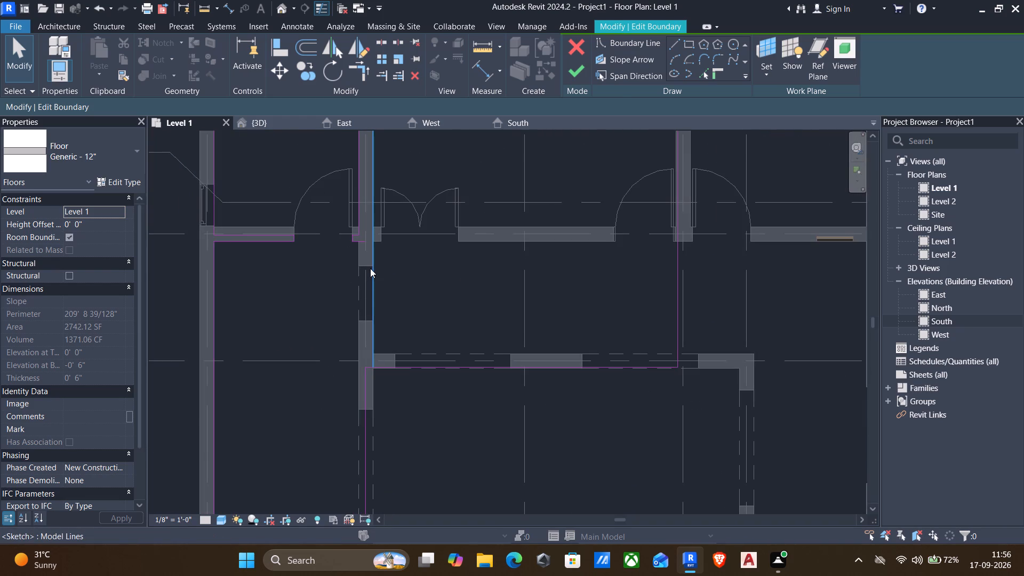
{"action": "scroll", "coordinate": [353, 242], "scroll_direction": "up", "scroll_amount": 2}
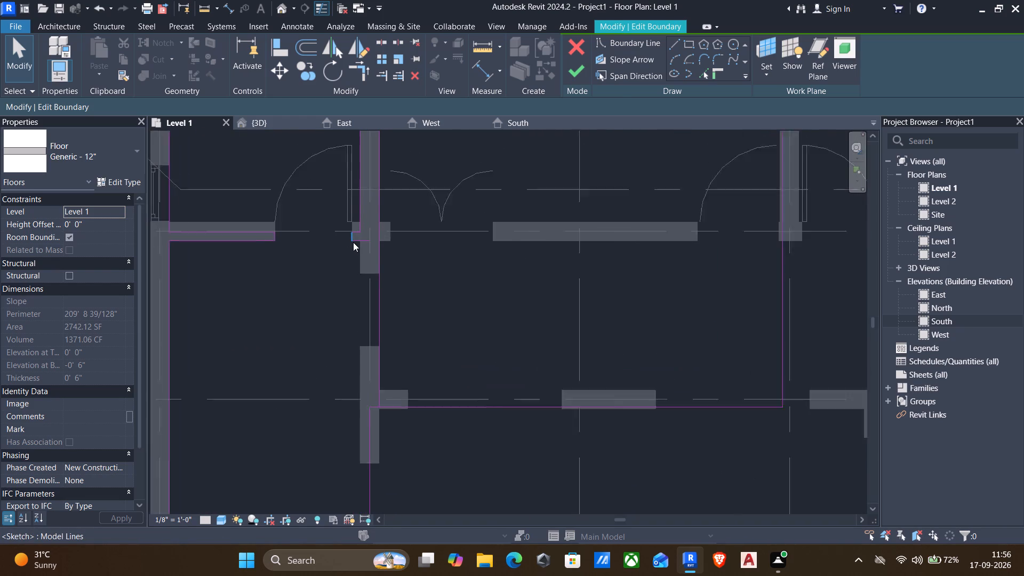
{"action": "scroll", "coordinate": [353, 242], "scroll_direction": "up", "scroll_amount": 5}
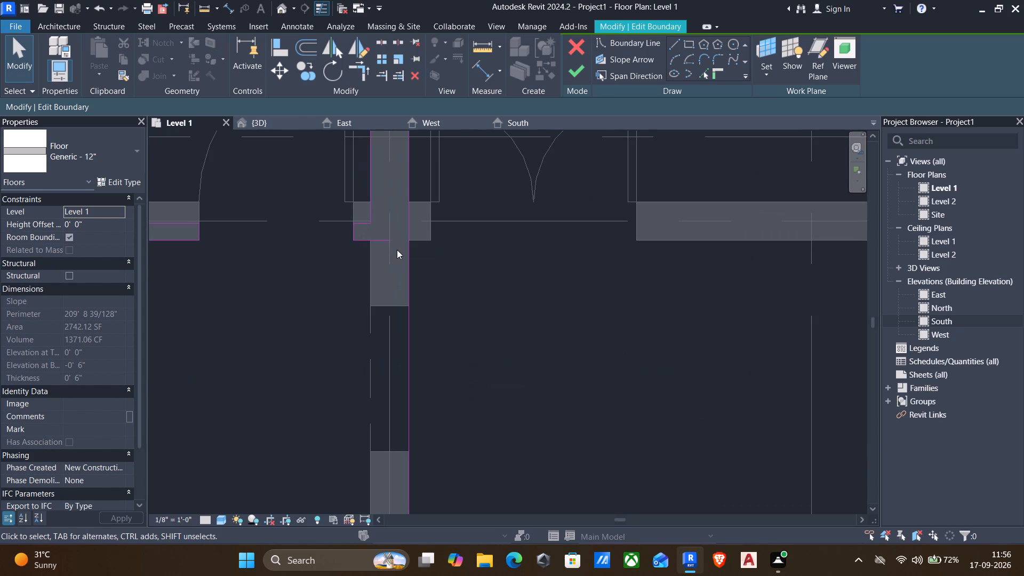
{"action": "scroll", "coordinate": [386, 245], "scroll_direction": "down", "scroll_amount": 2}
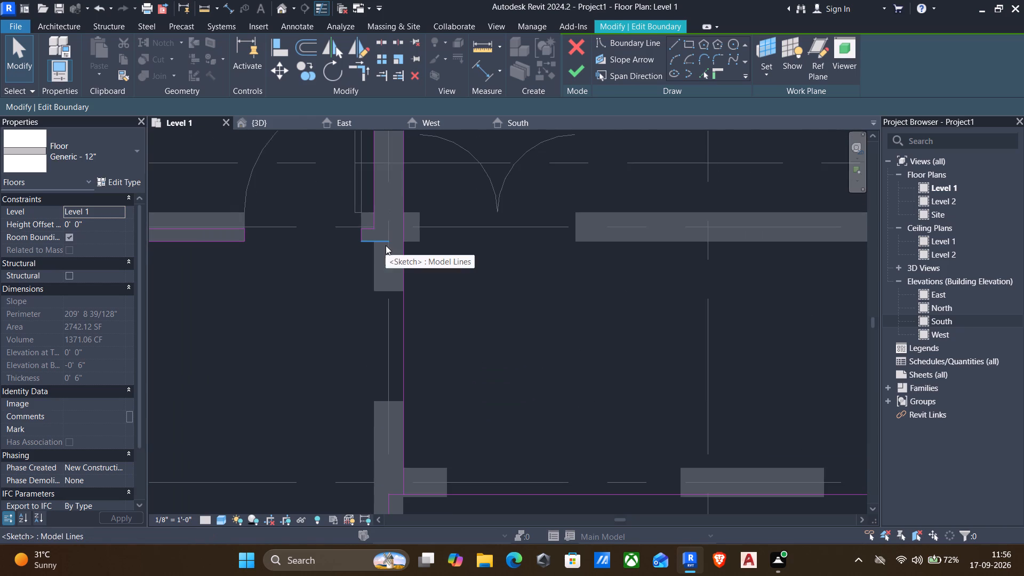
{"action": "scroll", "coordinate": [386, 245], "scroll_direction": "down", "scroll_amount": 5}
{"action": "middle_click_drag", "start_coordinate": [397, 236], "coordinate": [389, 246]}
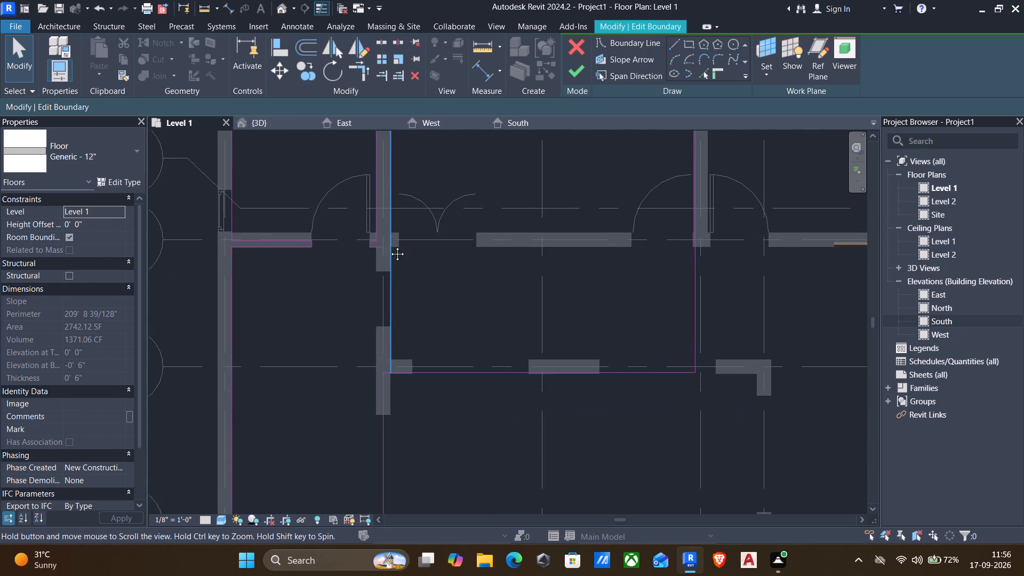
{"action": "middle_click_drag", "start_coordinate": [389, 246], "coordinate": [401, 278]}
{"action": "scroll", "coordinate": [371, 282], "scroll_direction": "up", "scroll_amount": 3}
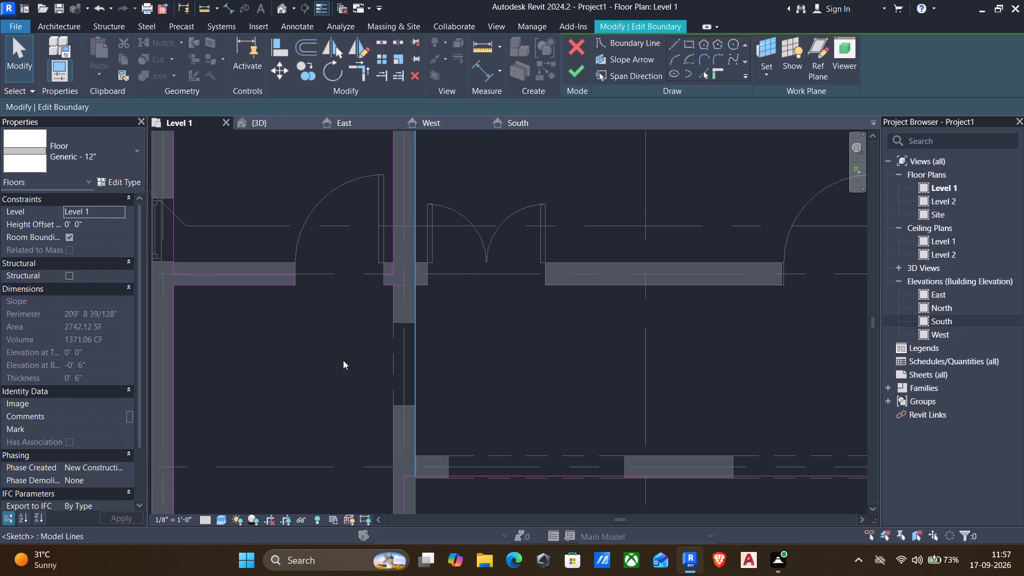
{"action": "scroll", "coordinate": [420, 275], "scroll_direction": "up", "scroll_amount": 4}
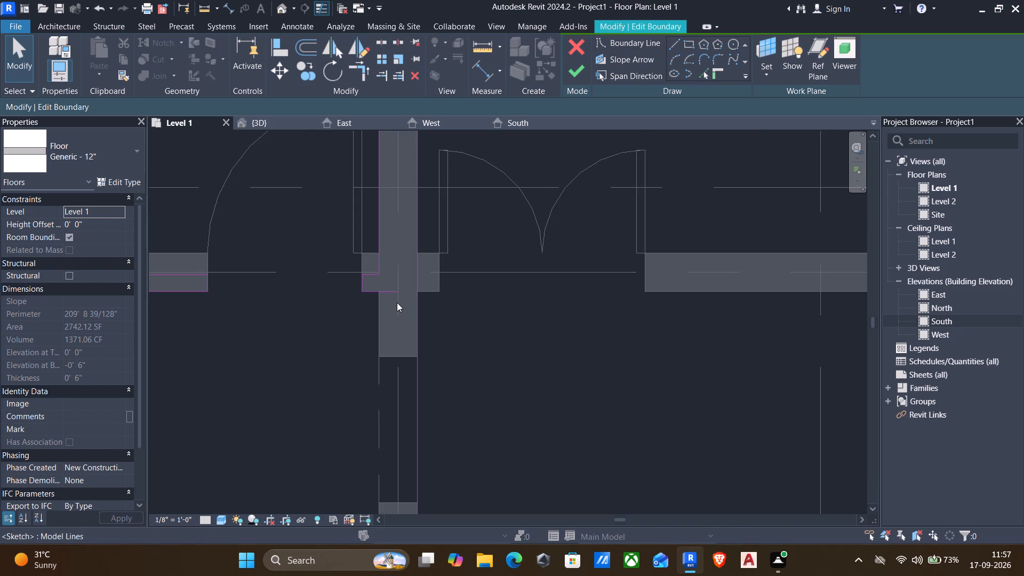
{"action": "scroll", "coordinate": [389, 330], "scroll_direction": "down", "scroll_amount": 3}
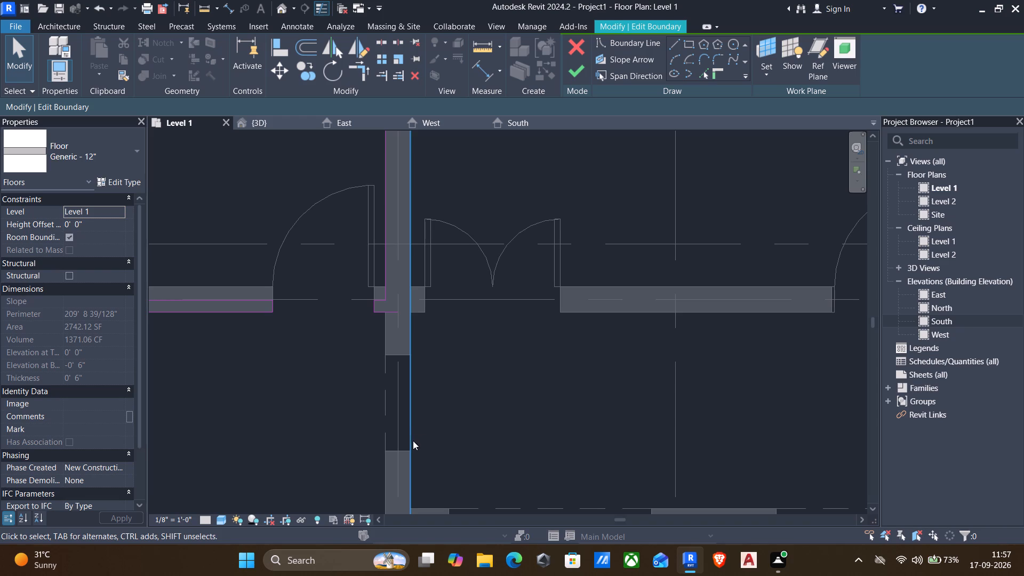
{"action": "scroll", "coordinate": [402, 398], "scroll_direction": "up", "scroll_amount": 2}
{"action": "scroll", "coordinate": [392, 411], "scroll_direction": "down", "scroll_amount": 8}
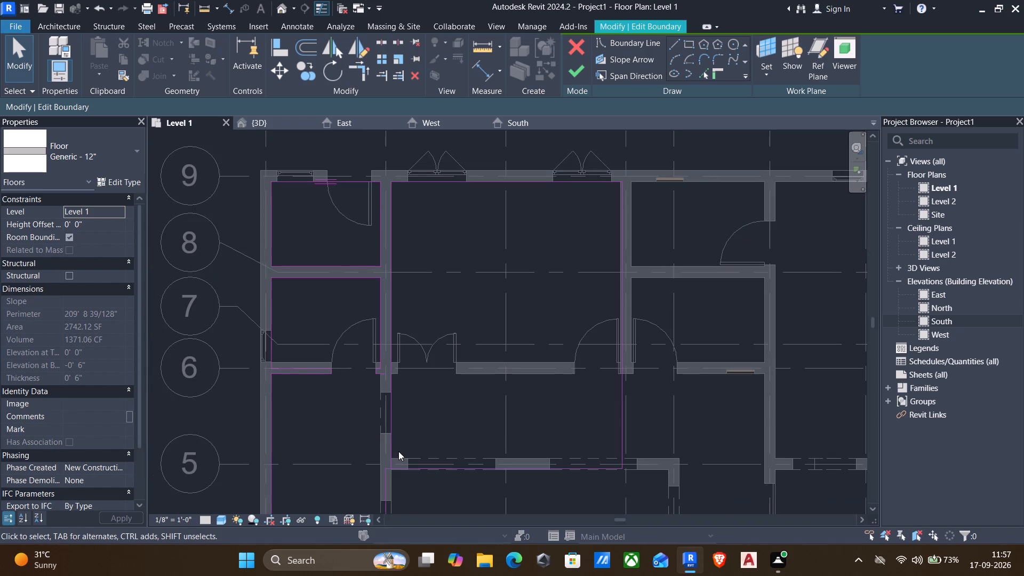
Extend the short boundary line under the grid 6 stub across the grid B wall to its far-face line, about 1' 1" long.
{"action": "scroll", "coordinate": [387, 369], "scroll_direction": "up", "scroll_amount": 3}
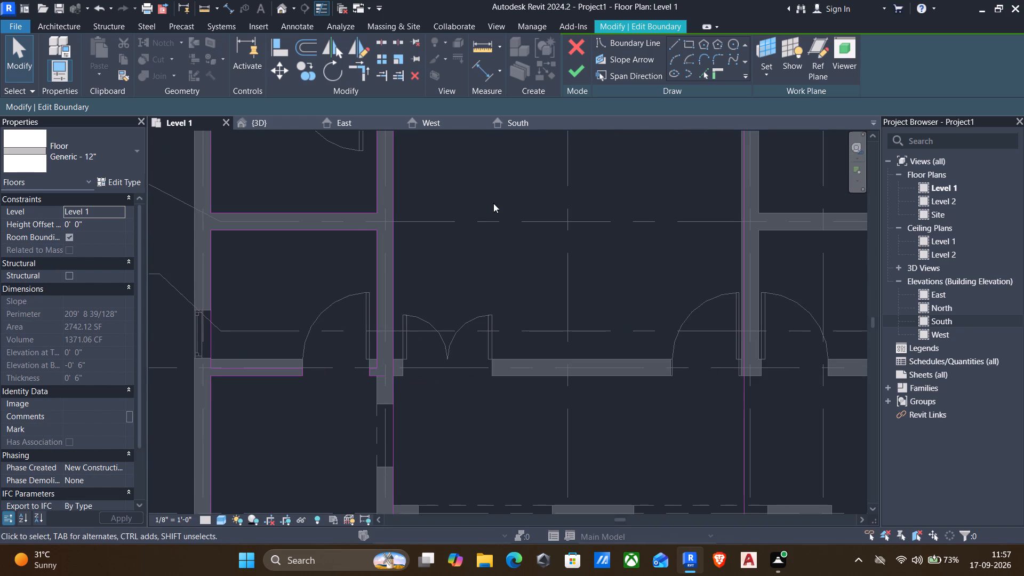
{"action": "scroll", "coordinate": [358, 382], "scroll_direction": "up", "scroll_amount": 4}
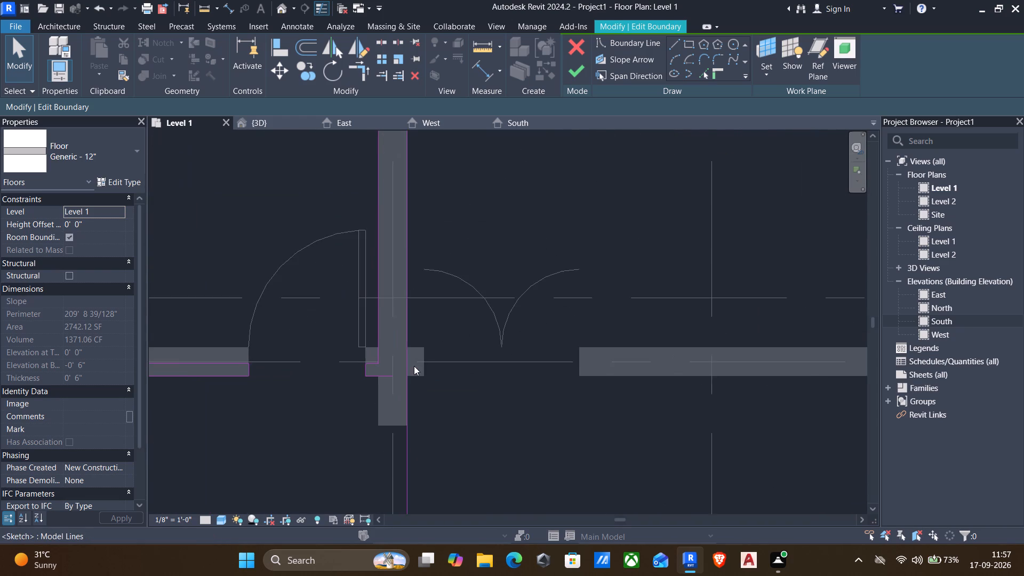
{"action": "scroll", "coordinate": [409, 370], "scroll_direction": "up", "scroll_amount": 3}
{"action": "left_click", "coordinate": [365, 377]}
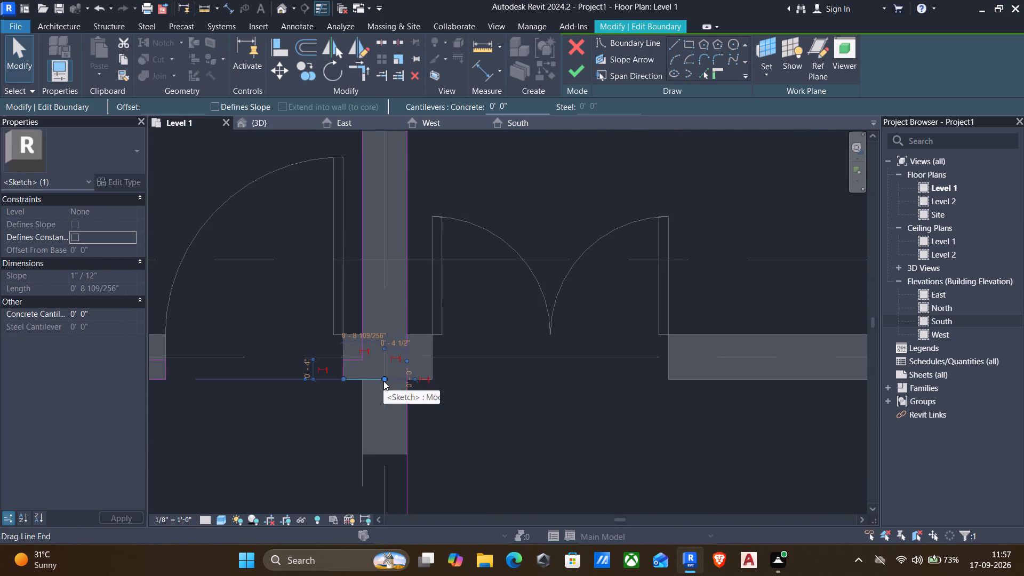
{"action": "left_click_drag", "start_coordinate": [385, 378], "coordinate": [405, 373]}
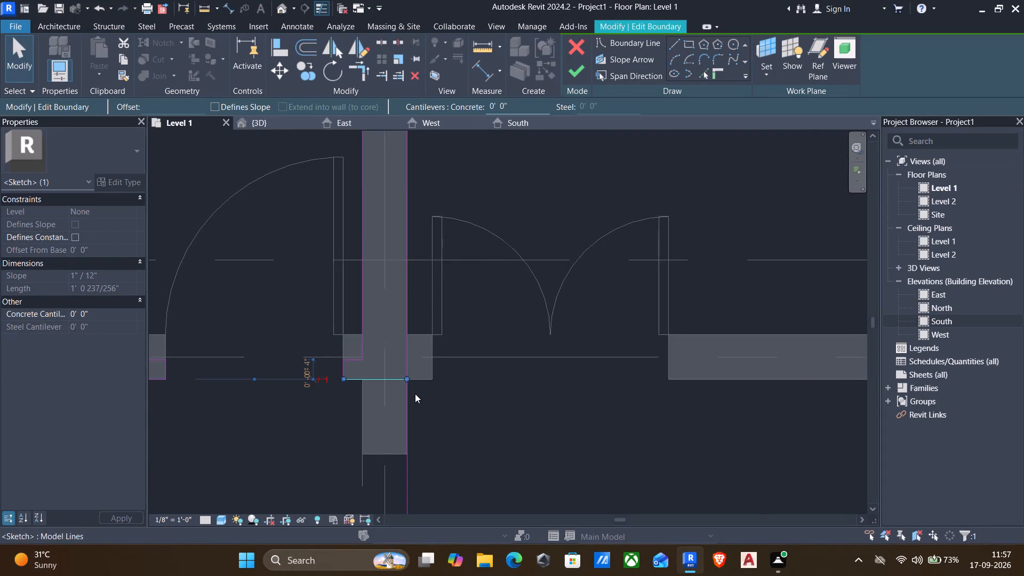
{"action": "scroll", "coordinate": [415, 394], "scroll_direction": "down", "scroll_amount": 3}
{"action": "key", "text": "Escape"}
{"action": "scroll", "coordinate": [399, 415], "scroll_direction": "down", "scroll_amount": 4}
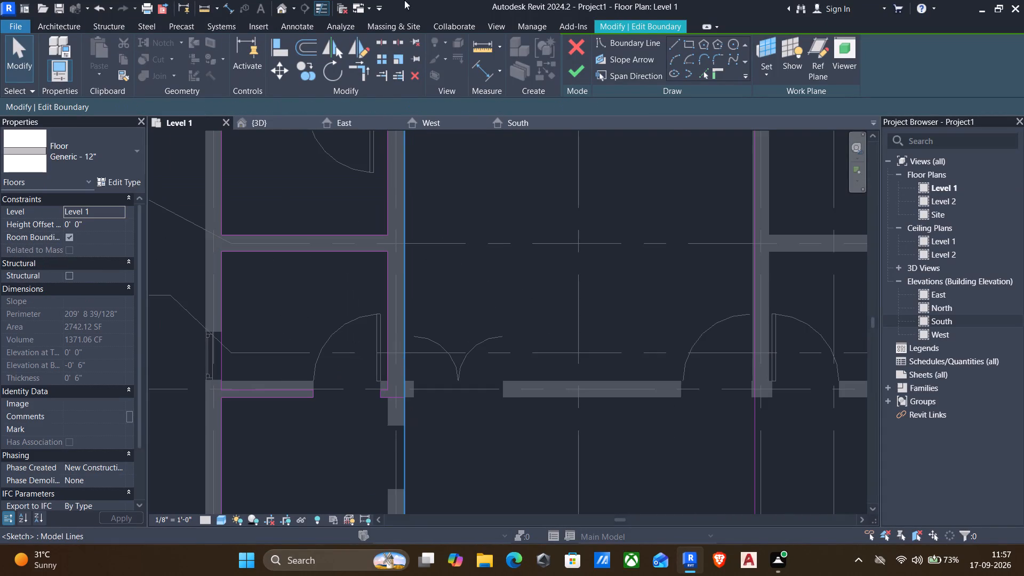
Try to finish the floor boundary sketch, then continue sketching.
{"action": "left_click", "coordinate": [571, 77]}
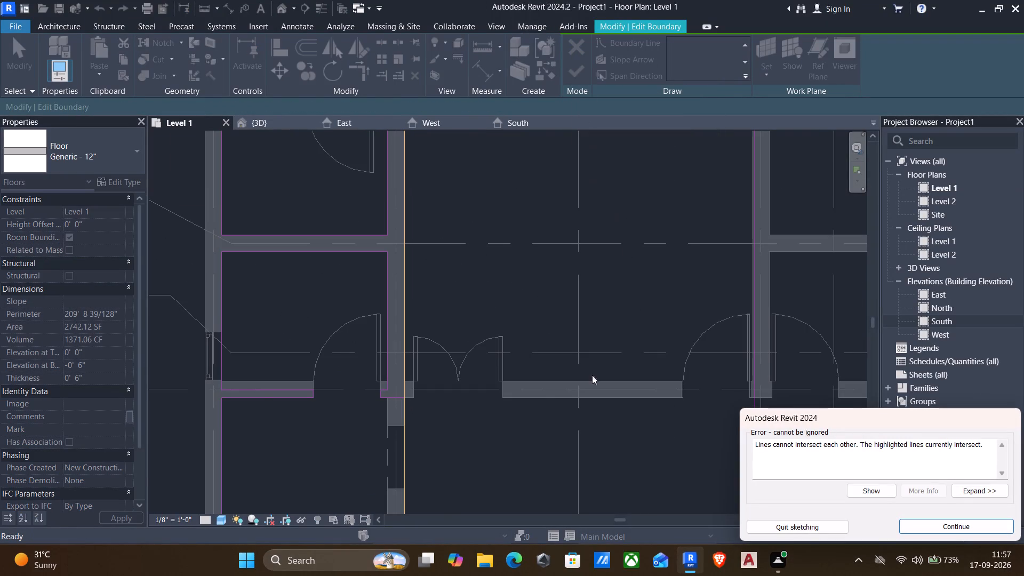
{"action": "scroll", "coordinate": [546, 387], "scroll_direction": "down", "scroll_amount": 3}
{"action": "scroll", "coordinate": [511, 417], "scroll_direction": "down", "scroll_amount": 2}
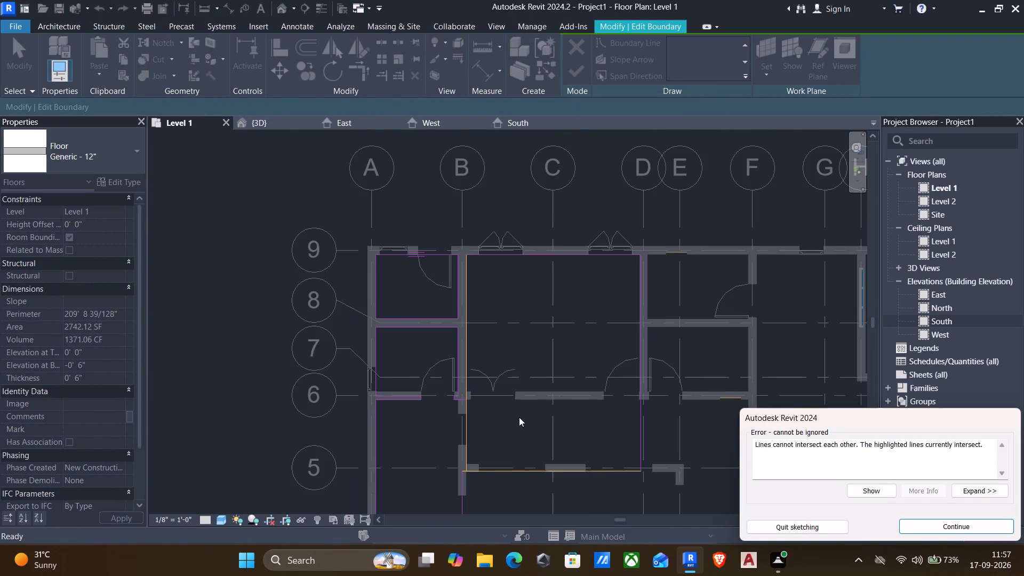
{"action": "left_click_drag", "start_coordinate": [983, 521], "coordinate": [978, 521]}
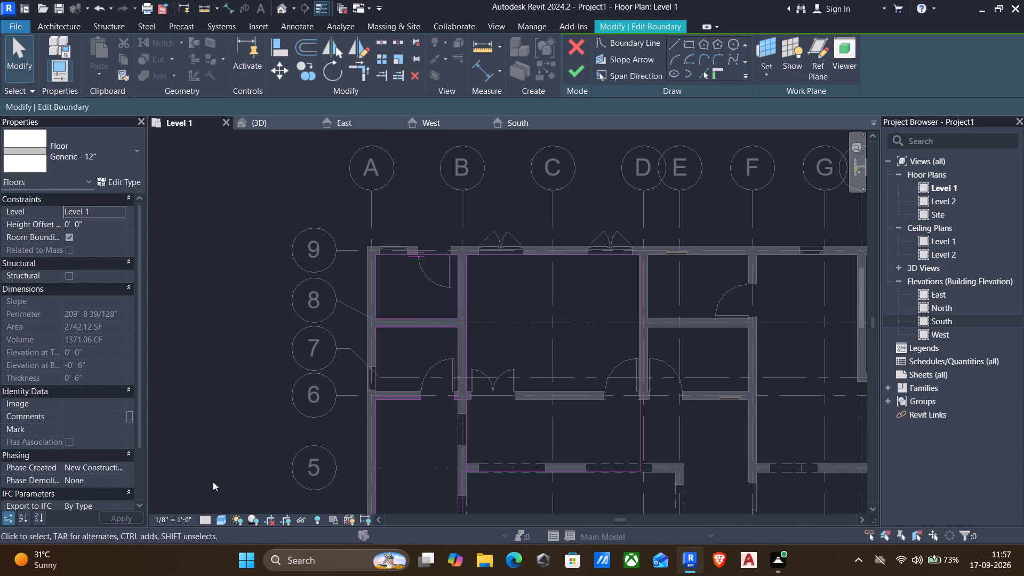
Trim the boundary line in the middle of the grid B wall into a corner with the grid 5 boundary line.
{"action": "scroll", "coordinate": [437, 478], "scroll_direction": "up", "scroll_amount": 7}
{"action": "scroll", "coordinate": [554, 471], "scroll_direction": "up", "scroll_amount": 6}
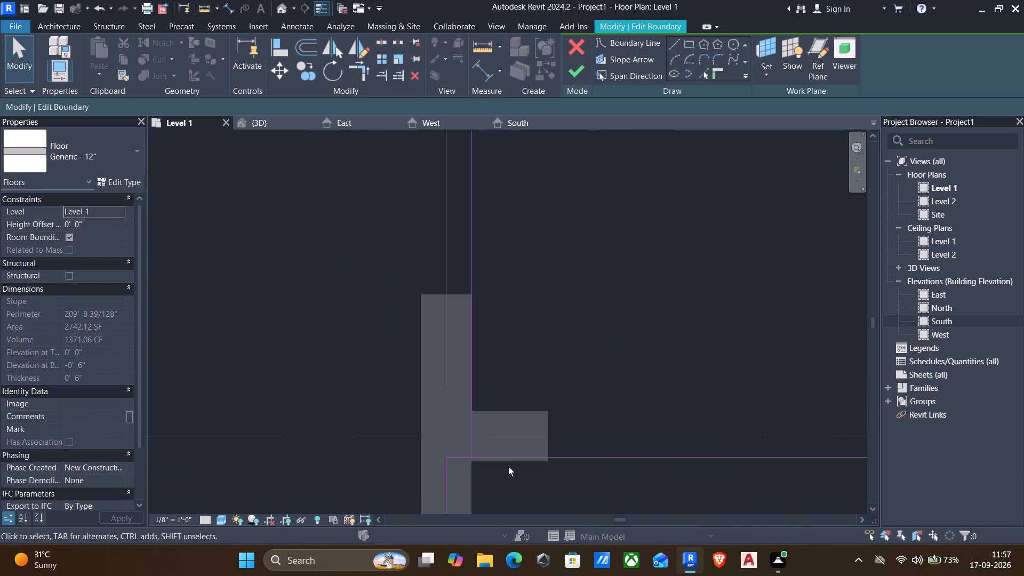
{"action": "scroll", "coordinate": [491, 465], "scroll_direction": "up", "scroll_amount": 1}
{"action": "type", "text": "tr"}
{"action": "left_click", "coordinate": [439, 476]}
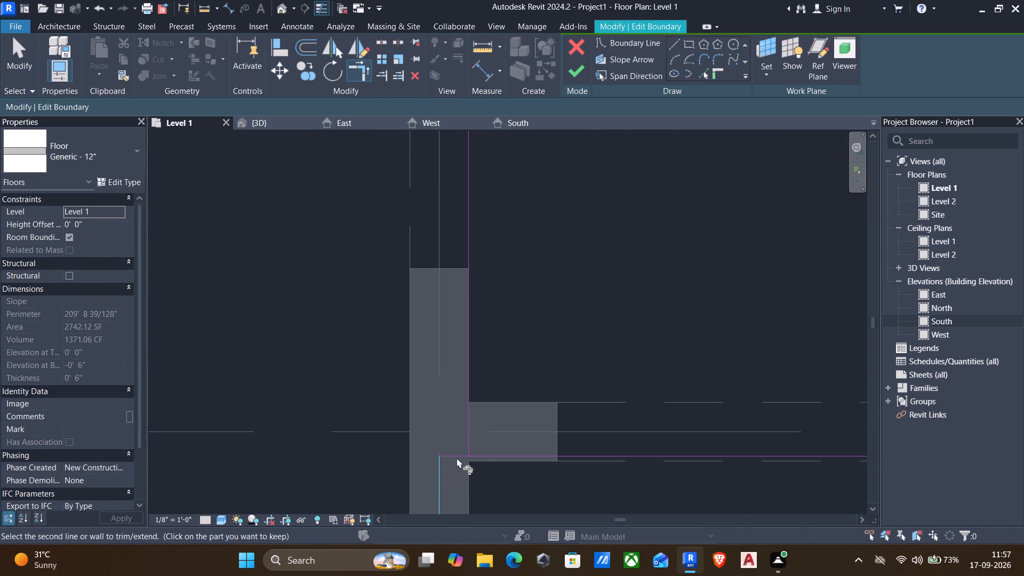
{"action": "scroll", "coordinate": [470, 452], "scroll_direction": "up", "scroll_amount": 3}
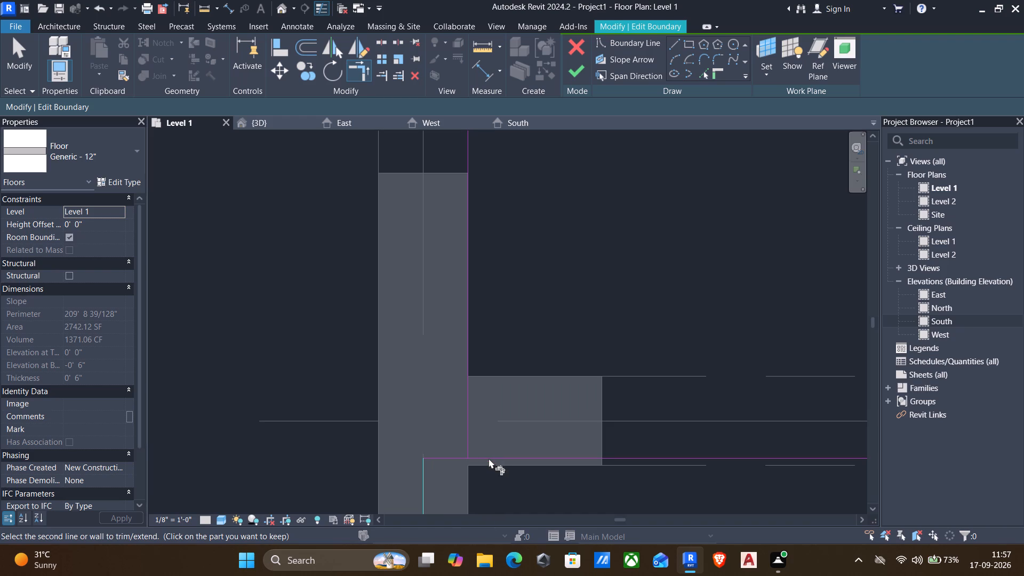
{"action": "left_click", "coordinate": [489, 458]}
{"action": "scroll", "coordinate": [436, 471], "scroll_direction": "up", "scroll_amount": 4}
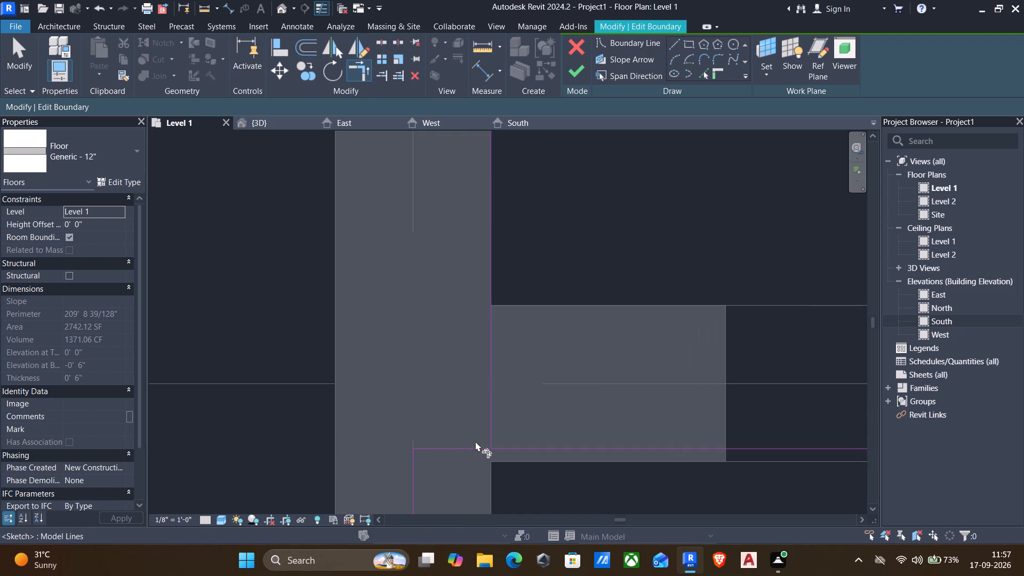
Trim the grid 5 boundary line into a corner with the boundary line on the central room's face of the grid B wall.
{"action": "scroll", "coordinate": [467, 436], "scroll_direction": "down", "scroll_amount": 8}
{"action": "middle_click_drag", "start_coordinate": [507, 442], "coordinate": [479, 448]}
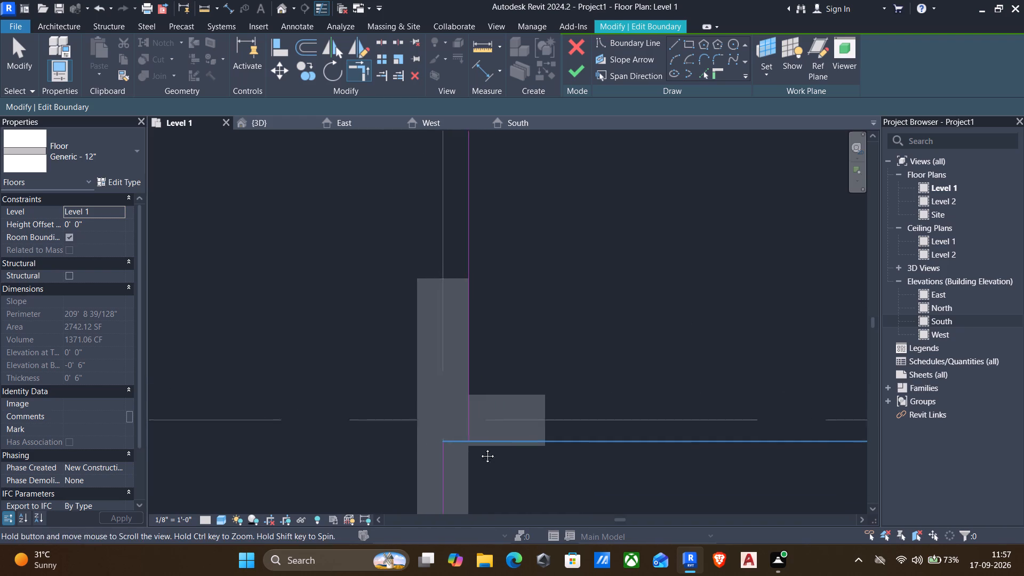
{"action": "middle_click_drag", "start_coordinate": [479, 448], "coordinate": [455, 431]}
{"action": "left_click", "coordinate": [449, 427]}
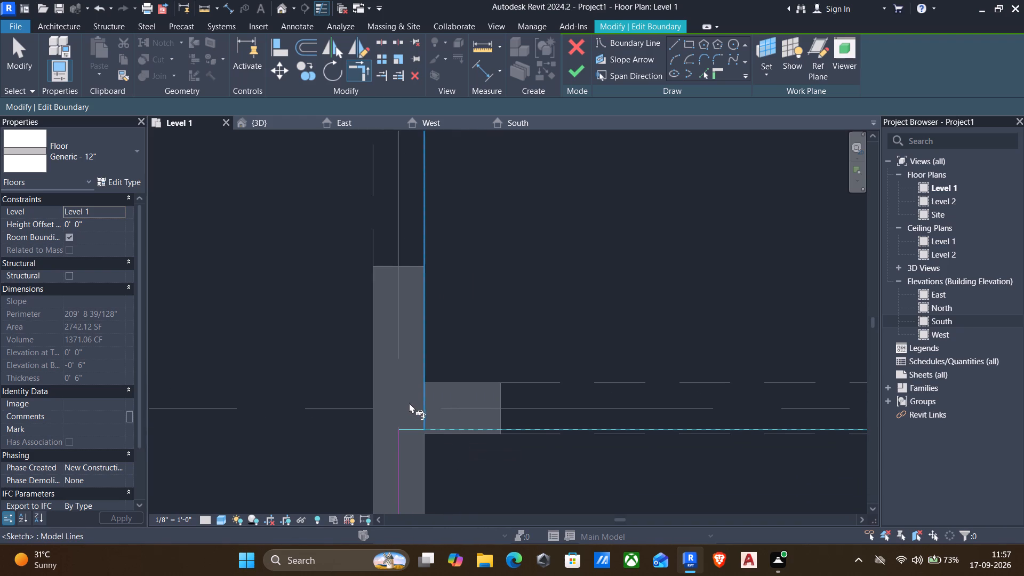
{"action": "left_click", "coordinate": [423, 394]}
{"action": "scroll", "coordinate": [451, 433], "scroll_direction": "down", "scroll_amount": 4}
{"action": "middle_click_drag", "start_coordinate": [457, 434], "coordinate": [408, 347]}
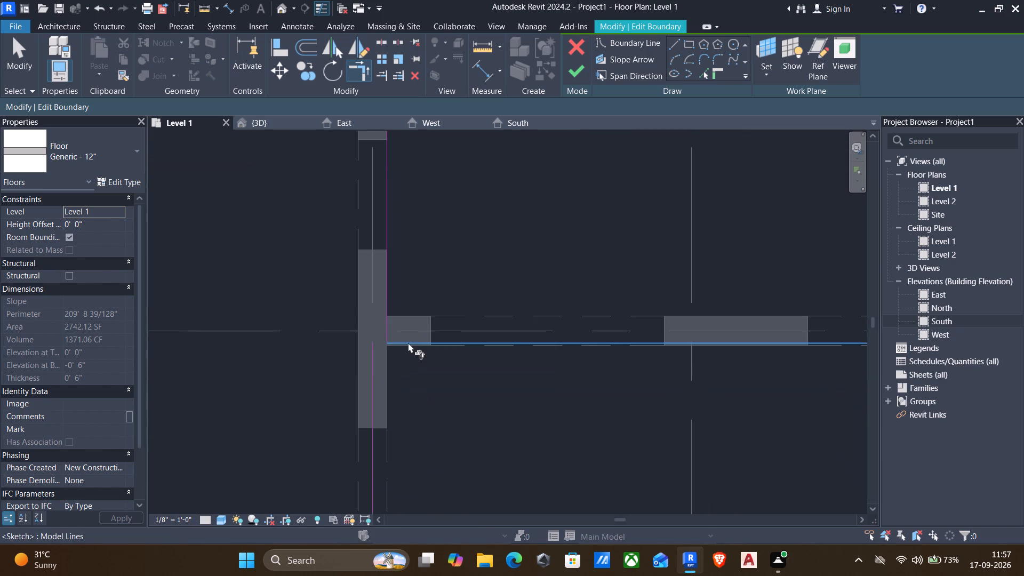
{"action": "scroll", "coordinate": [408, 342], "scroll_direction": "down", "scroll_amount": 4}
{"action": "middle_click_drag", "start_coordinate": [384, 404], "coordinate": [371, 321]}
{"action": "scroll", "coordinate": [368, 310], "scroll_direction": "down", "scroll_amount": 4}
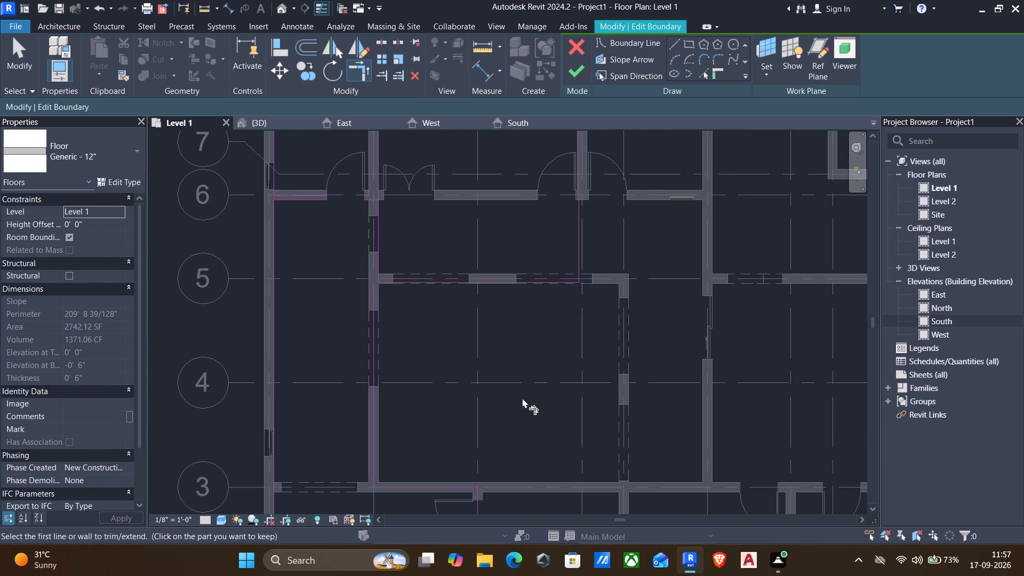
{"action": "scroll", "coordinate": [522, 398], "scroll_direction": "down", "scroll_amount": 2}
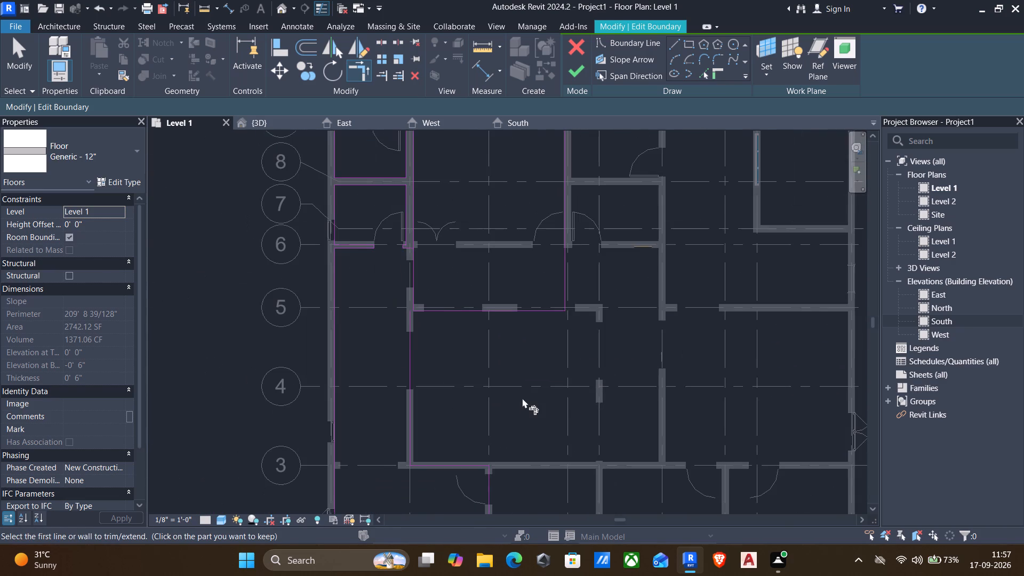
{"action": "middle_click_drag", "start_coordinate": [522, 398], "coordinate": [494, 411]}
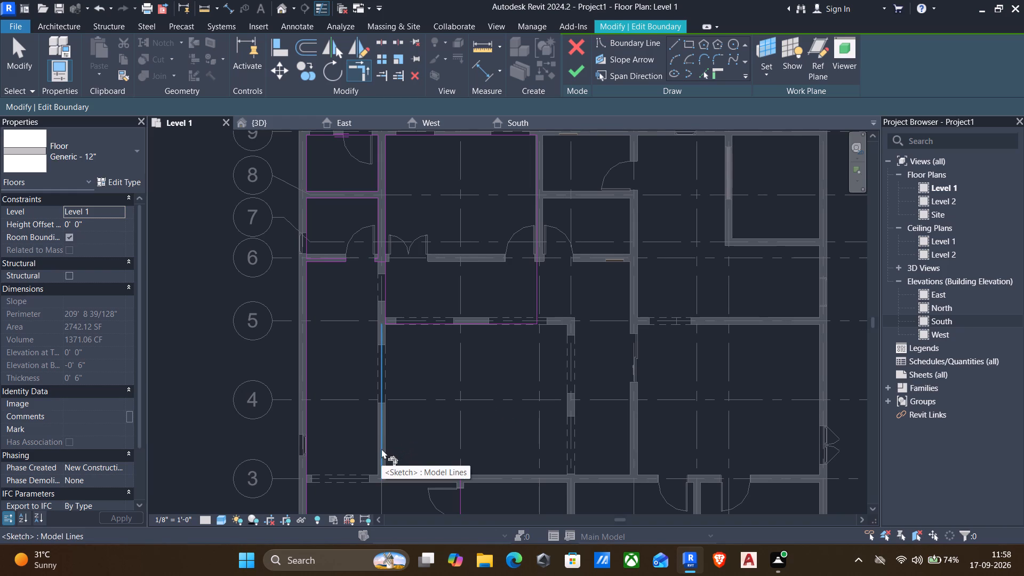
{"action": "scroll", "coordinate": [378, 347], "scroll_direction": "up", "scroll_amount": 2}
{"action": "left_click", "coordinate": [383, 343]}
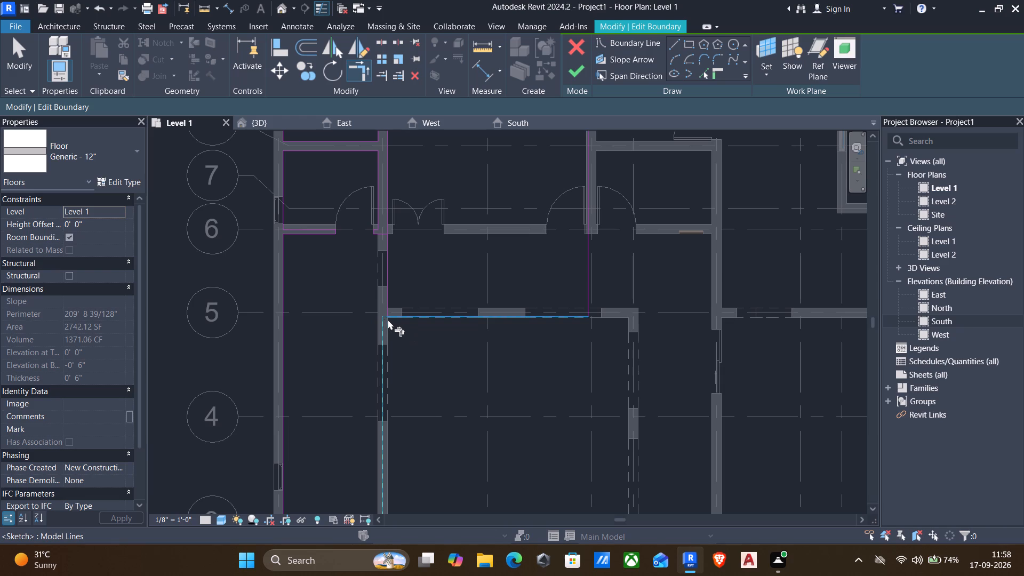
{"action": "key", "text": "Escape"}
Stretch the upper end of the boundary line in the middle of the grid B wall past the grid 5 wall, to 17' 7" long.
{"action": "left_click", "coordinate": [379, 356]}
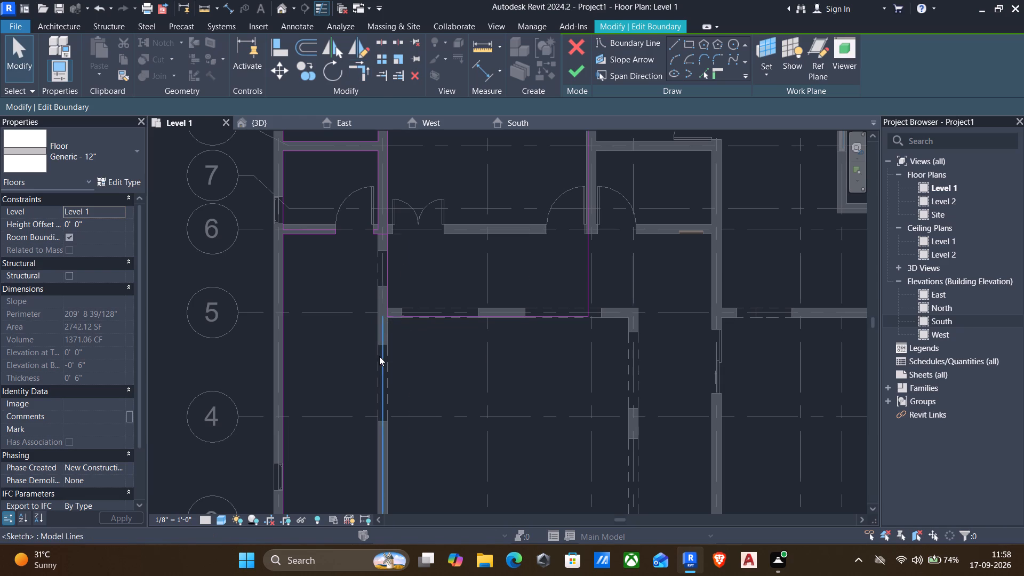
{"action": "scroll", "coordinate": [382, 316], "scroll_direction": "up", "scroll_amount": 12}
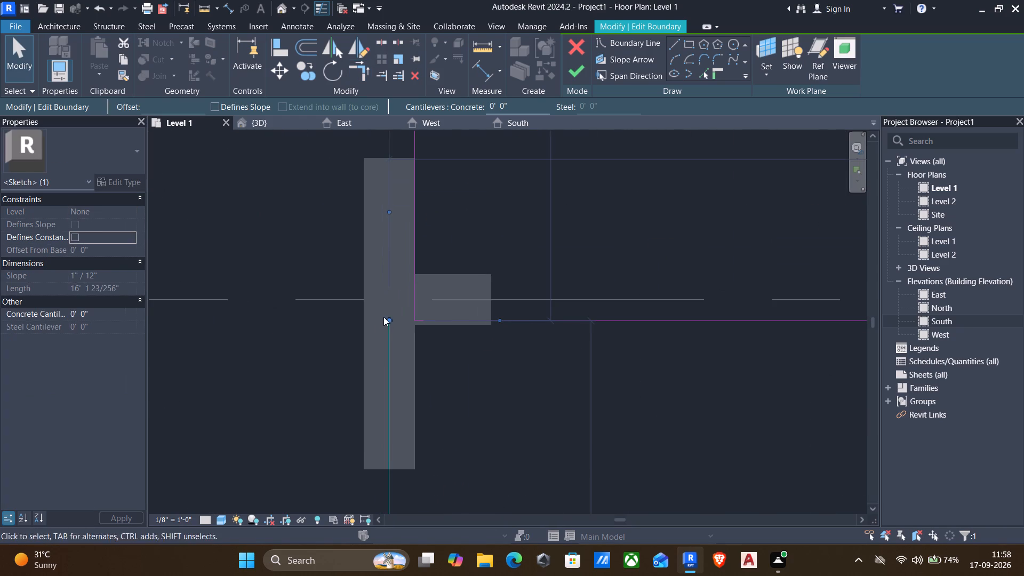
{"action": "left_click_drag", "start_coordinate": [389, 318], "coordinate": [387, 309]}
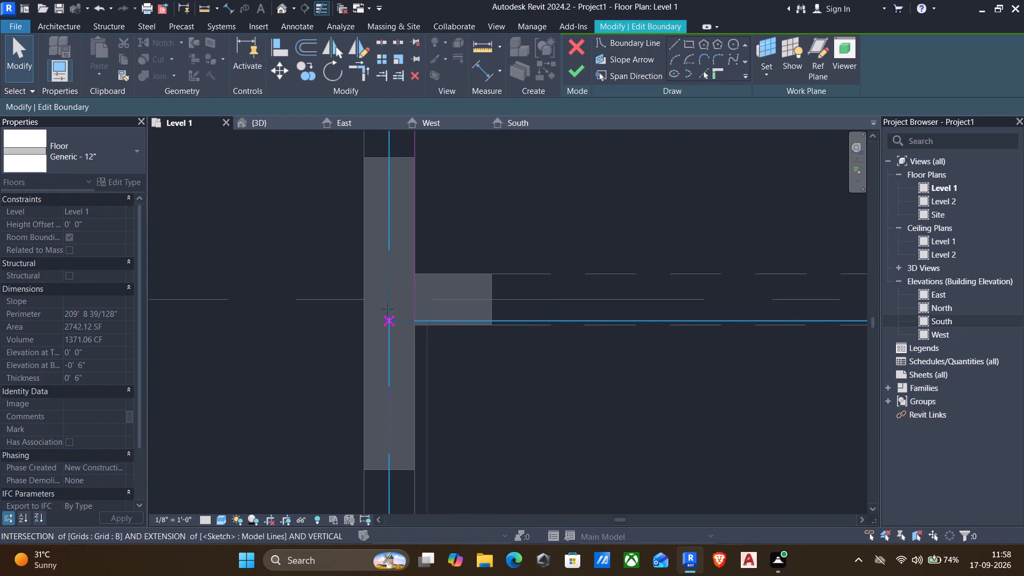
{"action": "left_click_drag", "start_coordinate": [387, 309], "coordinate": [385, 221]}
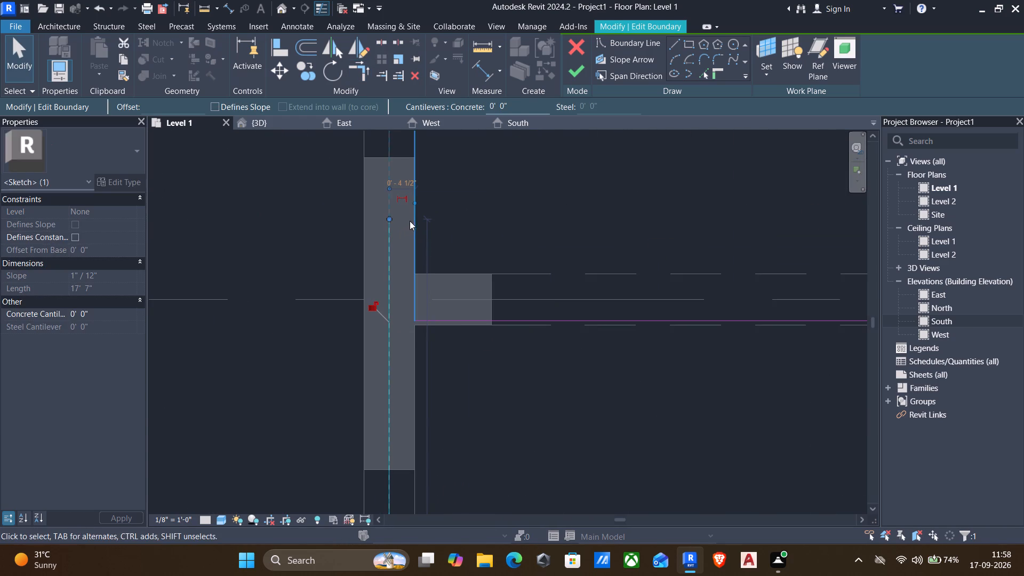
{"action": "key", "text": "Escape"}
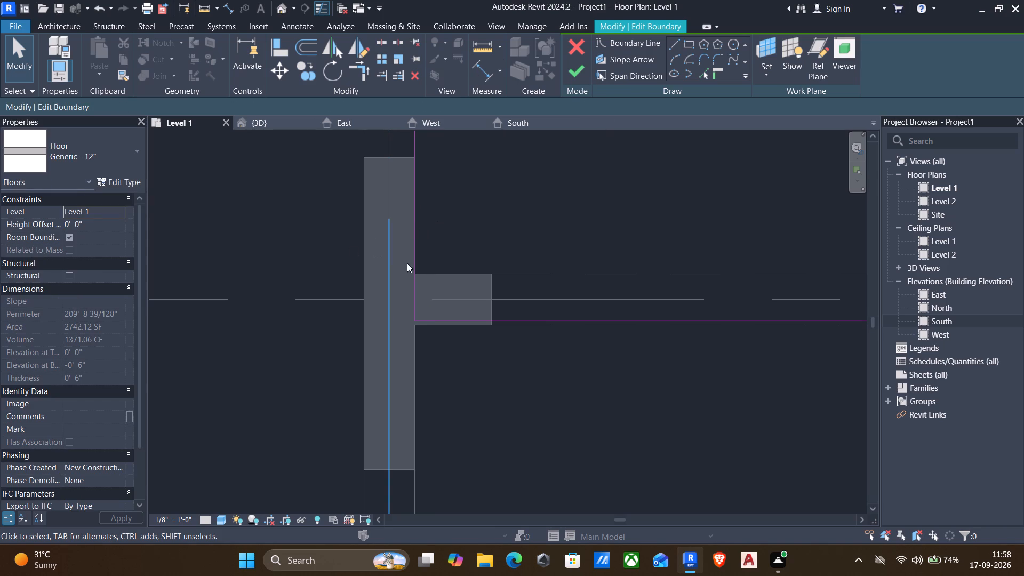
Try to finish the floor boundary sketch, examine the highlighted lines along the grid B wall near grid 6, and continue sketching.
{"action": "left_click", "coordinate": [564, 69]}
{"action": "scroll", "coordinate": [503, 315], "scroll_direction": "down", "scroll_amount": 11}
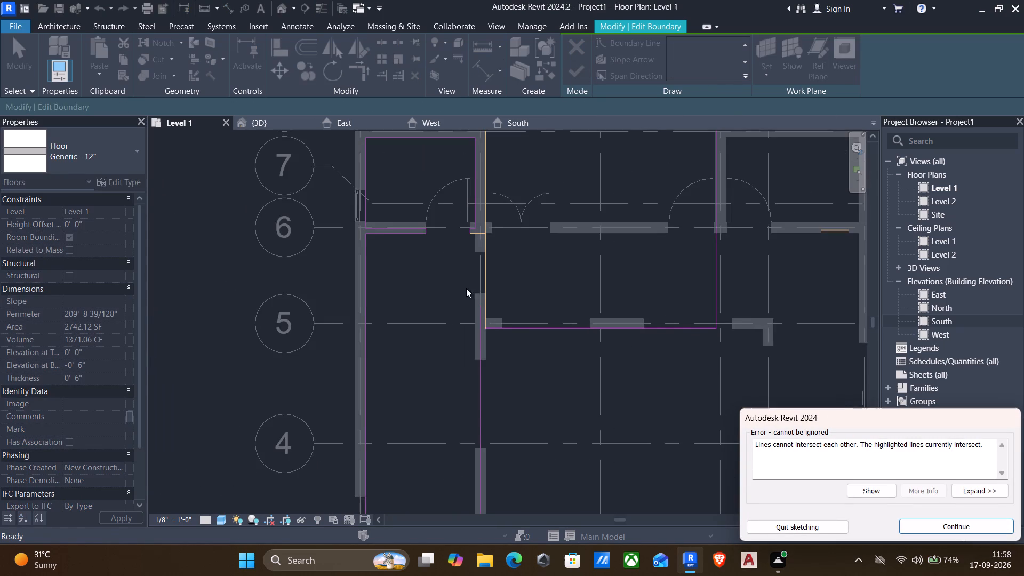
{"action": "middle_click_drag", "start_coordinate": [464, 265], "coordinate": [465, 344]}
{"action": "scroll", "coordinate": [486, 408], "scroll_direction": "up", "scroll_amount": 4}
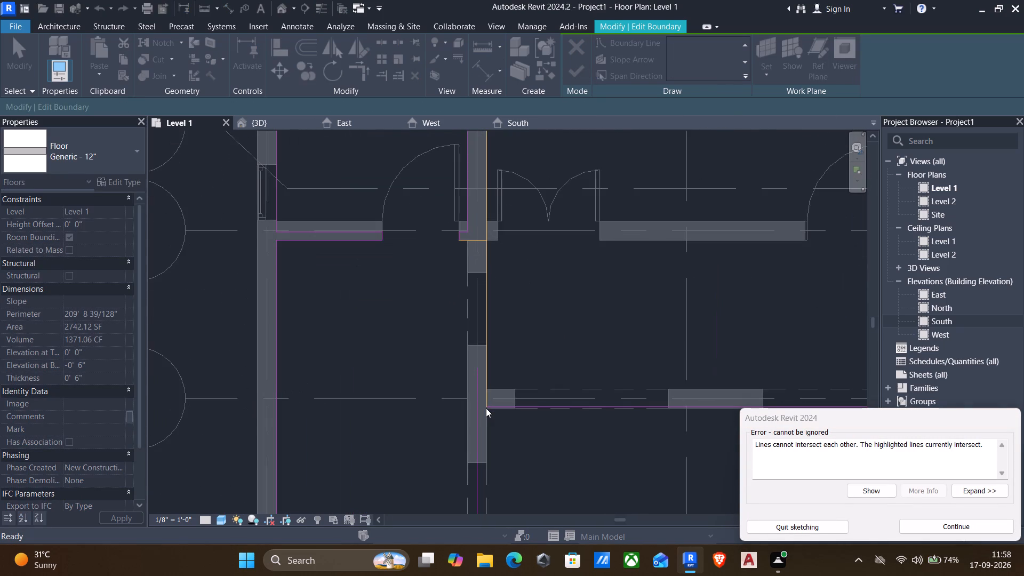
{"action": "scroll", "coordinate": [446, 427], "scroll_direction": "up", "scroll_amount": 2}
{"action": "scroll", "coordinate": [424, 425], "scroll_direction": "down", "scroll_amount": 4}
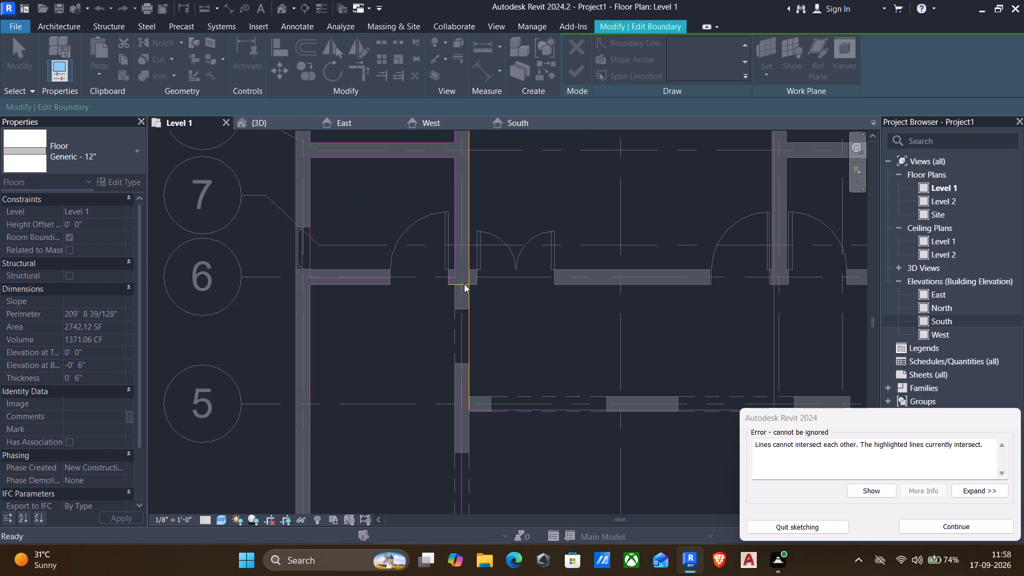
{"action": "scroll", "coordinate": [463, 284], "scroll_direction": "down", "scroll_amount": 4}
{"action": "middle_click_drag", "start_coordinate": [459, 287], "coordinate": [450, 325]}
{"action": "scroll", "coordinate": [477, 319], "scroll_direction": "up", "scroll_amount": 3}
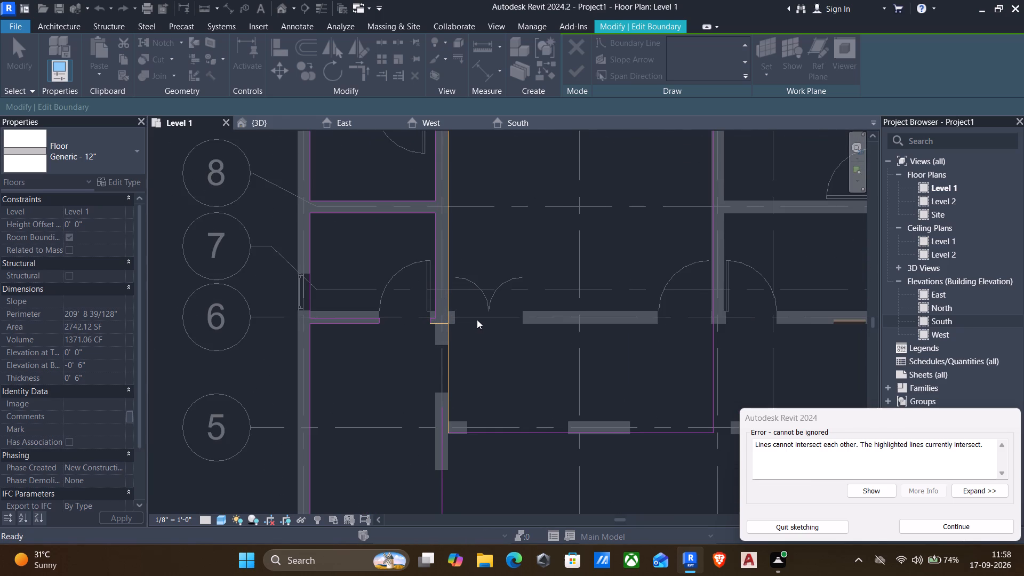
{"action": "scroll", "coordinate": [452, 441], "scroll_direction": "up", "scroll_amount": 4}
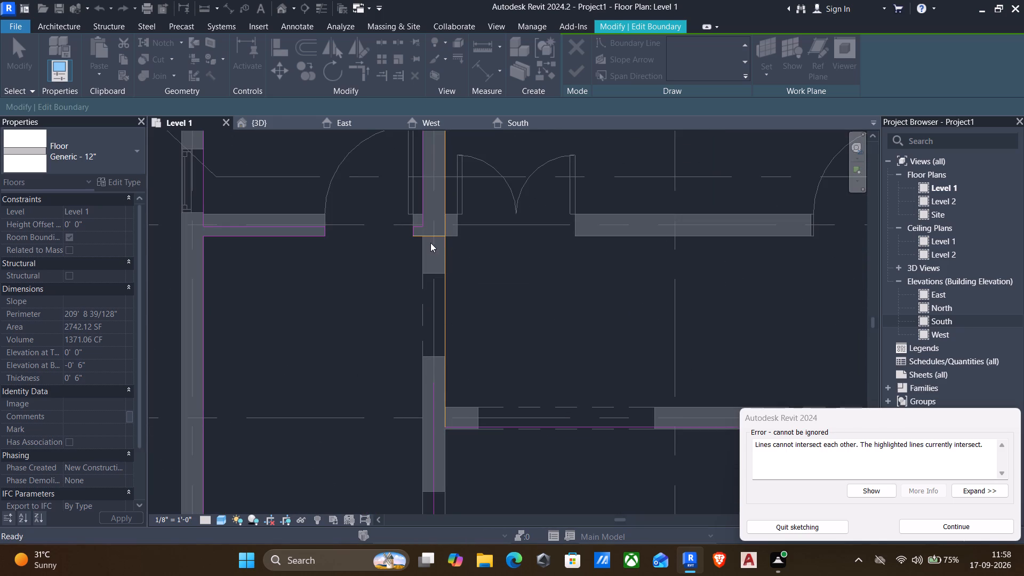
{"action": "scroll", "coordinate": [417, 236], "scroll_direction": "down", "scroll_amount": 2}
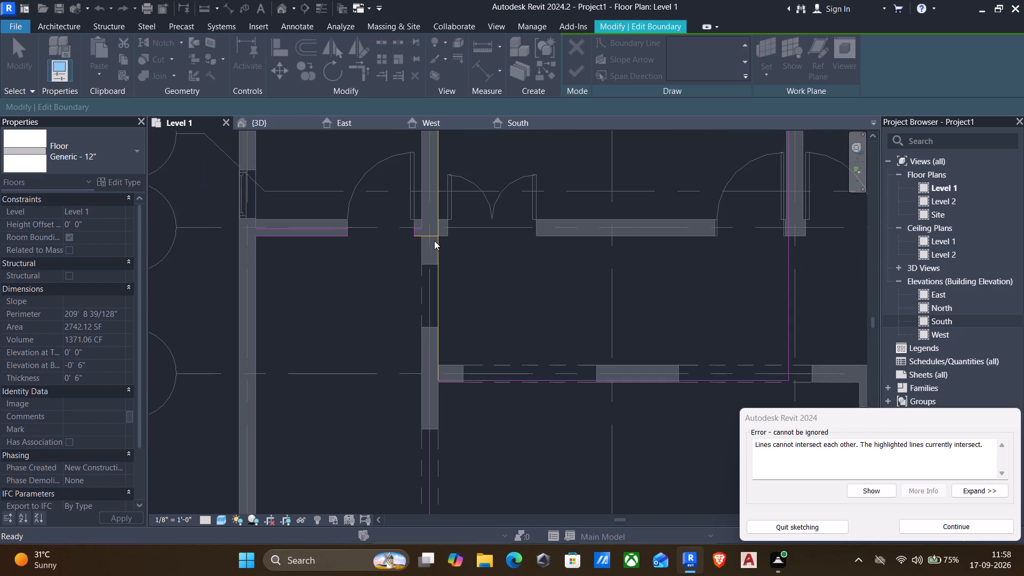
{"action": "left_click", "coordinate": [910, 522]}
Cancel the floor boundary edit, discarding all sketch changes to the slab, and deselect the floor.
{"action": "scroll", "coordinate": [580, 471], "scroll_direction": "down", "scroll_amount": 4}
{"action": "scroll", "coordinate": [557, 129], "scroll_direction": "down", "scroll_amount": 2}
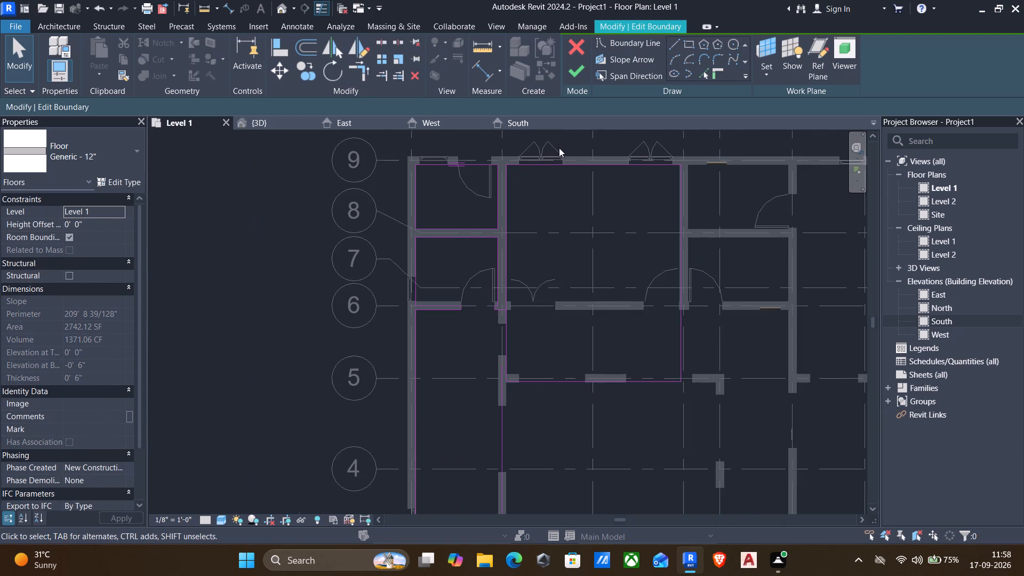
{"action": "scroll", "coordinate": [559, 149], "scroll_direction": "down", "scroll_amount": 2}
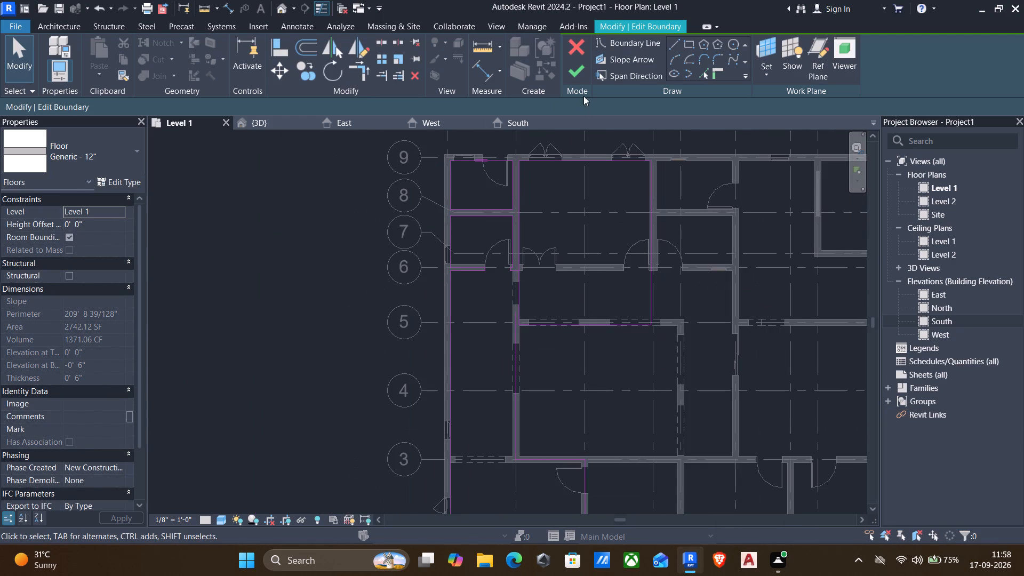
{"action": "left_click", "coordinate": [574, 49]}
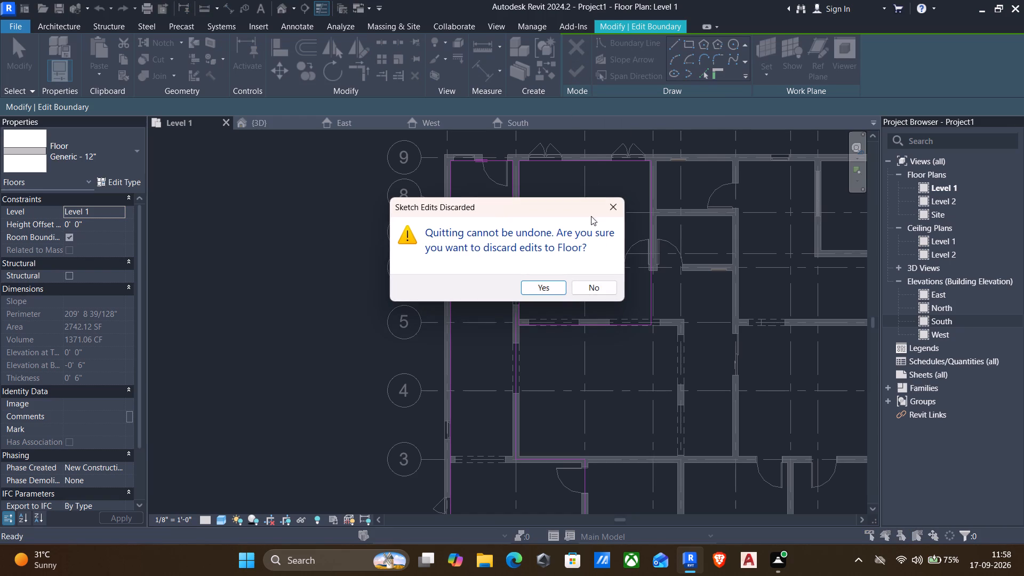
{"action": "left_click", "coordinate": [518, 286]}
{"action": "left_click", "coordinate": [547, 292]}
{"action": "scroll", "coordinate": [557, 290], "scroll_direction": "down", "scroll_amount": 4}
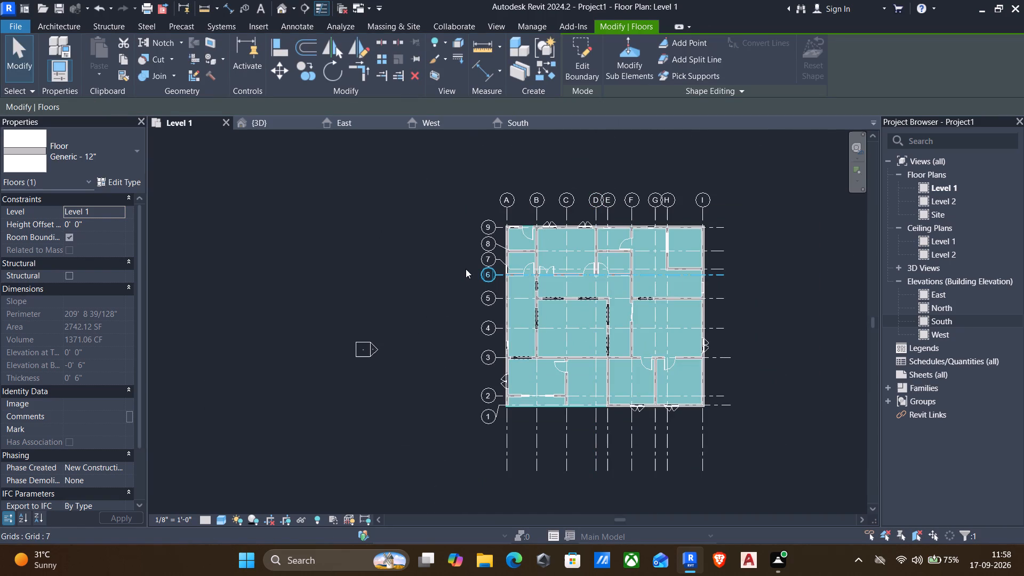
{"action": "key", "text": "Escape"}
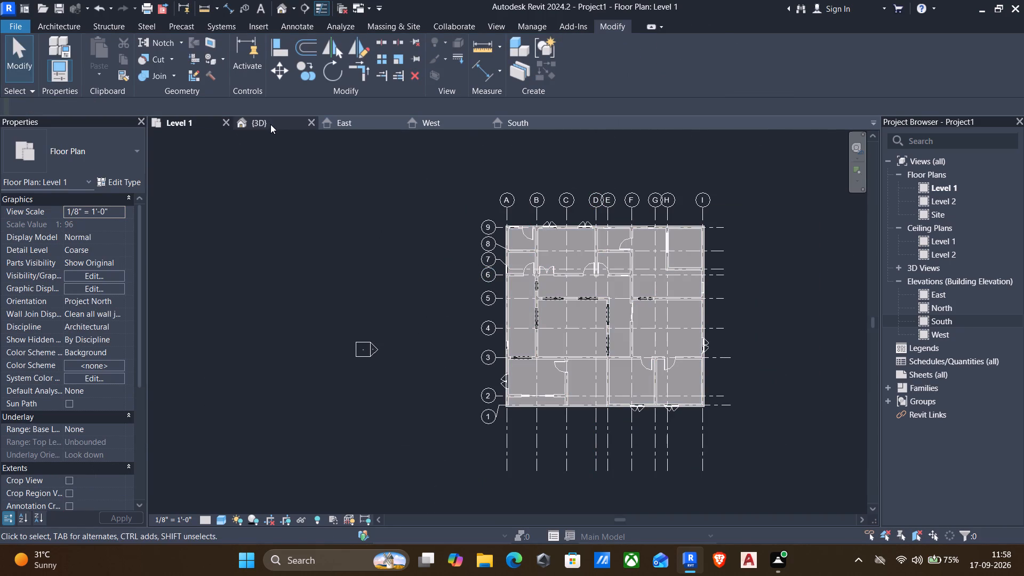
Review the house in the 3D view and return to the Level 1 floor plan.
{"action": "left_click", "coordinate": [270, 124]}
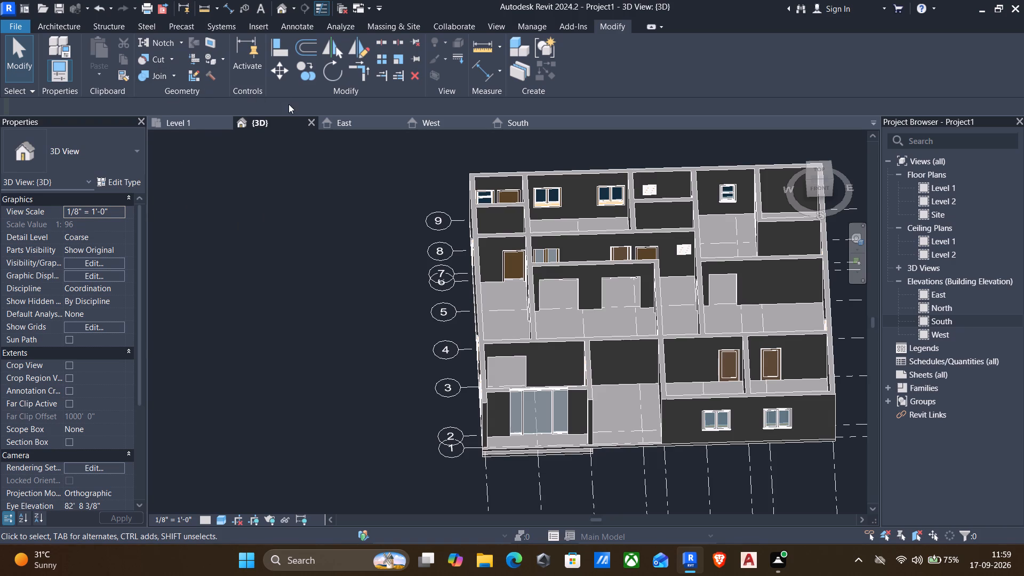
{"action": "left_click", "coordinate": [198, 123]}
Start placing a component and open the English-Imperial US library folder for loading a family.
{"action": "left_click", "coordinate": [37, 21]}
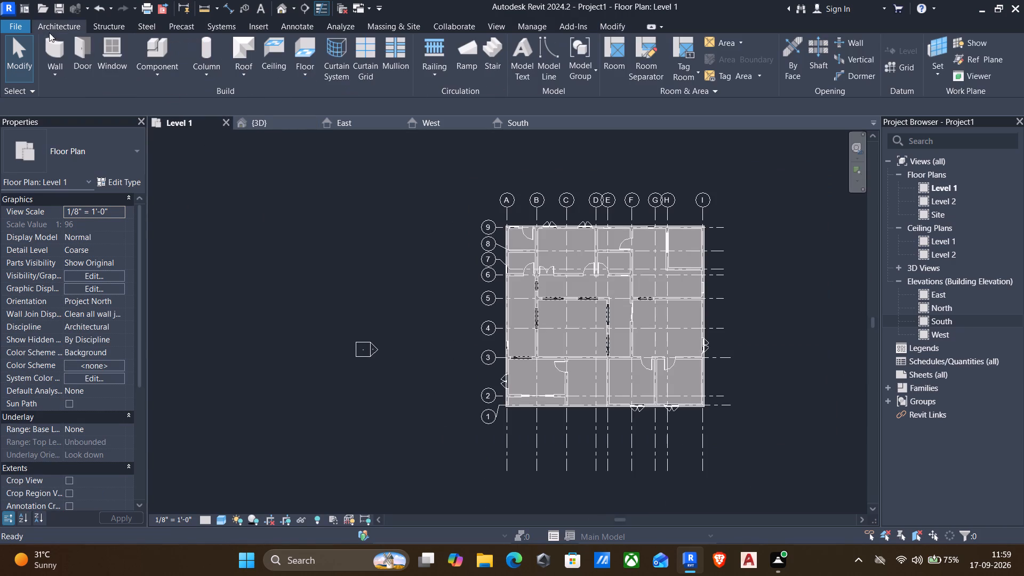
{"action": "left_click", "coordinate": [170, 82]}
{"action": "left_click", "coordinate": [166, 97]}
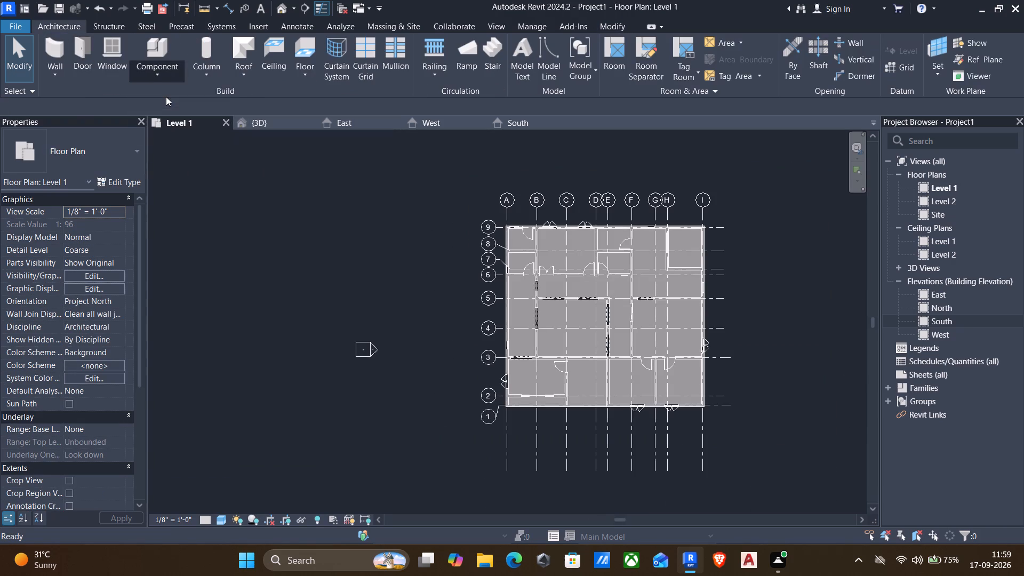
{"action": "left_click", "coordinate": [584, 51]}
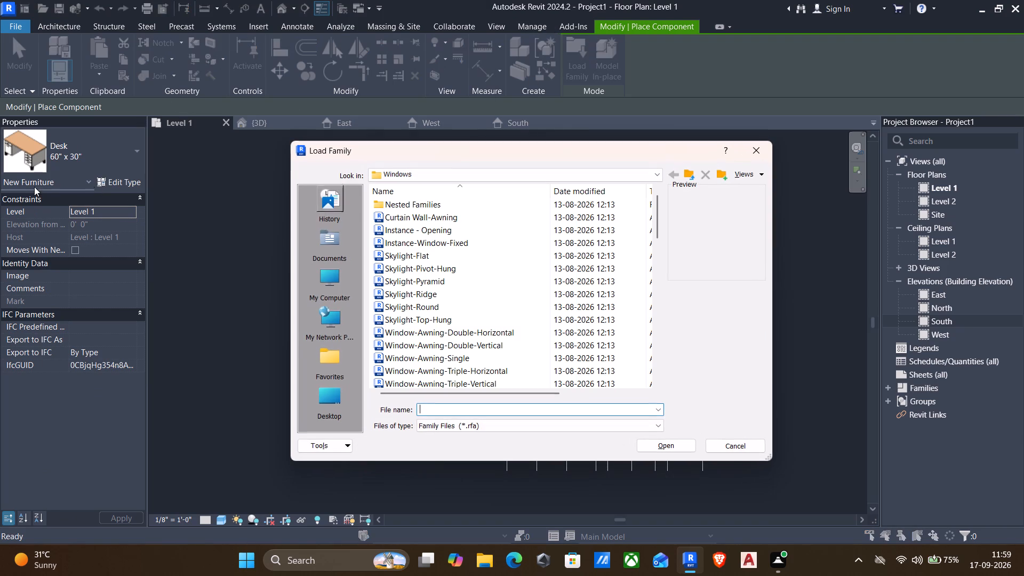
{"action": "double_click", "coordinate": [693, 179]}
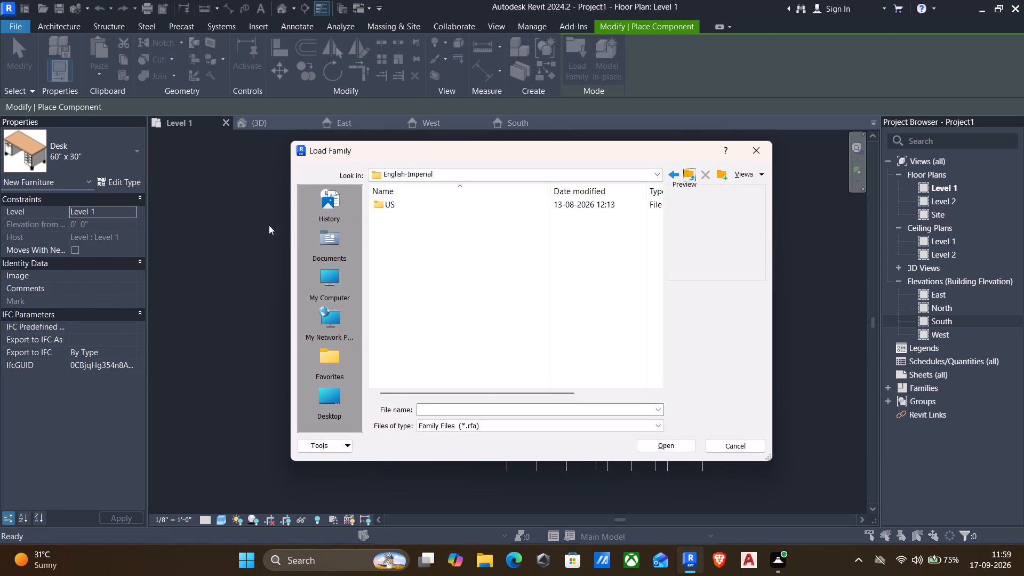
{"action": "double_click", "coordinate": [376, 209]}
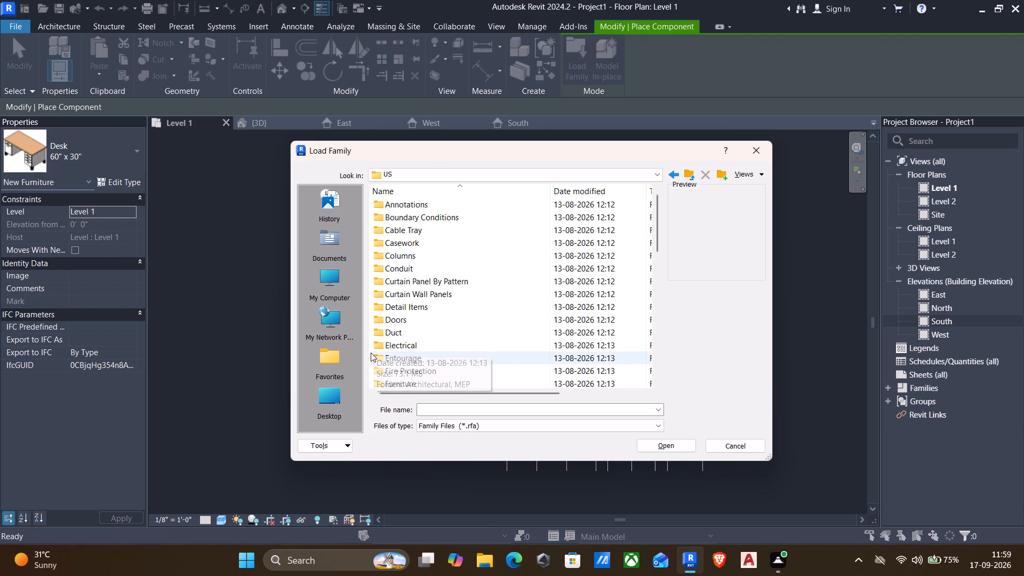
Browse the Entourage, Casework and Conduit folders of the US library for a family to load.
{"action": "double_click", "coordinate": [382, 359]}
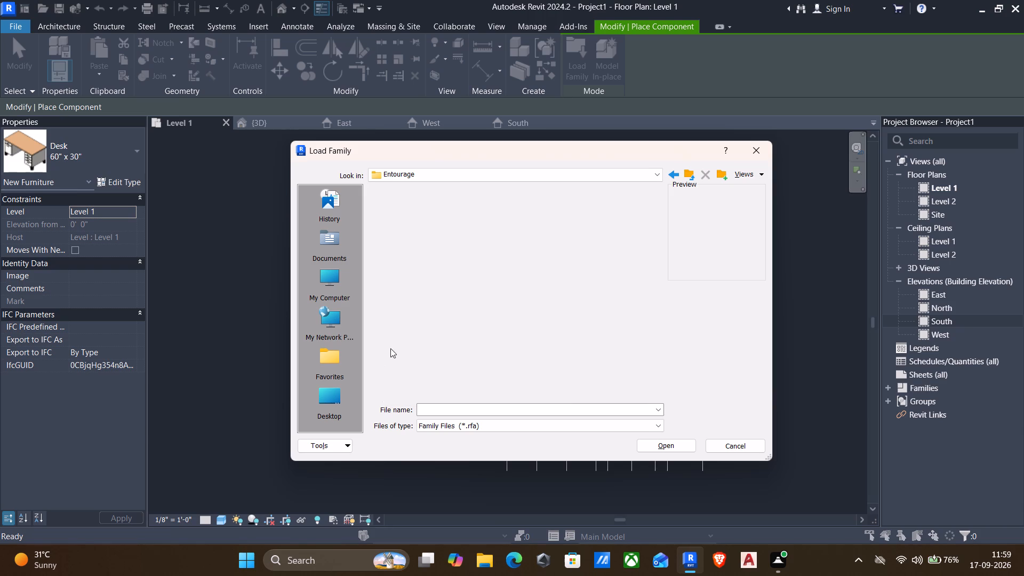
{"action": "left_click", "coordinate": [390, 210]}
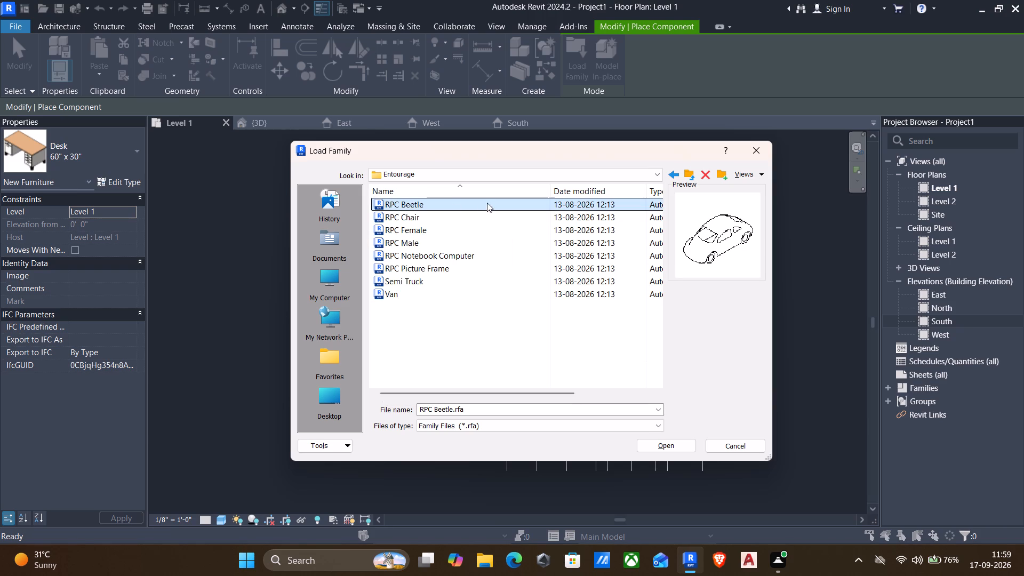
{"action": "left_click", "coordinate": [670, 179]}
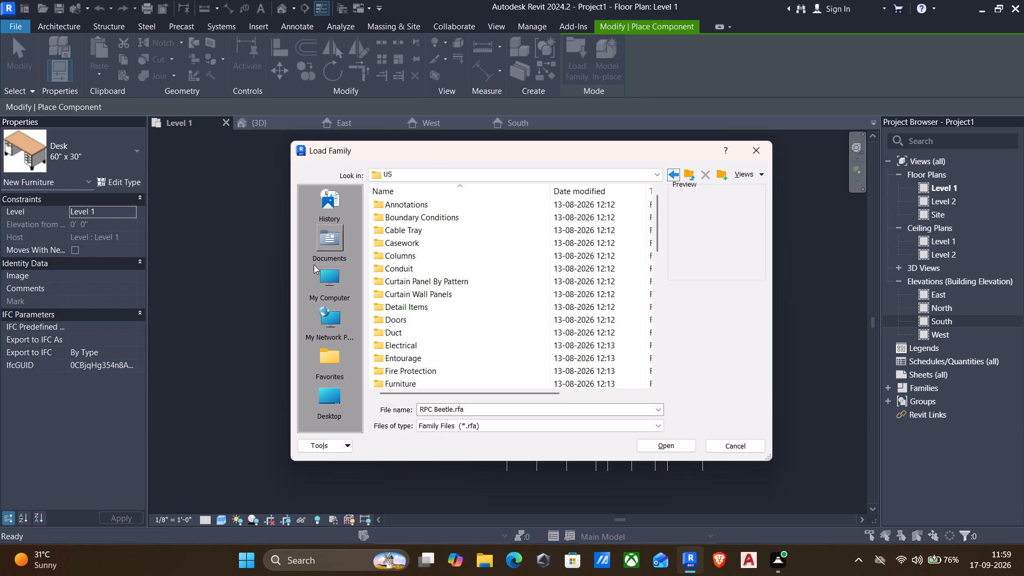
{"action": "double_click", "coordinate": [382, 245]}
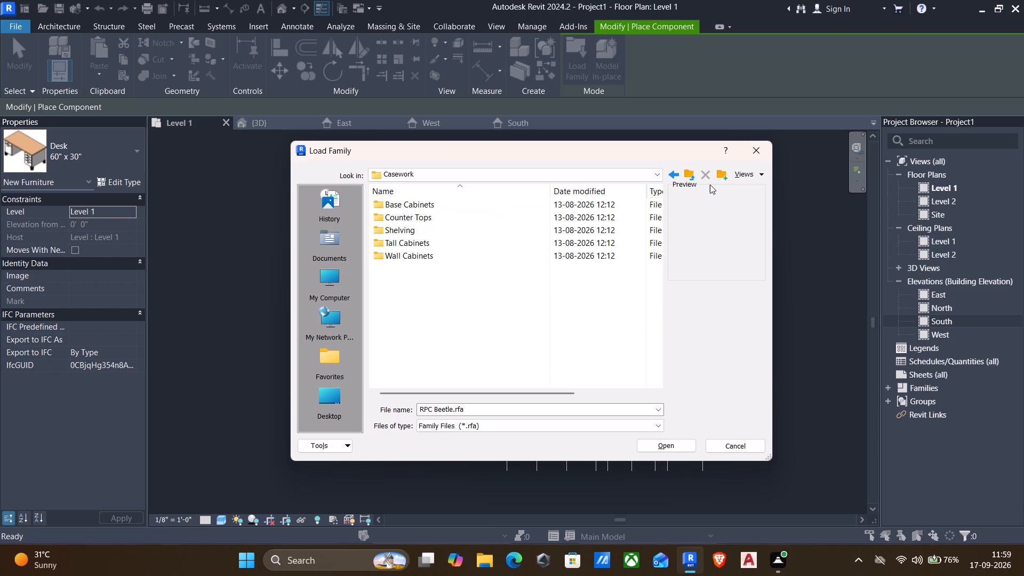
{"action": "left_click", "coordinate": [678, 174]}
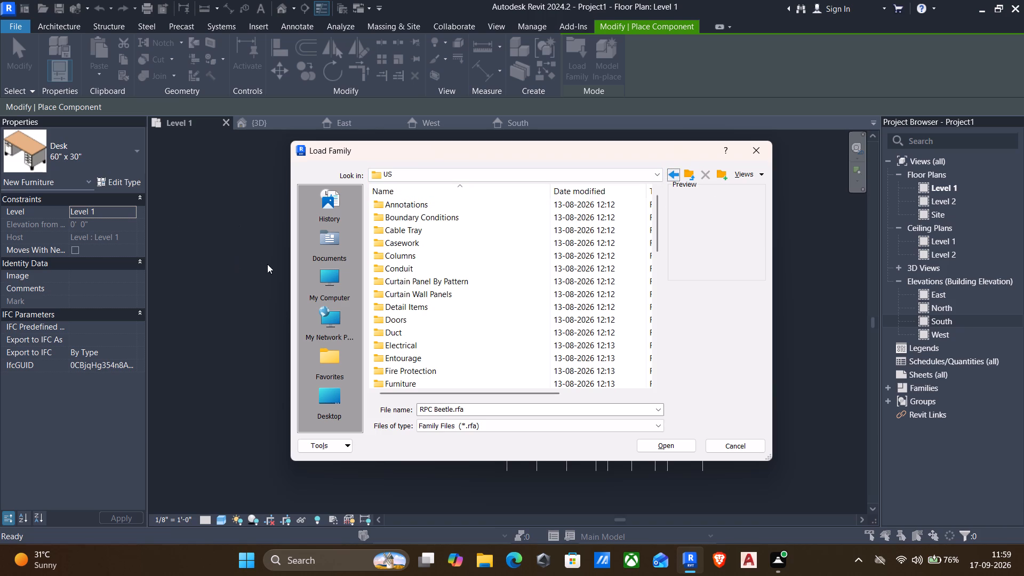
{"action": "double_click", "coordinate": [381, 268]}
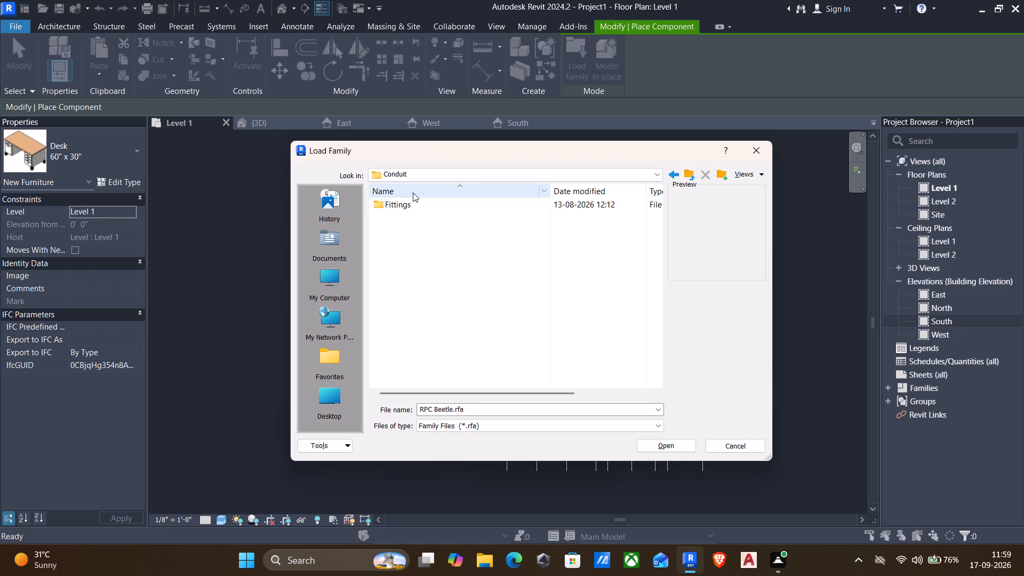
{"action": "left_click", "coordinate": [678, 181]}
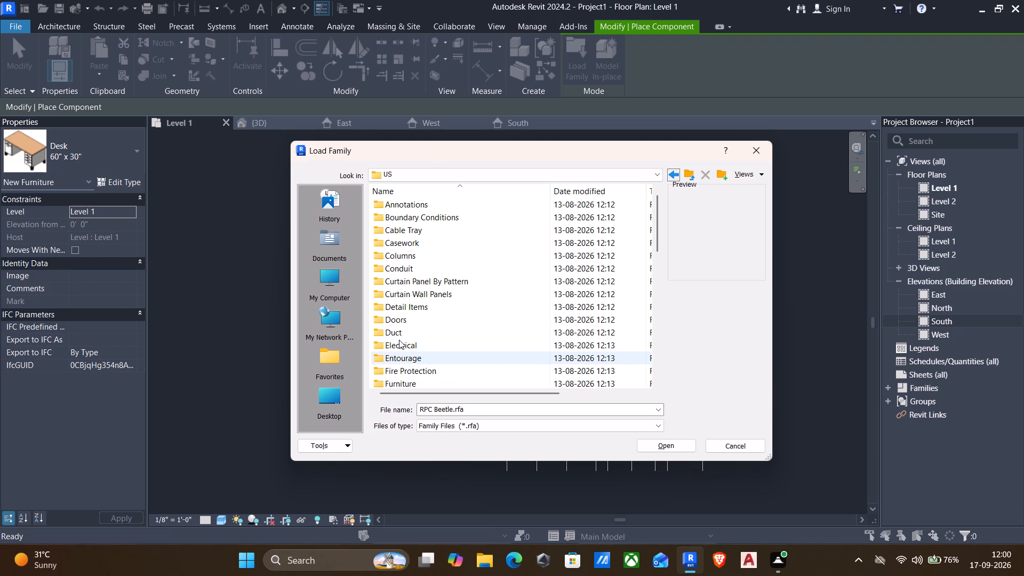
Load the Bed-Box family from the Beds folder of the Furniture library.
{"action": "scroll", "coordinate": [411, 349], "scroll_direction": "down", "scroll_amount": 3}
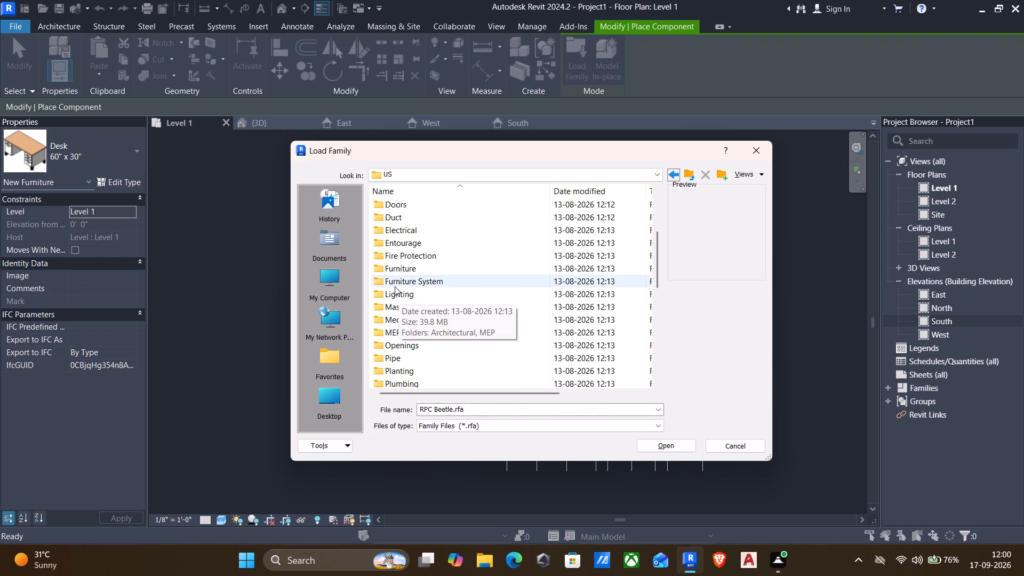
{"action": "double_click", "coordinate": [375, 271]}
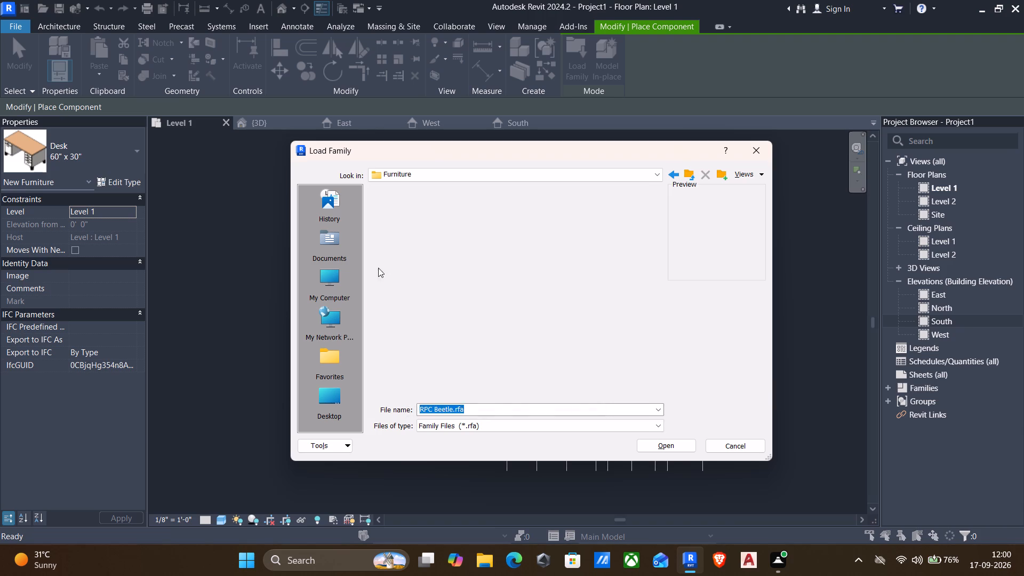
{"action": "double_click", "coordinate": [378, 208]}
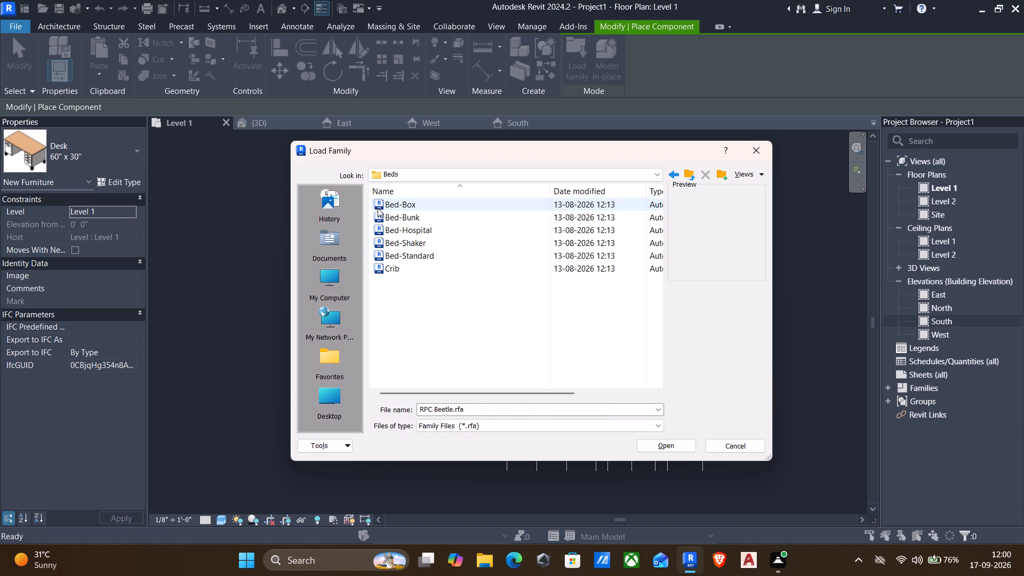
{"action": "left_click", "coordinate": [391, 205]}
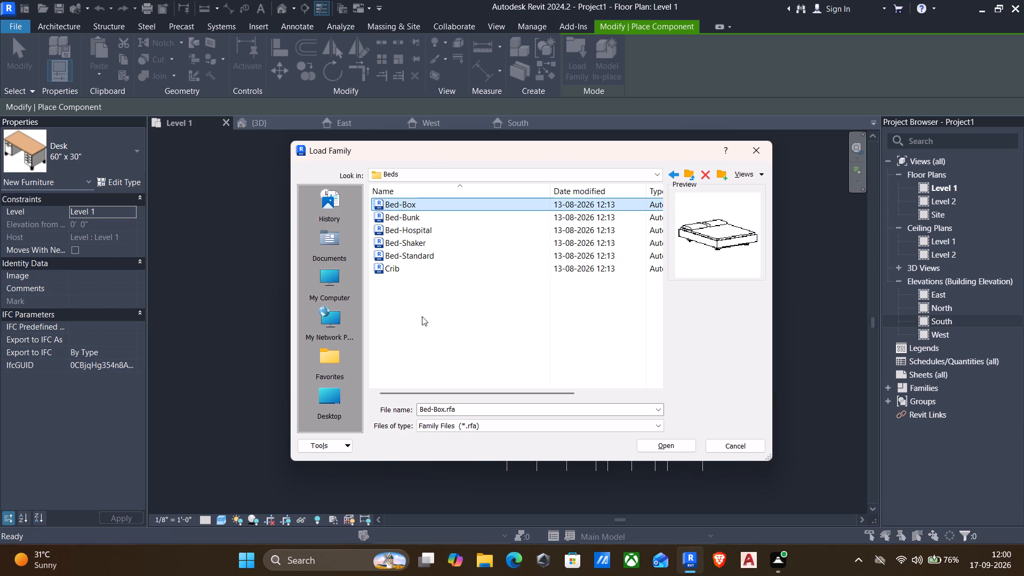
{"action": "left_click", "coordinate": [646, 447]}
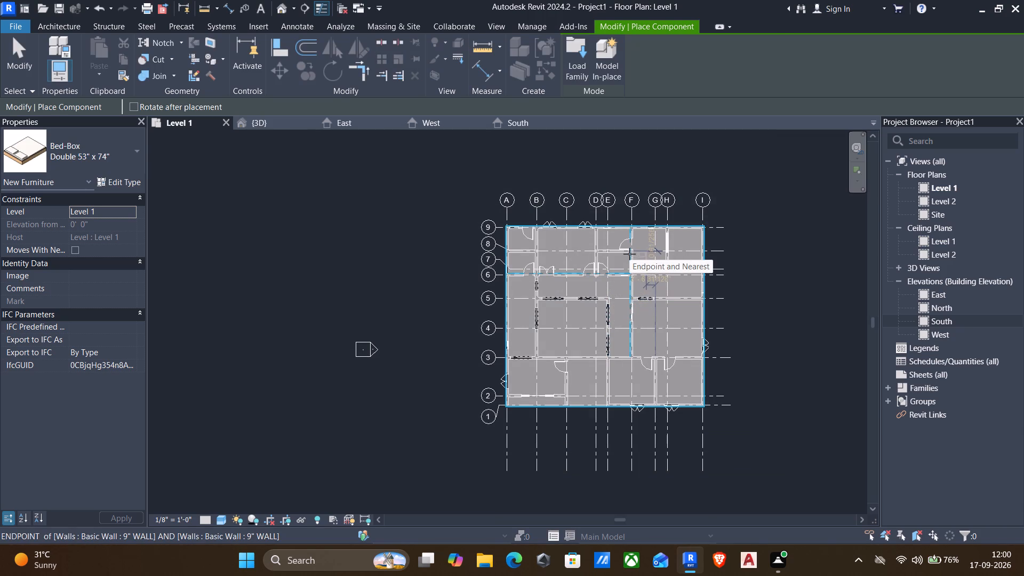
Place a Double 53" x 74" Bed-Box in the room between grids E and G below grid 3, rotated with its head at the grid E wall.
{"action": "scroll", "coordinate": [629, 254], "scroll_direction": "up", "scroll_amount": 2}
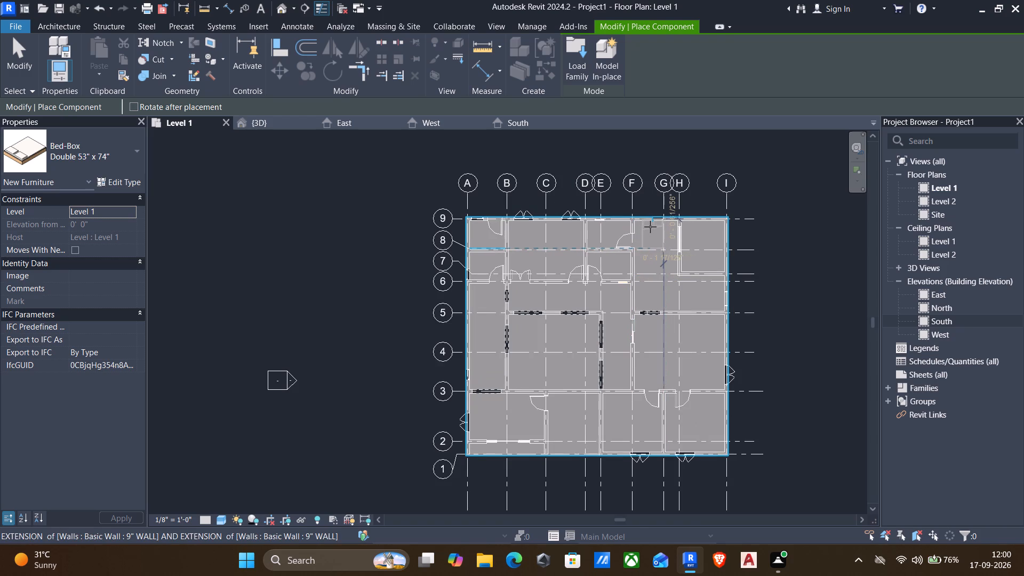
{"action": "scroll", "coordinate": [650, 230], "scroll_direction": "down", "scroll_amount": 2}
{"action": "middle_click_drag", "start_coordinate": [614, 411], "coordinate": [627, 385]}
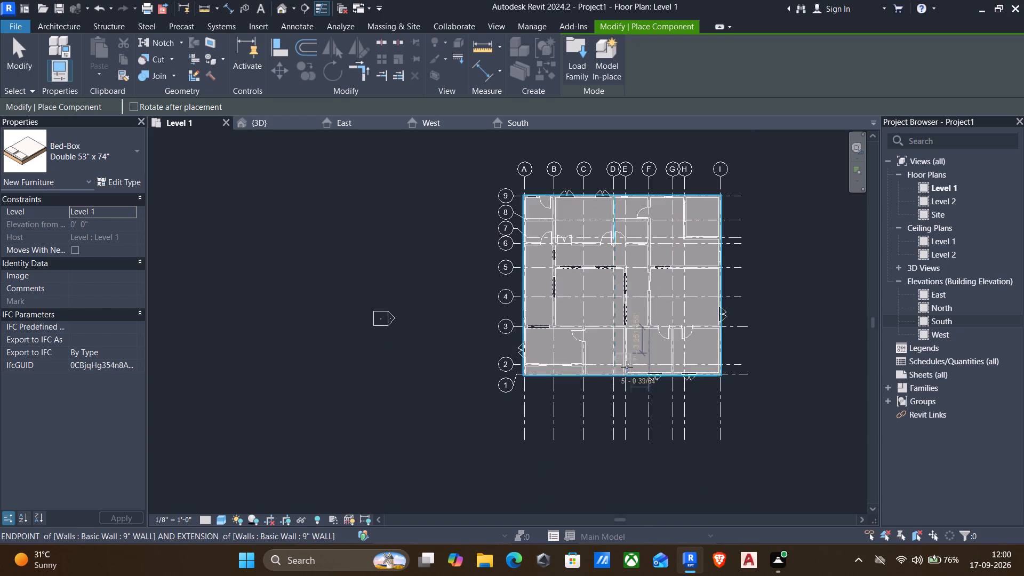
{"action": "scroll", "coordinate": [631, 364], "scroll_direction": "up", "scroll_amount": 3}
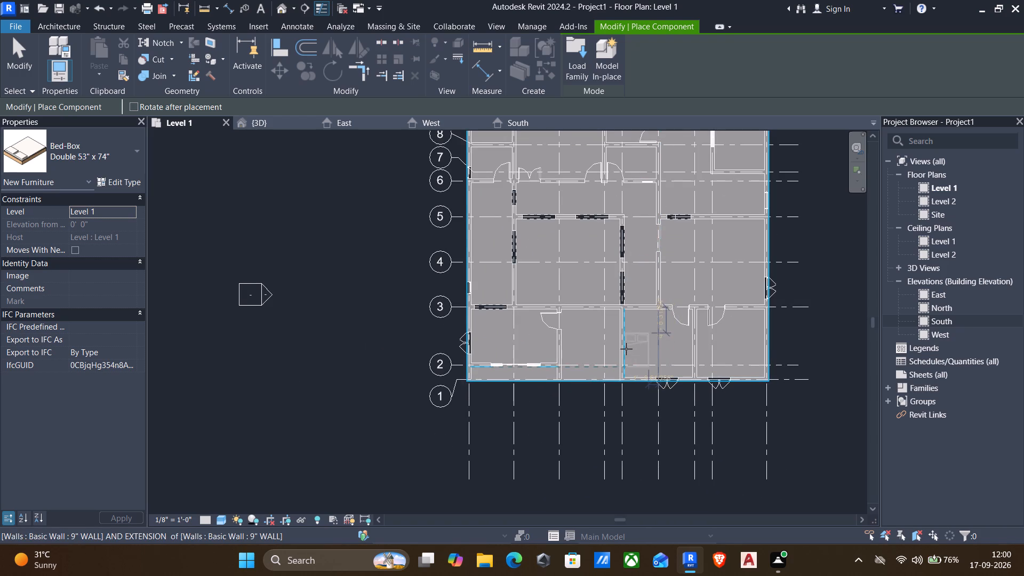
{"action": "key", "text": "space"}
{"action": "key", "text": "space"}
{"action": "scroll", "coordinate": [638, 349], "scroll_direction": "up", "scroll_amount": 3}
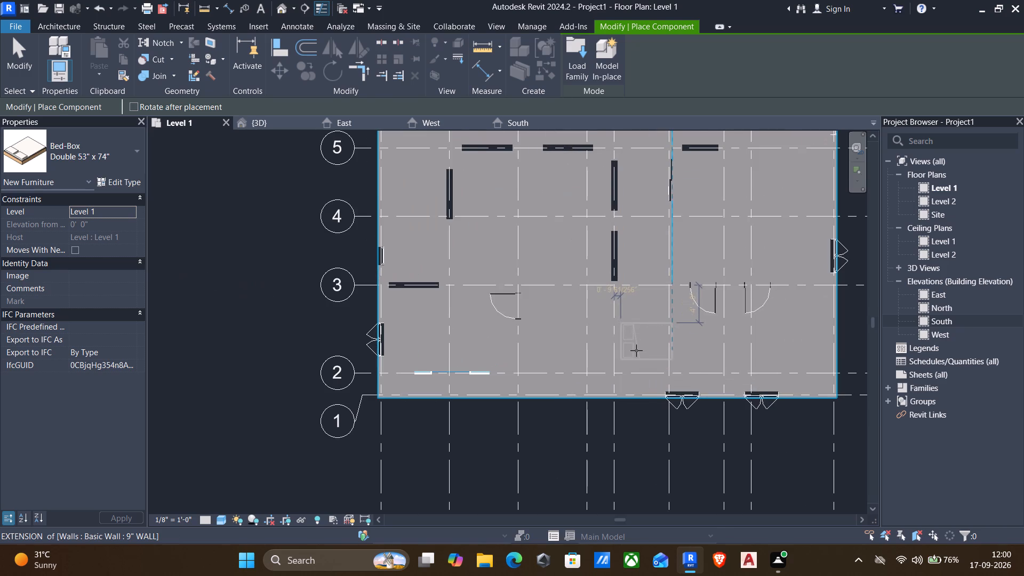
{"action": "left_click", "coordinate": [636, 341]}
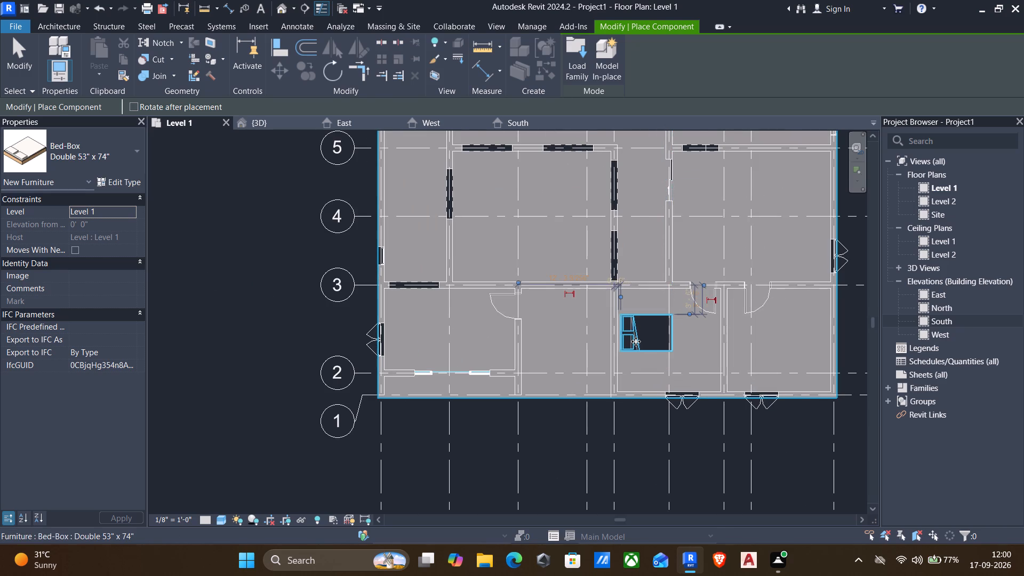
Place a second Double 53" x 74" Bed-Box in the adjacent room, rotated with its head at the grid I wall, and end placement.
{"action": "scroll", "coordinate": [642, 346], "scroll_direction": "down", "scroll_amount": 2}
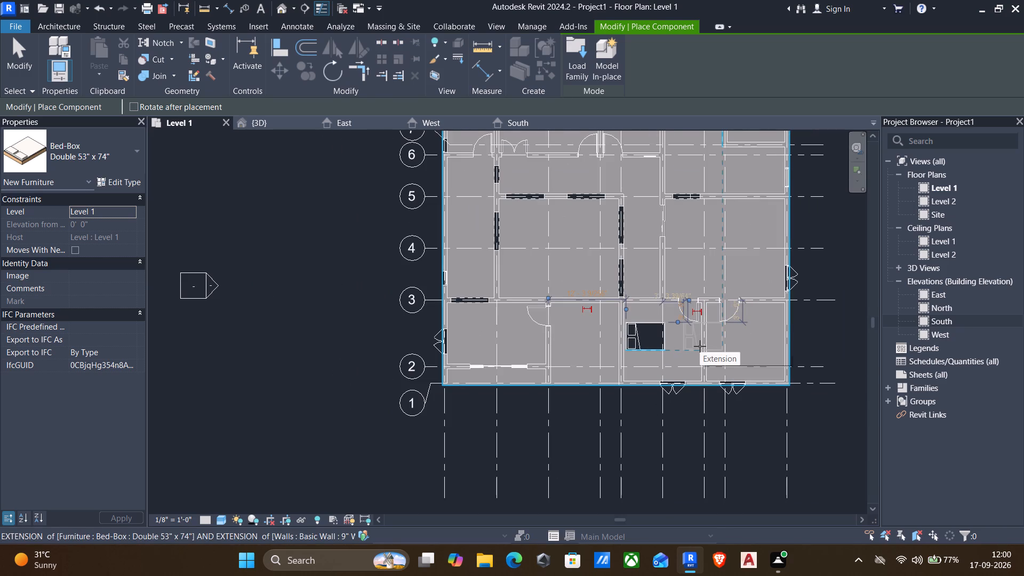
{"action": "key", "text": "space"}
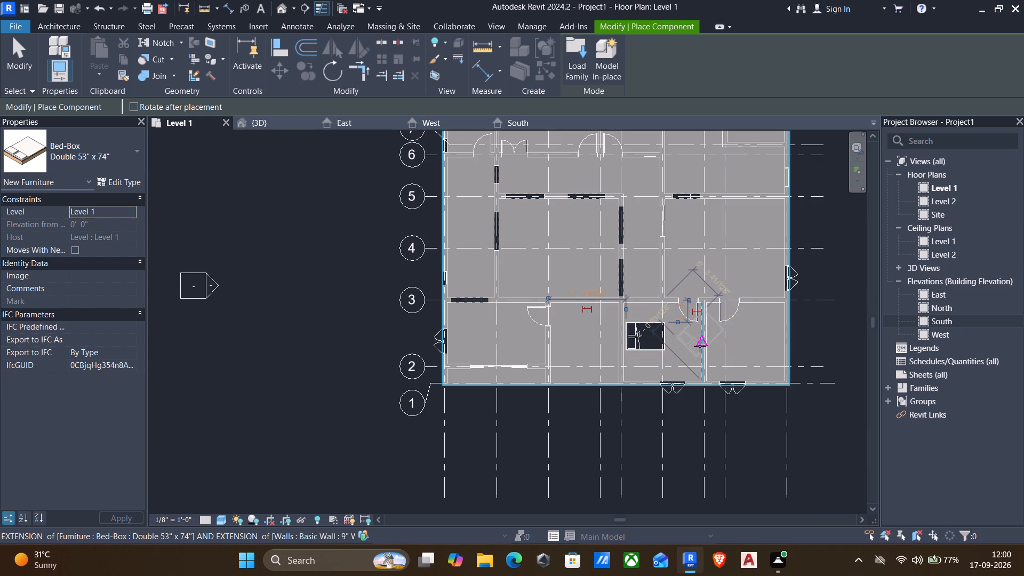
{"action": "key", "text": "space"}
{"action": "key", "text": "space"}
{"action": "key", "text": "space"}
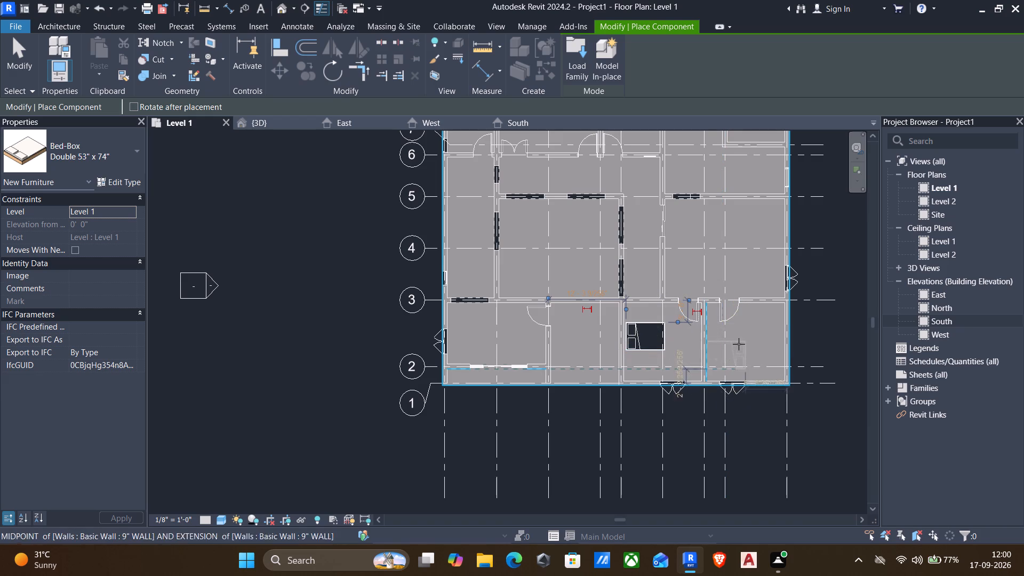
{"action": "left_click", "coordinate": [778, 340]}
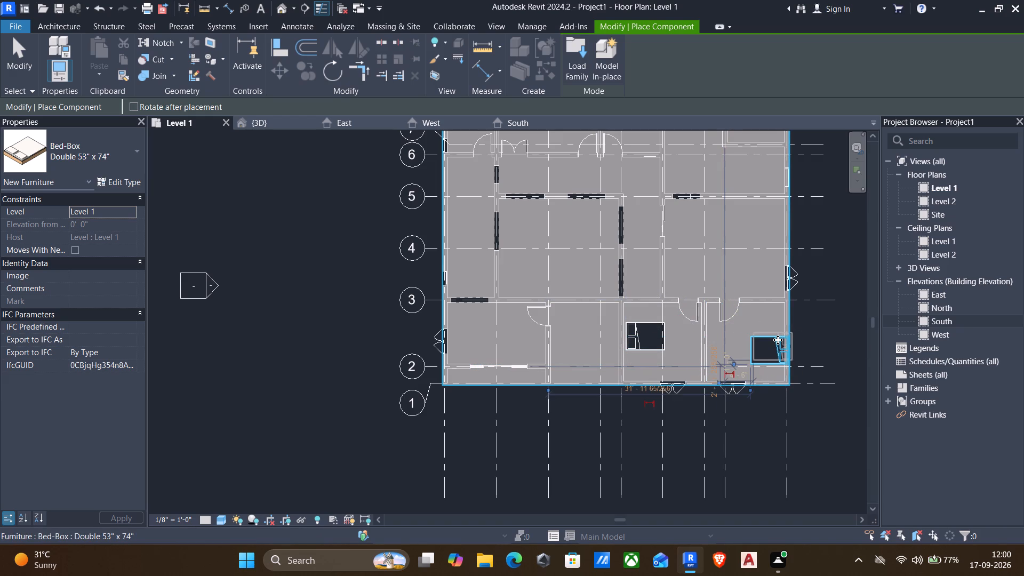
{"action": "key", "text": "Escape"}
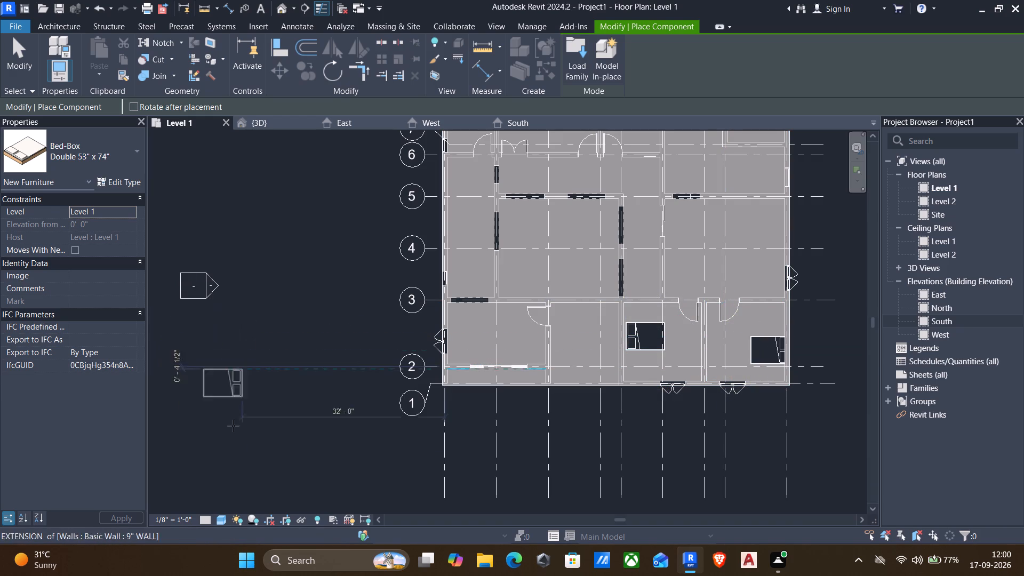
{"action": "key", "text": "Escape"}
Set the Level 1 plan to Coarse detail level and Wireframe visual style.
{"action": "left_click", "coordinate": [208, 522]}
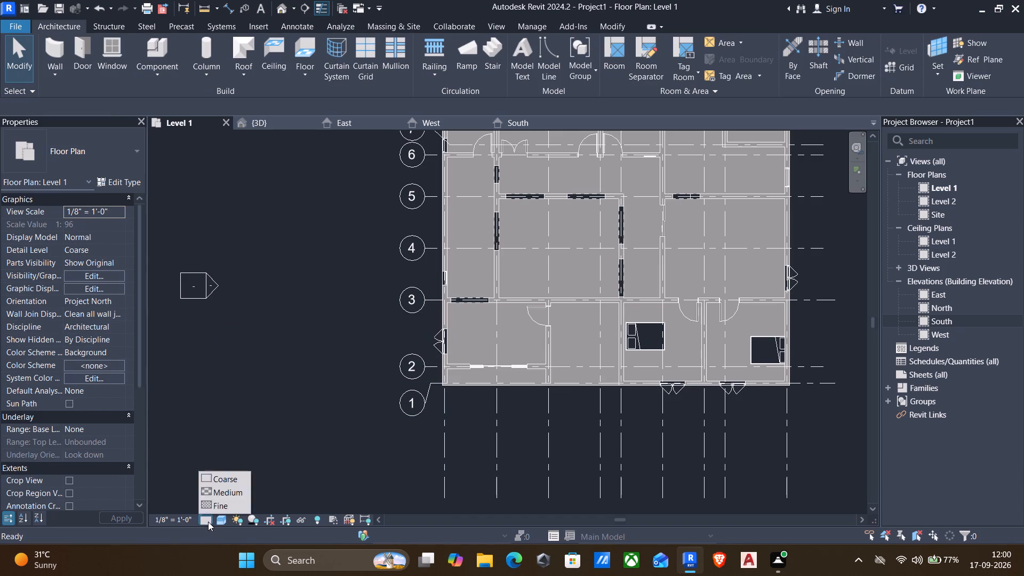
{"action": "left_click", "coordinate": [203, 478]}
{"action": "left_click", "coordinate": [219, 520]}
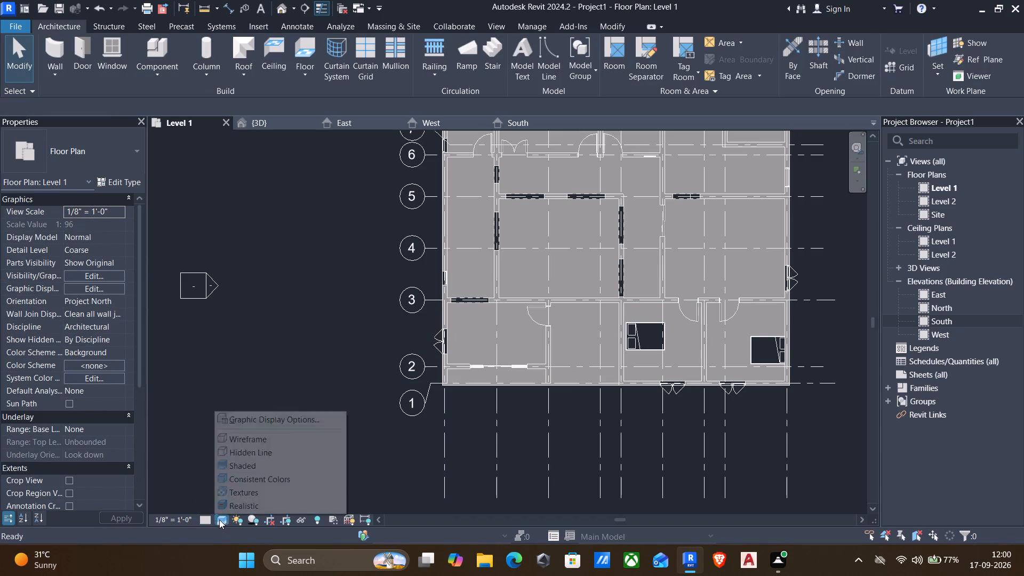
{"action": "left_click", "coordinate": [228, 443]}
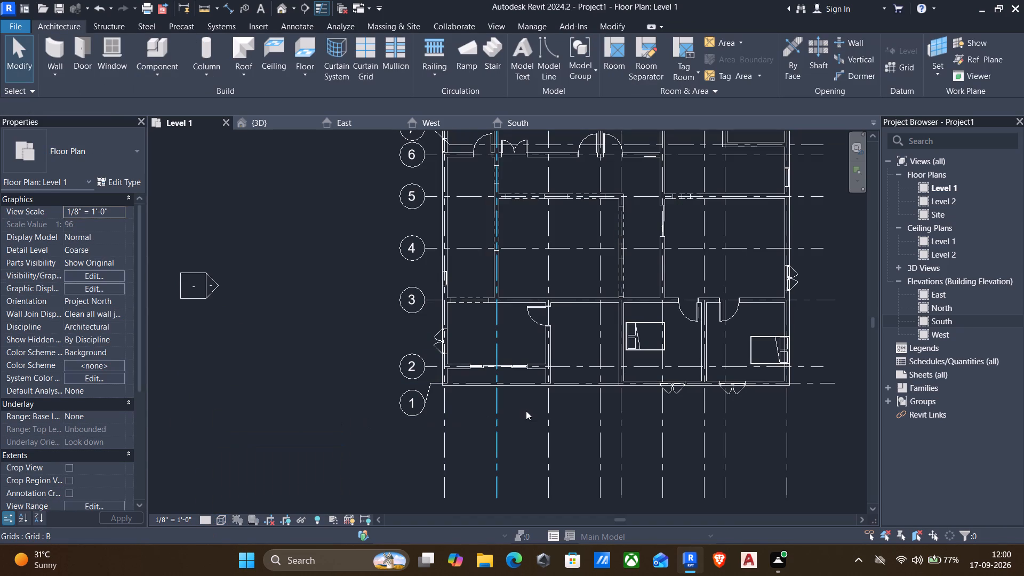
Nudge the bed by grid I out of the wall until its head meets the wall's inner face.
{"action": "scroll", "coordinate": [776, 362], "scroll_direction": "up", "scroll_amount": 3}
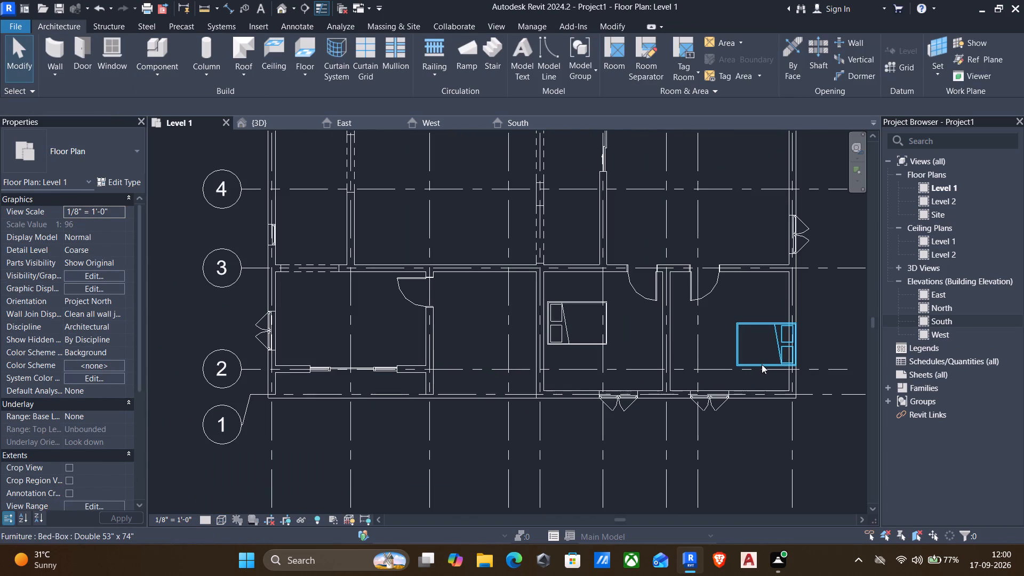
{"action": "left_click", "coordinate": [760, 366]}
{"action": "key", "text": "Escape"}
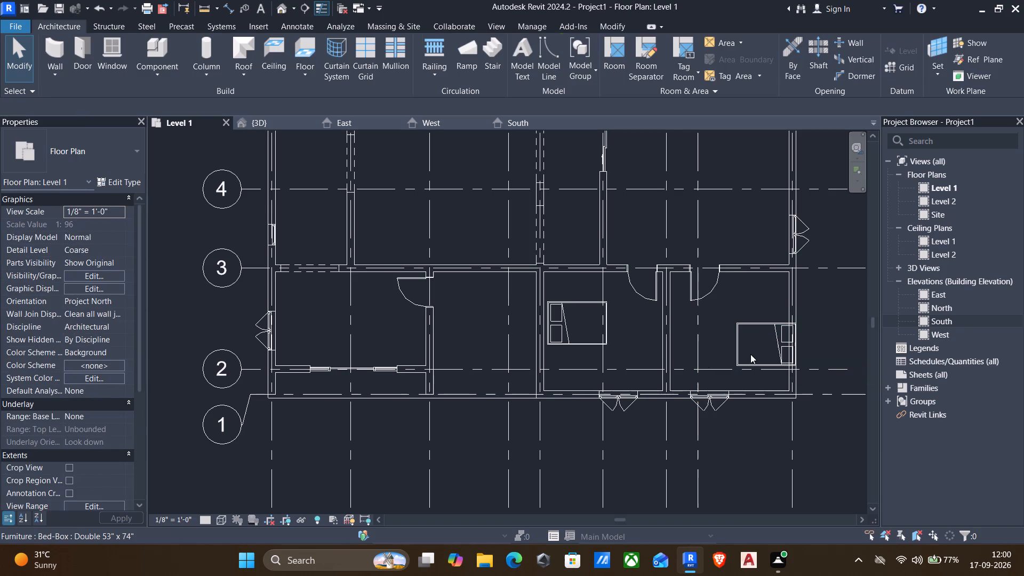
{"action": "left_click", "coordinate": [737, 357]}
{"action": "key", "text": "Left"}
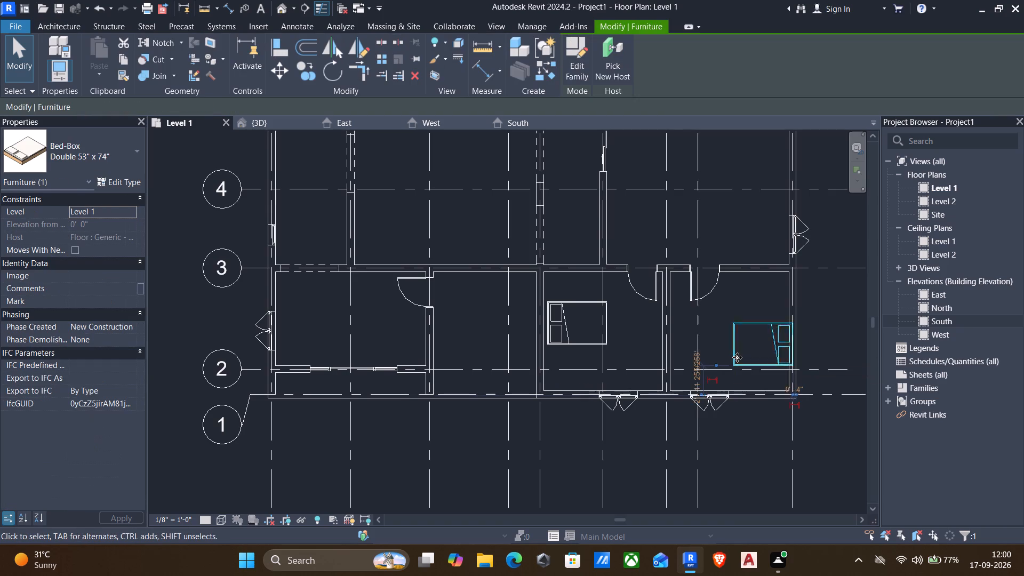
{"action": "key", "text": "Left"}
{"action": "key", "text": "Left"}
{"action": "key", "text": "Right"}
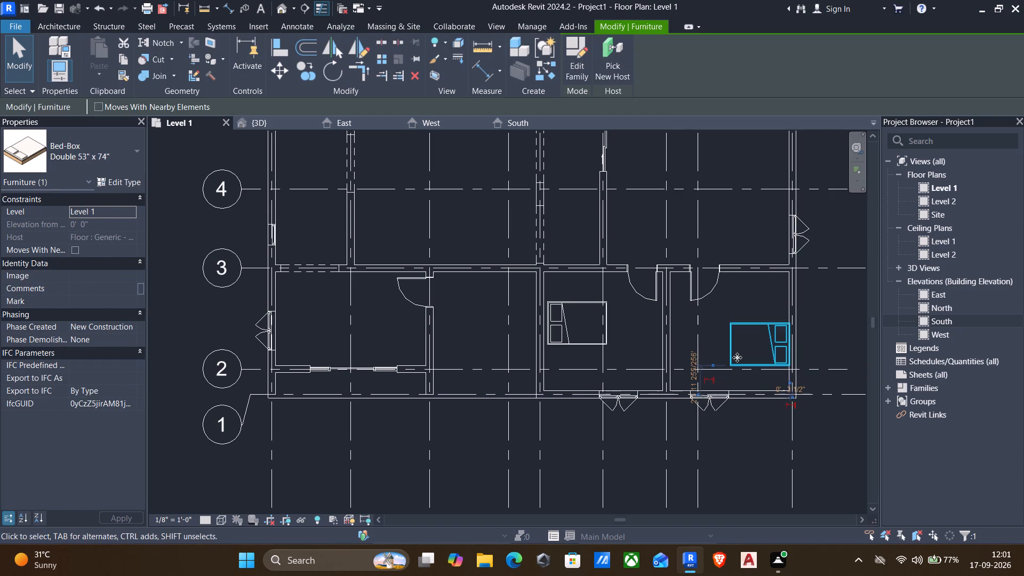
Nudge the bed in the room between grids E and G towards the grid E wall to close the gap.
{"action": "left_click", "coordinate": [602, 345]}
{"action": "key", "text": "Left"}
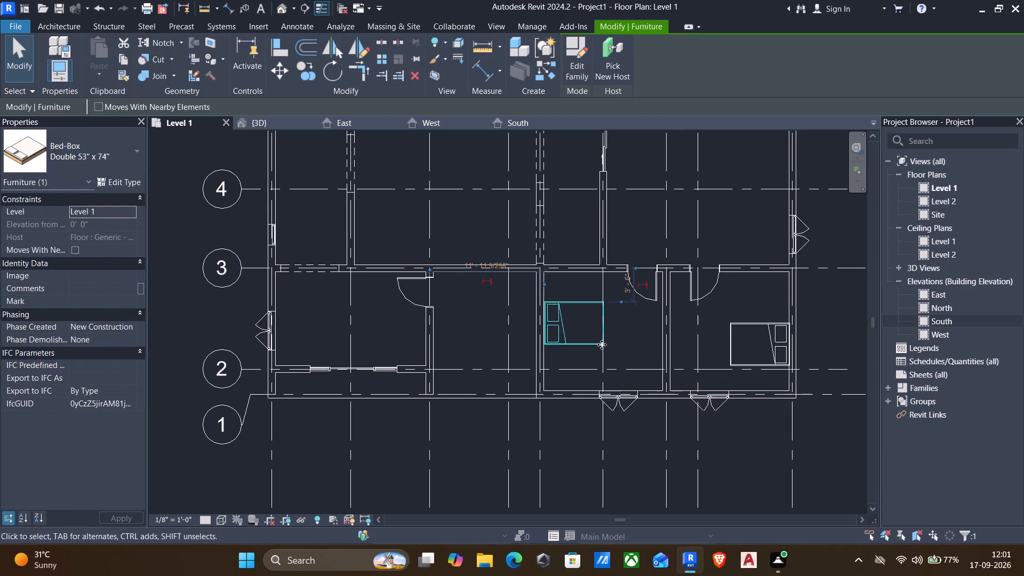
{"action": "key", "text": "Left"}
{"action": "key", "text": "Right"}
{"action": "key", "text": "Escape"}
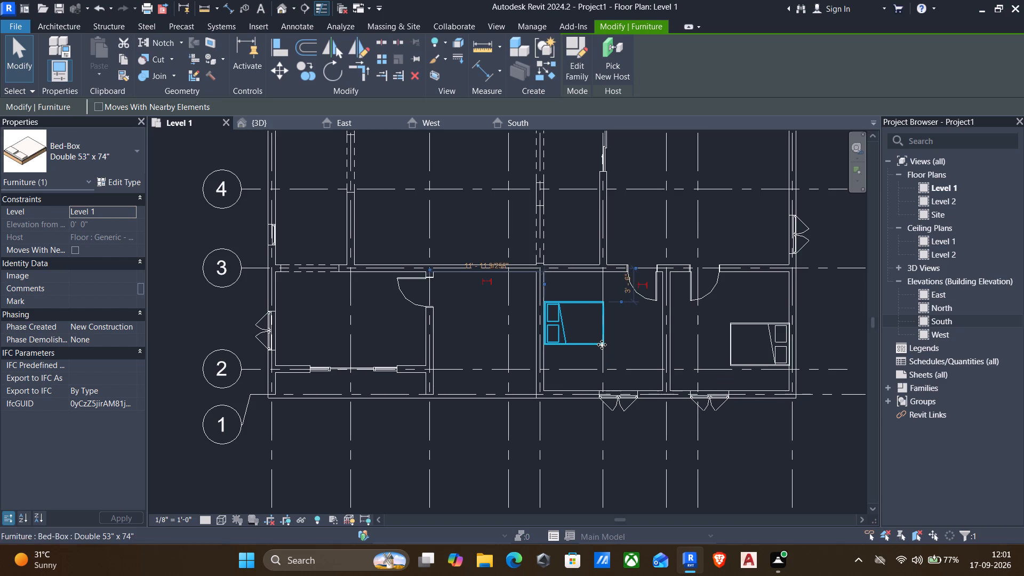
Nudge the bed by the grid I wall four increments along the wall towards grid 3.
{"action": "left_click", "coordinate": [748, 324]}
{"action": "key", "text": "Up"}
{"action": "key", "text": "Up"}
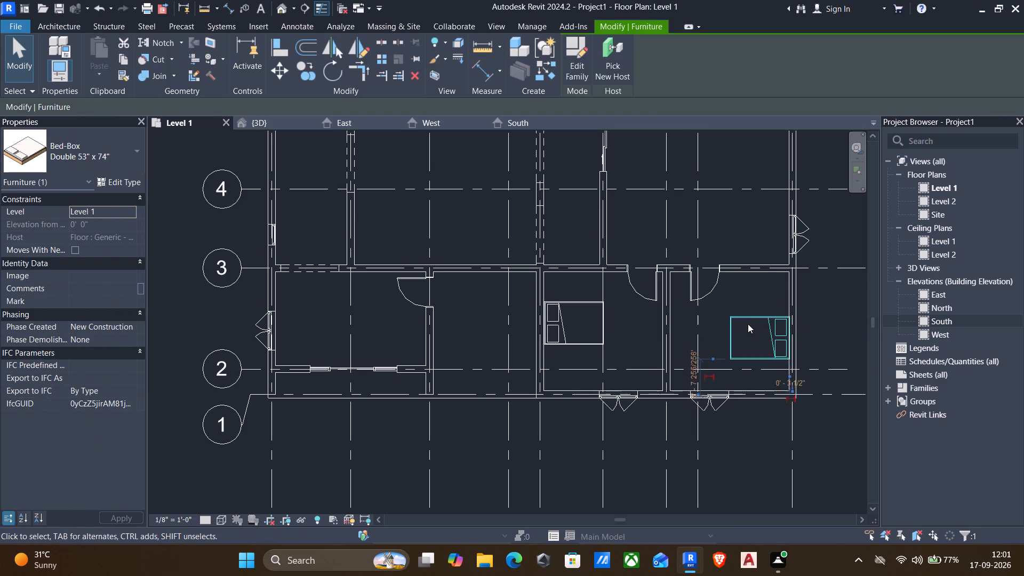
{"action": "key", "text": "Up"}
{"action": "key", "text": "Up"}
{"action": "key", "text": "Escape"}
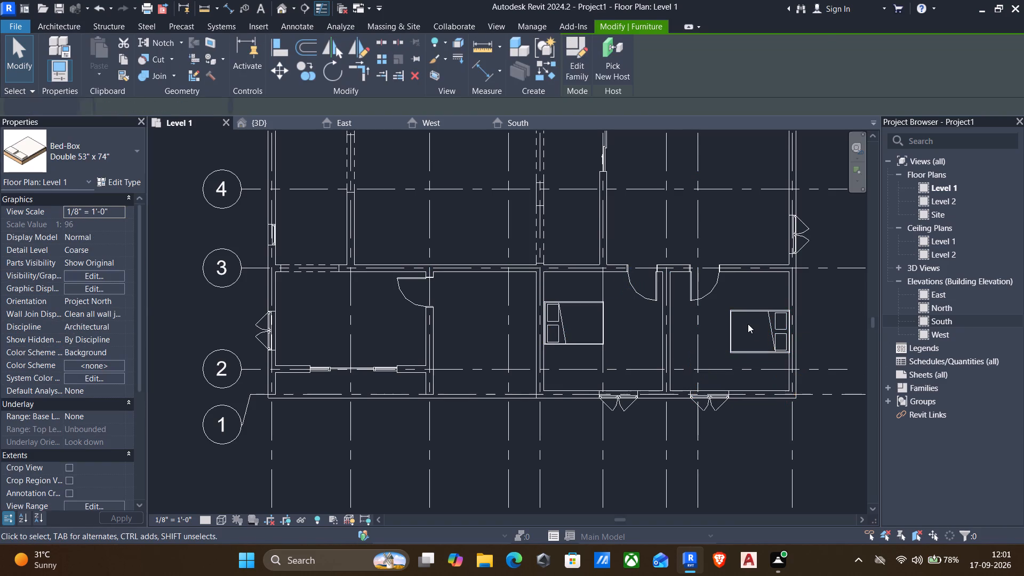
Load the Chair-Corbu family from the furniture library's Seating folder for component placement.
{"action": "scroll", "coordinate": [748, 324], "scroll_direction": "down", "scroll_amount": 2}
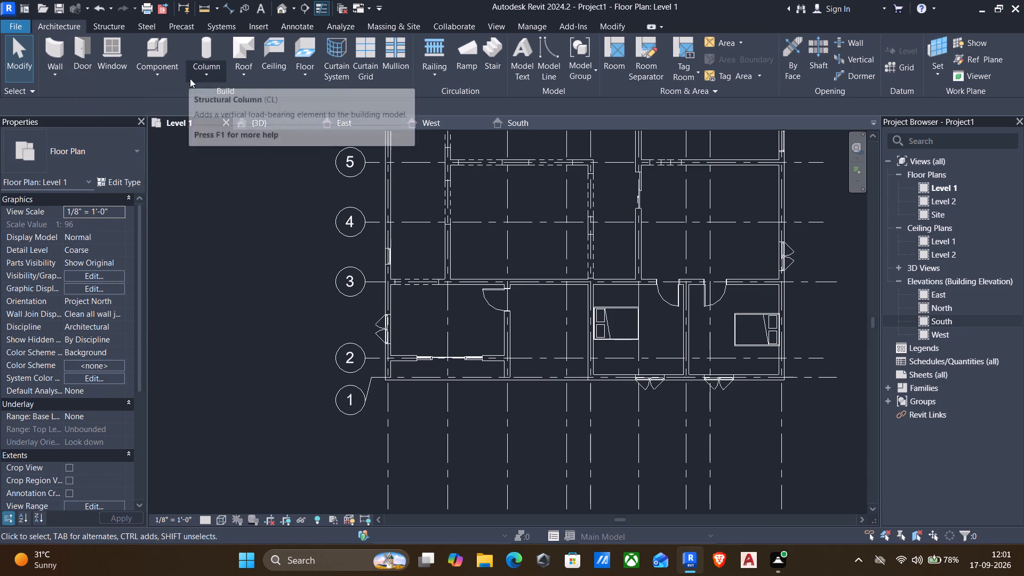
{"action": "left_click", "coordinate": [162, 76]}
{"action": "left_click", "coordinate": [156, 105]}
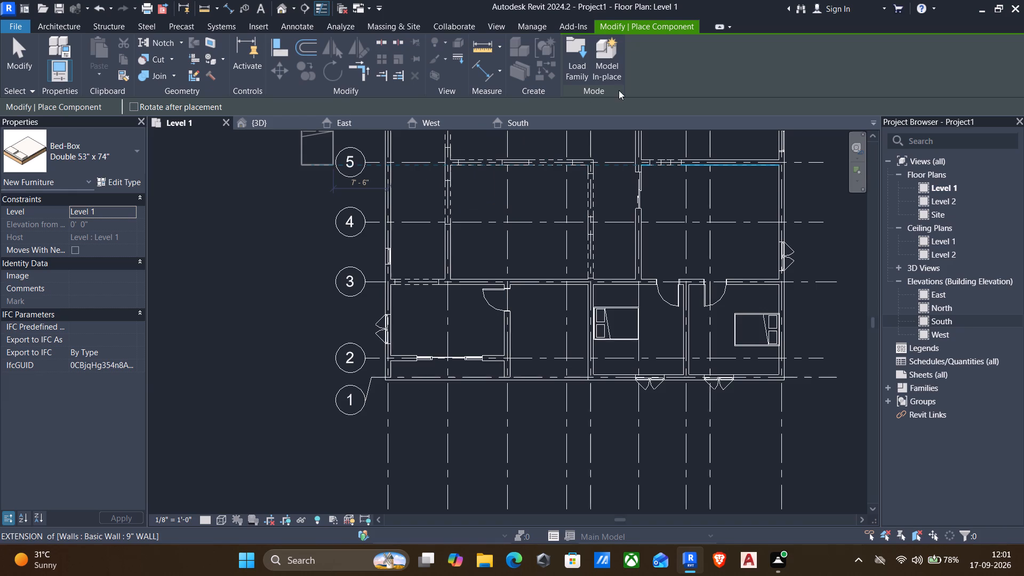
{"action": "left_click", "coordinate": [578, 53]}
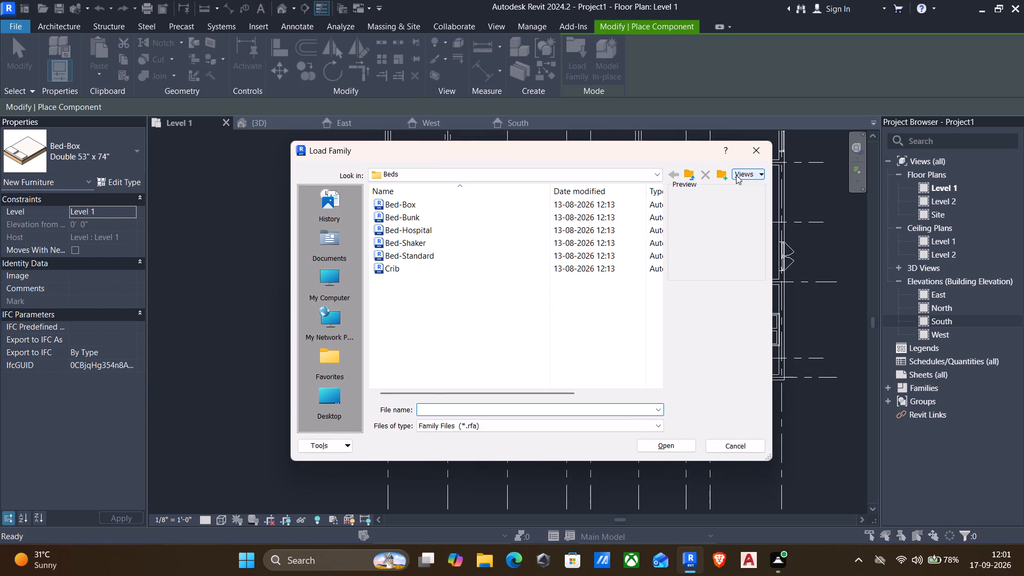
{"action": "left_click", "coordinate": [687, 173]}
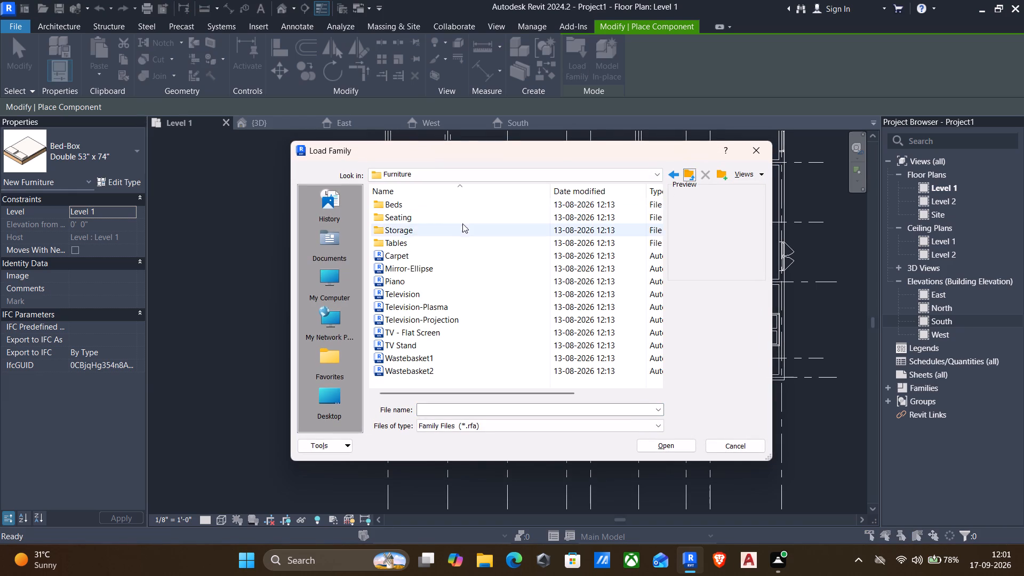
{"action": "double_click", "coordinate": [383, 218]}
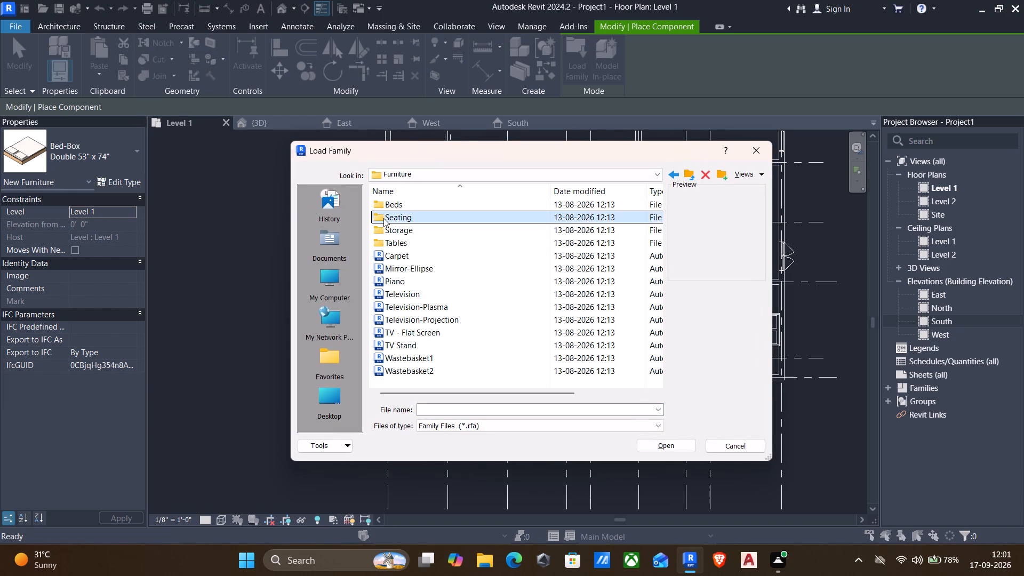
{"action": "left_click", "coordinate": [399, 204]}
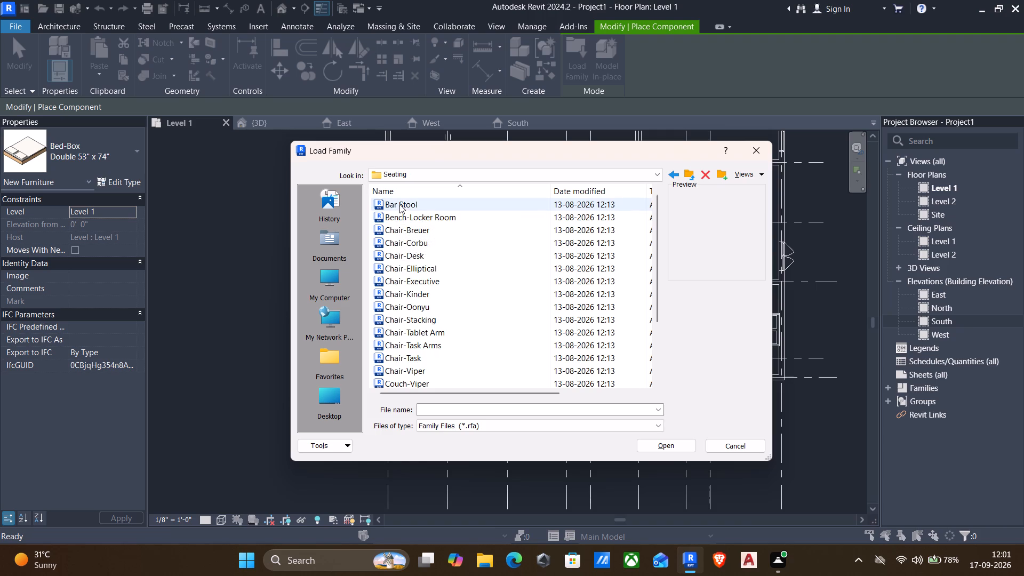
{"action": "key", "text": "Down"}
{"action": "key", "text": "Down"}
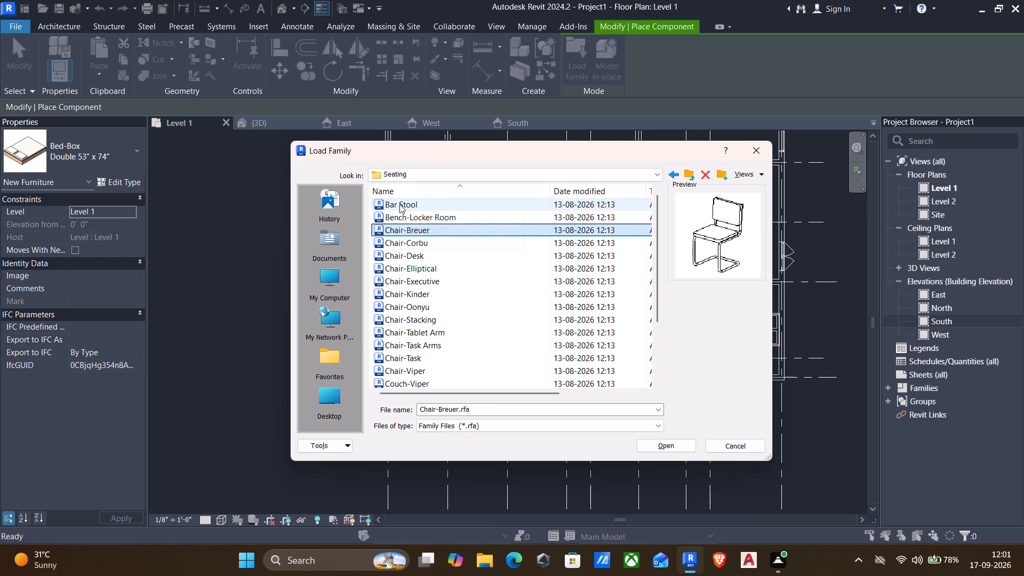
{"action": "key", "text": "Down"}
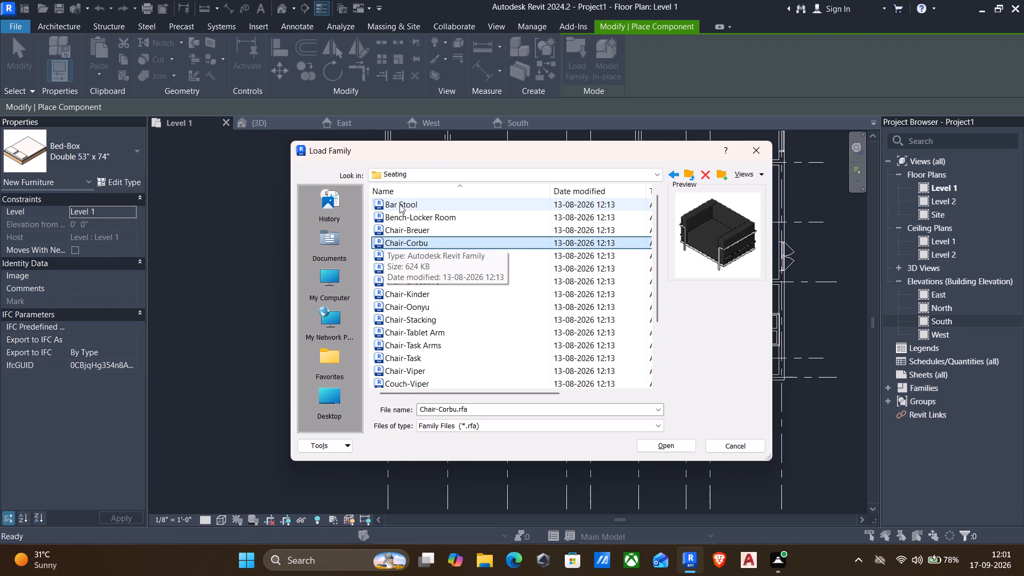
{"action": "key", "text": "Down"}
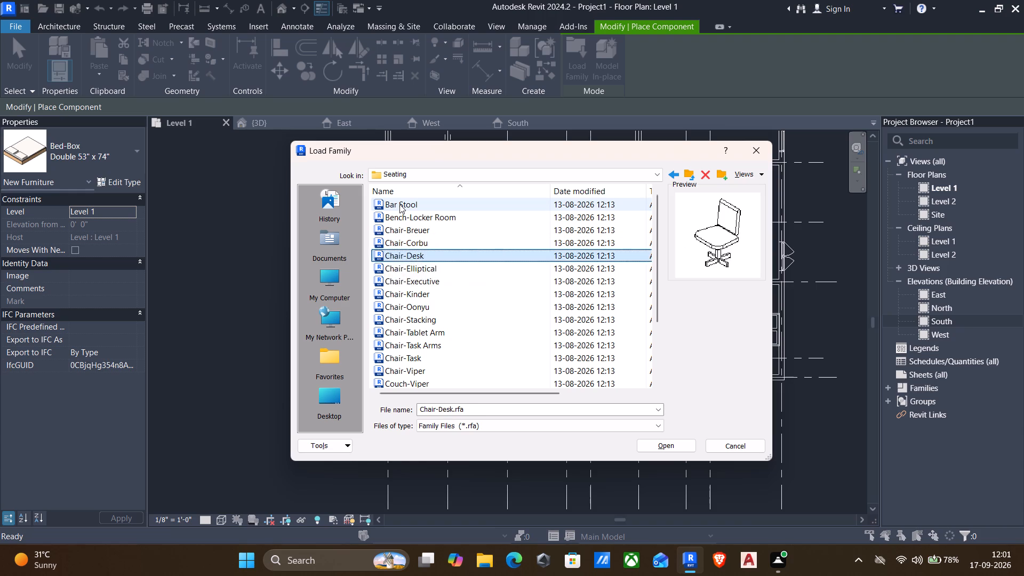
{"action": "key", "text": "Down"}
{"action": "key", "text": "Down"}
{"action": "key", "text": "Down"}
{"action": "key", "text": "Down"}
{"action": "key", "text": "Down"}
{"action": "key", "text": "Down"}
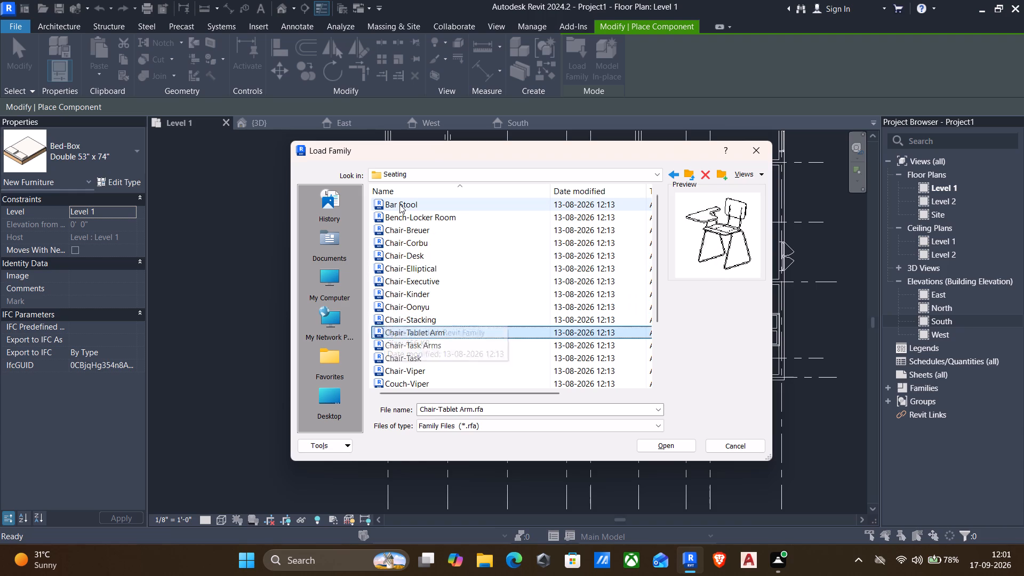
{"action": "key", "text": "Down"}
{"action": "key", "text": "Down"}
{"action": "key", "text": "Down"}
{"action": "key", "text": "Down"}
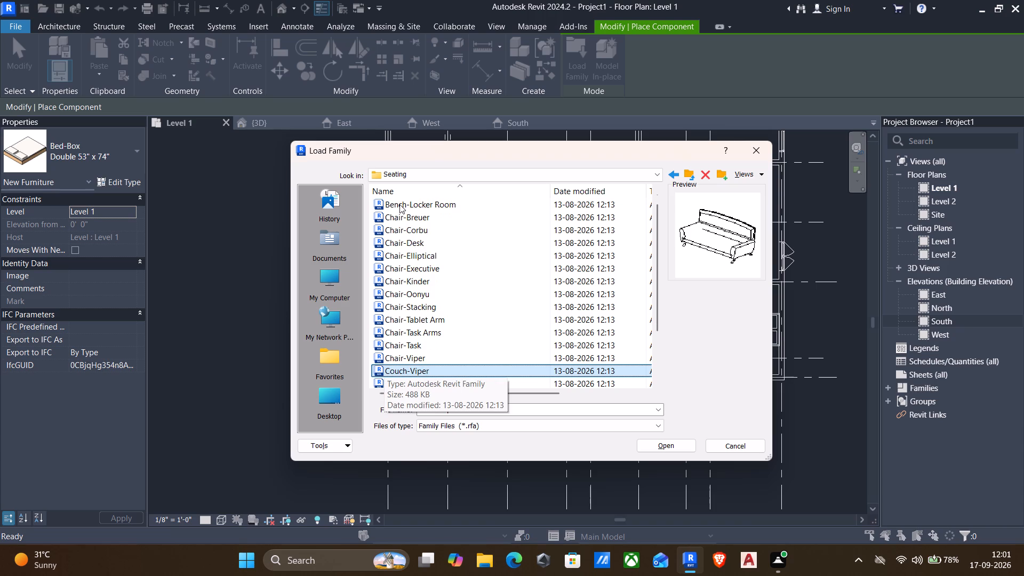
{"action": "key", "text": "Up"}
{"action": "key", "text": "Up"}
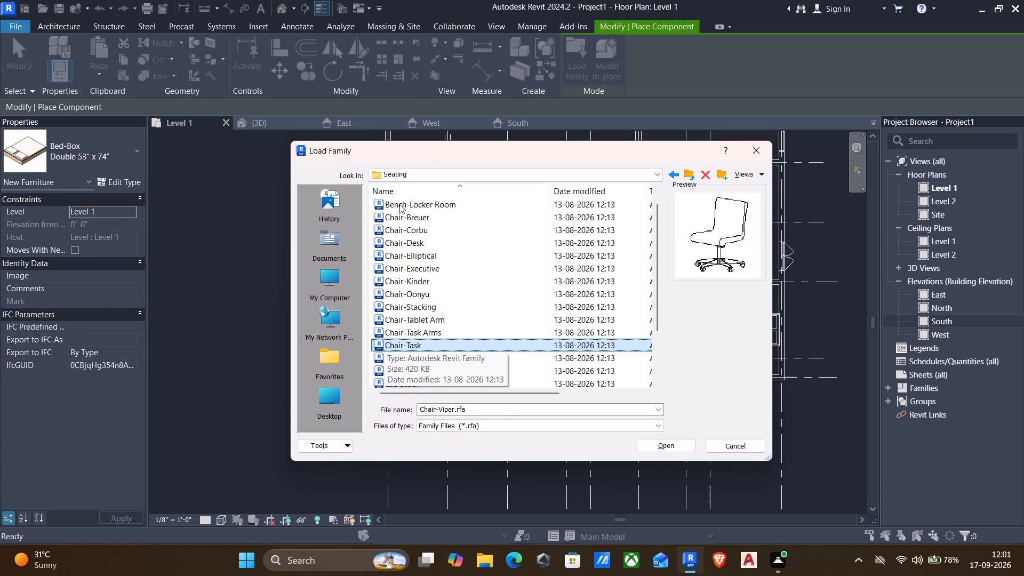
{"action": "key", "text": "Up"}
{"action": "key", "text": "Up"}
{"action": "key", "text": "Up"}
{"action": "key", "text": "Up"}
{"action": "key", "text": "Up"}
{"action": "key", "text": "Up"}
{"action": "key", "text": "Up"}
{"action": "key", "text": "Up"}
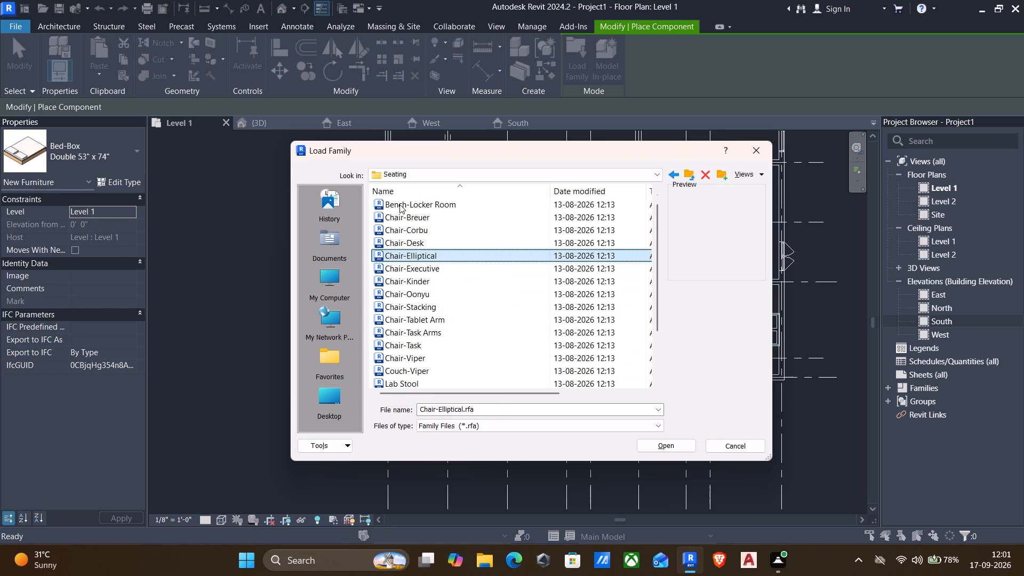
{"action": "key", "text": "Up"}
{"action": "left_click", "coordinate": [641, 445]}
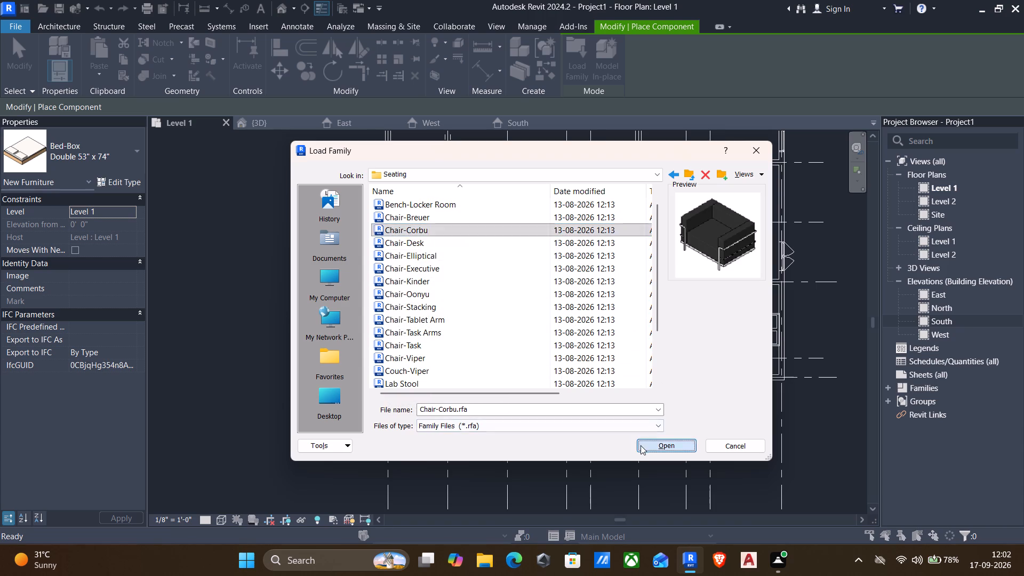
Place a Chair-Corbu near grid 7 in the room between grids H and I, rotated parallel to that wall, about 4'-0" from the grid H wall.
{"action": "middle_click_drag", "start_coordinate": [629, 367], "coordinate": [642, 541]}
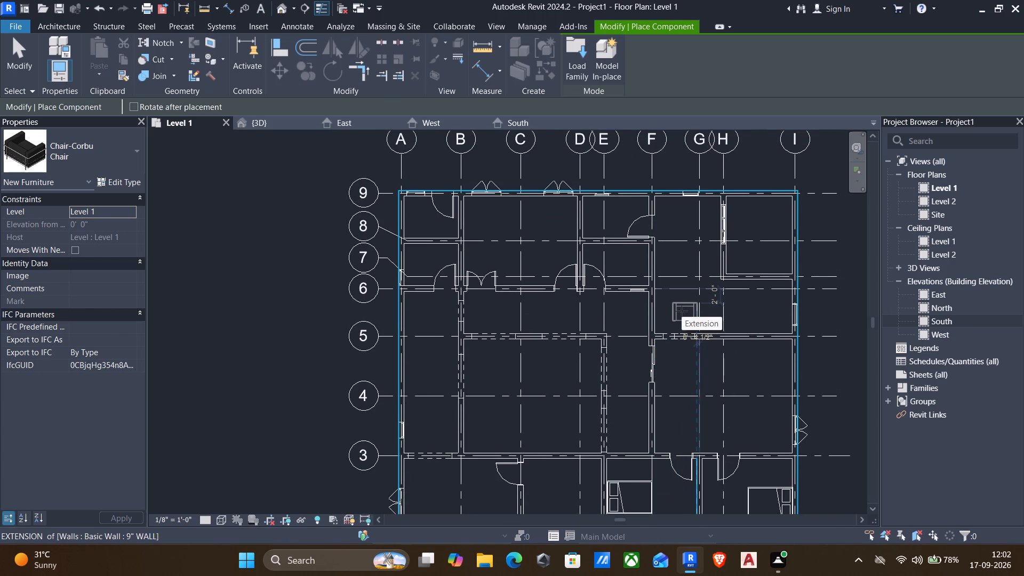
{"action": "middle_click_drag", "start_coordinate": [635, 313], "coordinate": [613, 338]}
{"action": "key", "text": "space"}
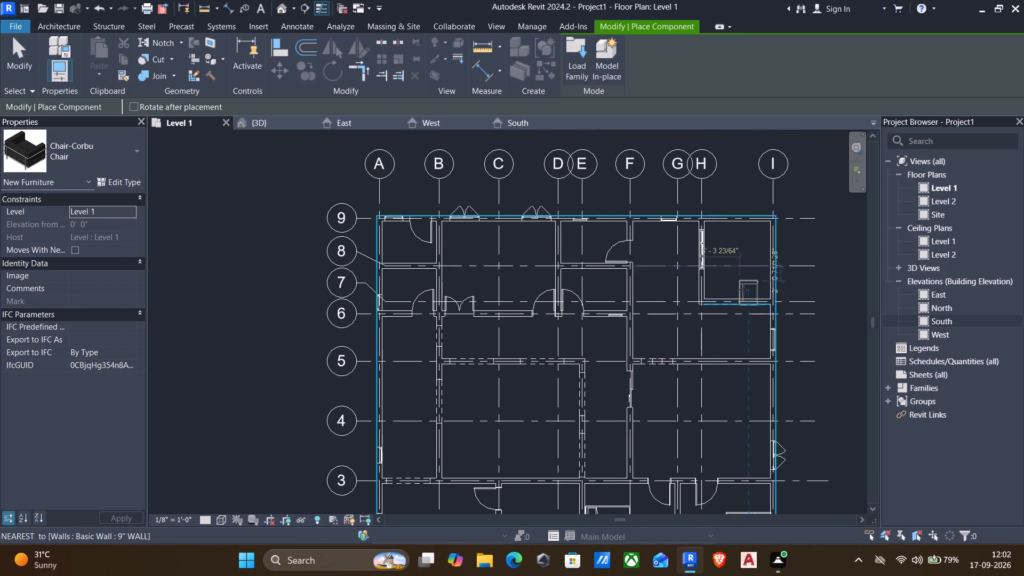
{"action": "key", "text": "space"}
{"action": "key", "text": "space"}
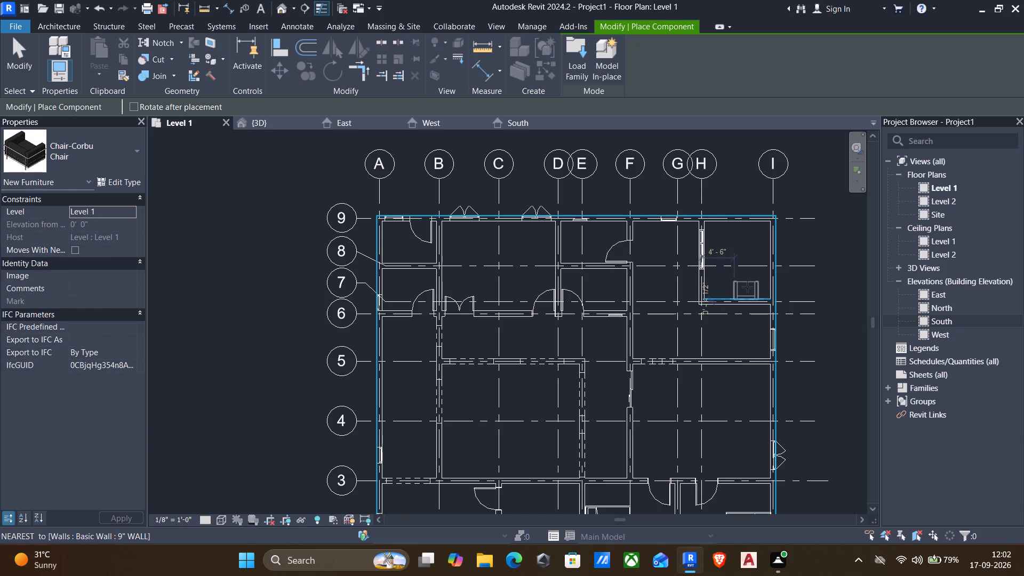
{"action": "scroll", "coordinate": [758, 281], "scroll_direction": "up", "scroll_amount": 3}
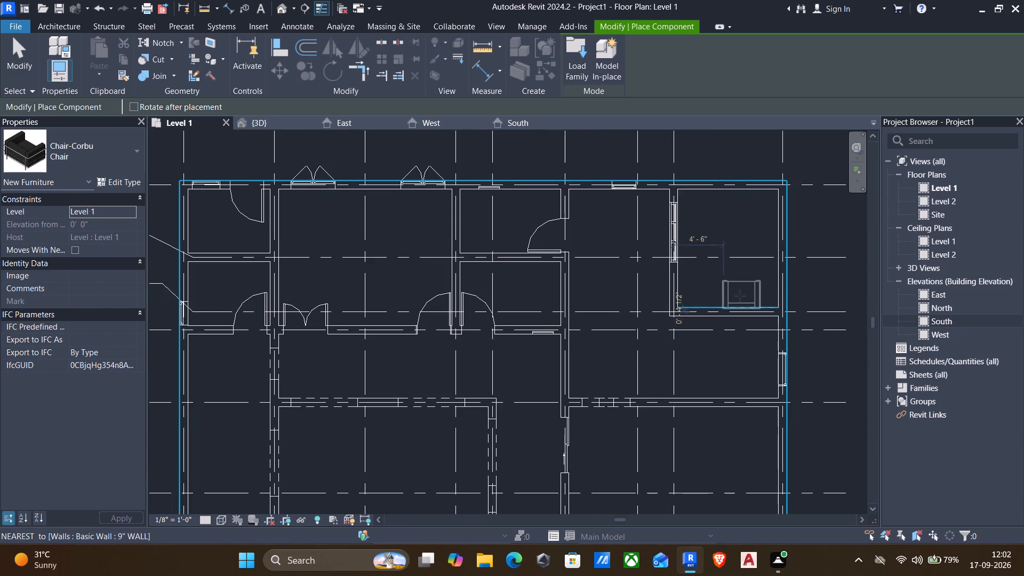
{"action": "scroll", "coordinate": [739, 297], "scroll_direction": "up", "scroll_amount": 3}
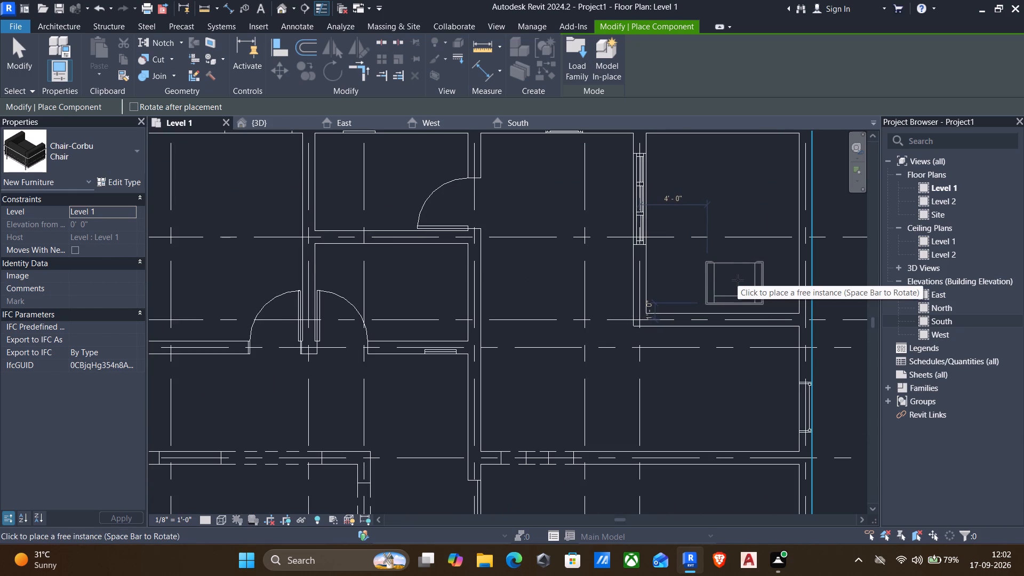
{"action": "left_click", "coordinate": [738, 280]}
Place a second Chair-Corbu in the same room, rotated with its back to the grid H wall, near the grid 9 corner.
{"action": "key", "text": "space"}
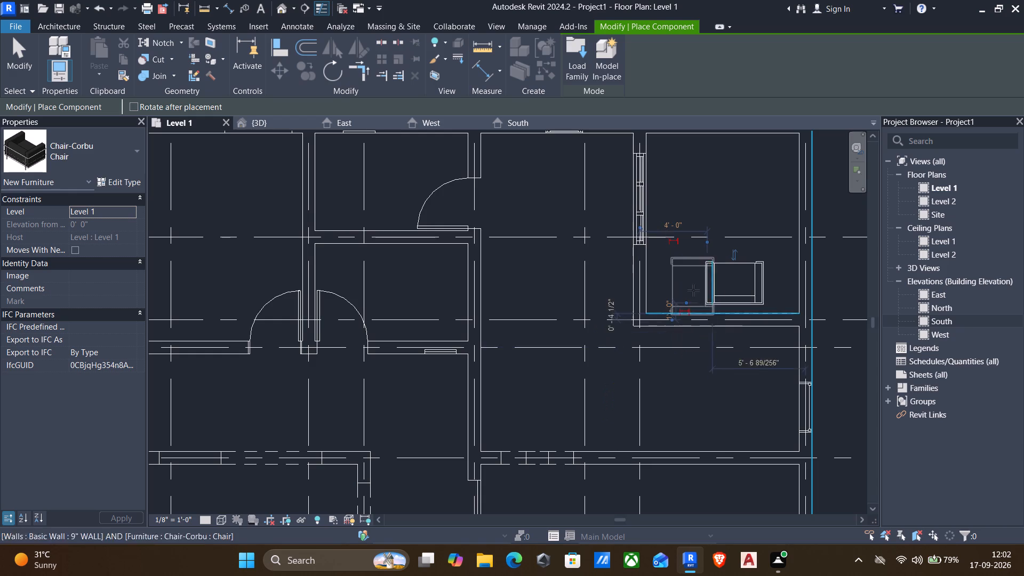
{"action": "key", "text": "space"}
{"action": "key", "text": "space"}
{"action": "key", "text": "space"}
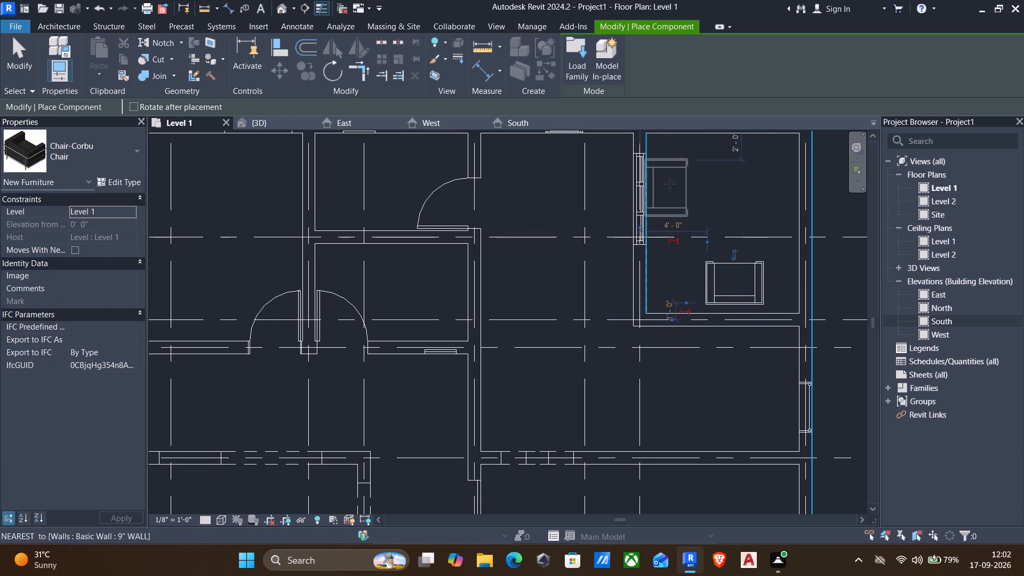
{"action": "left_click", "coordinate": [678, 175]}
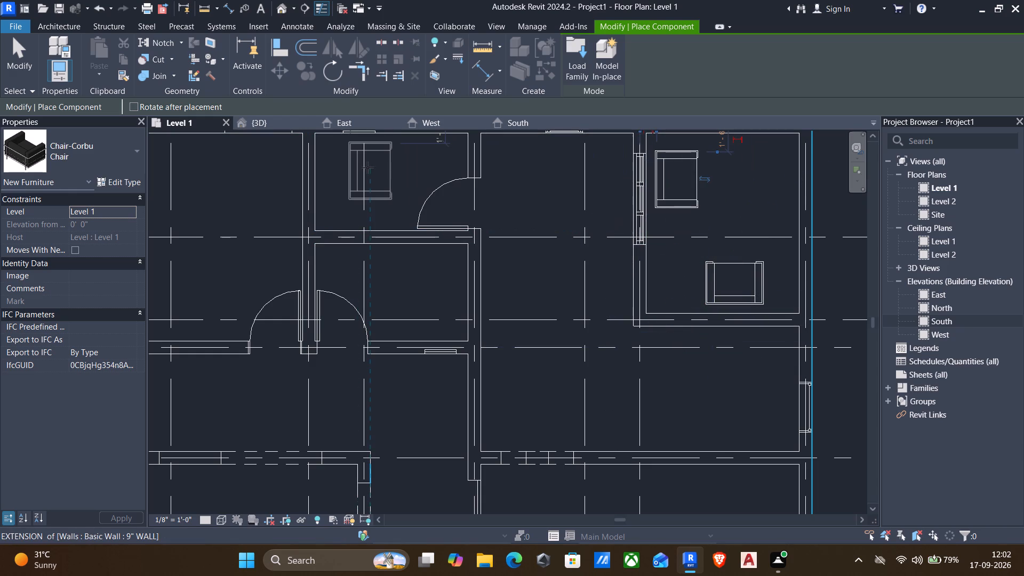
{"action": "key", "text": "Escape"}
Open family loading again and examine the previews of the Seating families, from Bar Stool through Sofa-Pensi.
{"action": "left_click", "coordinate": [569, 57]}
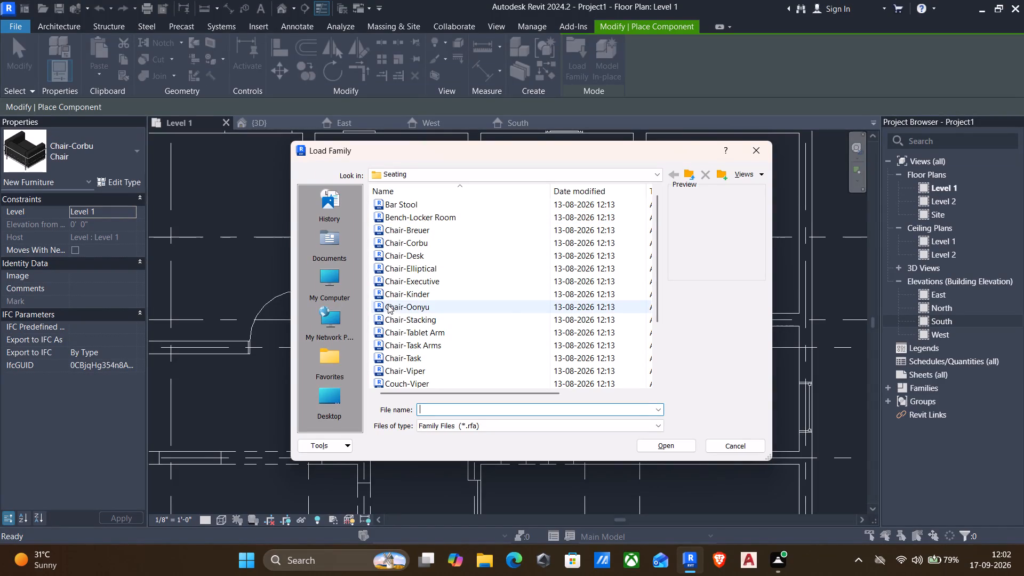
{"action": "left_click", "coordinate": [380, 293]}
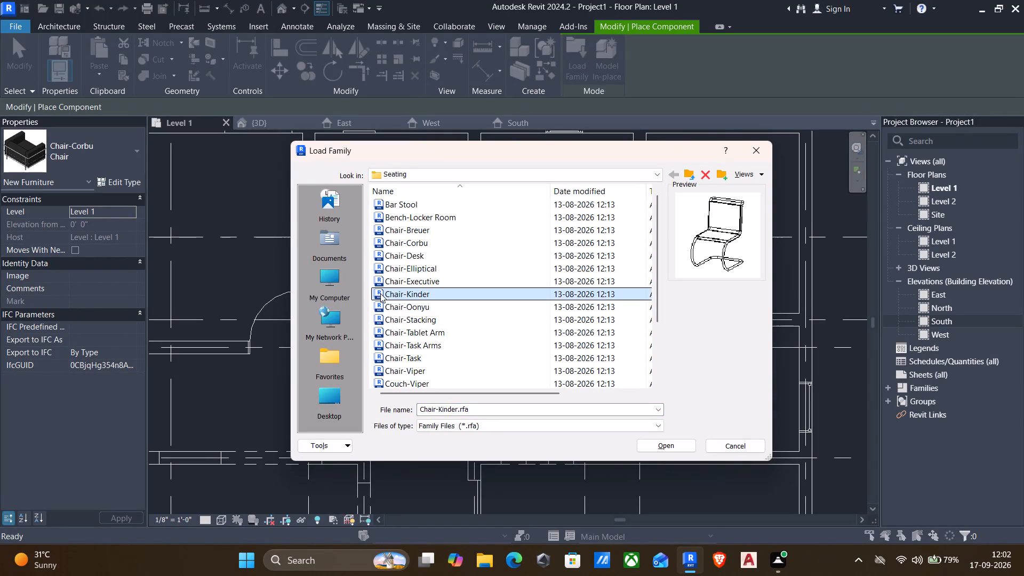
{"action": "key", "text": "Down"}
{"action": "key", "text": "Down"}
{"action": "key", "text": "Down"}
{"action": "key", "text": "Down"}
{"action": "key", "text": "Down"}
{"action": "key", "text": "Down"}
{"action": "key", "text": "Down"}
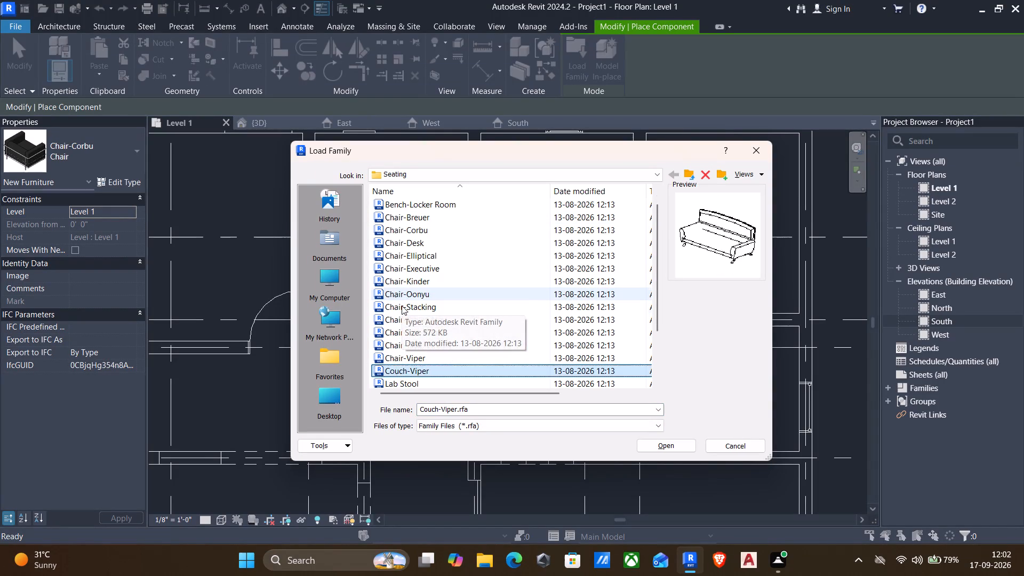
{"action": "key", "text": "Down"}
{"action": "key", "text": "Down"}
{"action": "key", "text": "Down"}
{"action": "key", "text": "Down"}
{"action": "key", "text": "Down"}
{"action": "key", "text": "Down"}
{"action": "key", "text": "Down"}
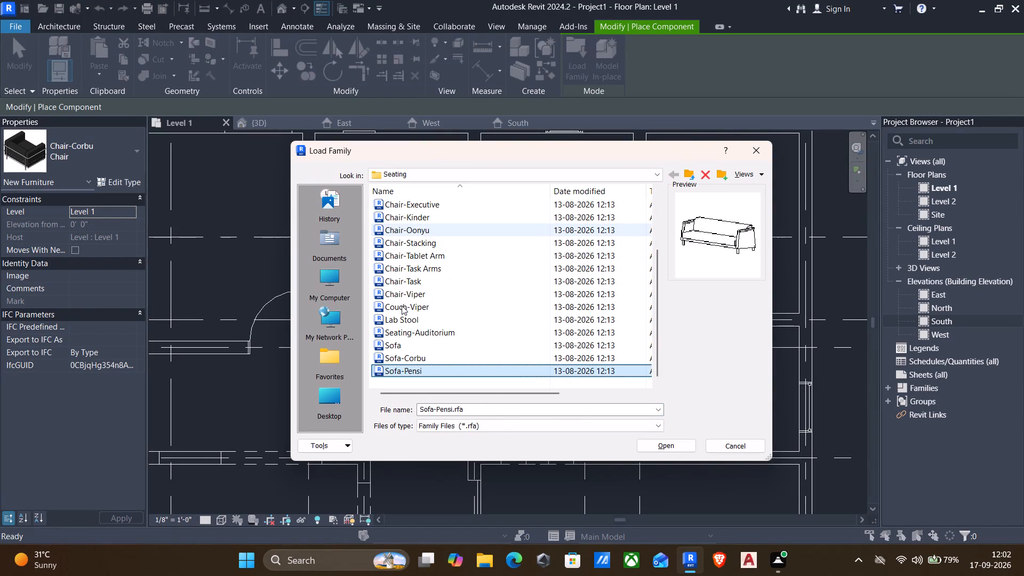
{"action": "key", "text": "Up"}
{"action": "key", "text": "Up"}
{"action": "key", "text": "Up"}
{"action": "key", "text": "Up"}
{"action": "key", "text": "Up"}
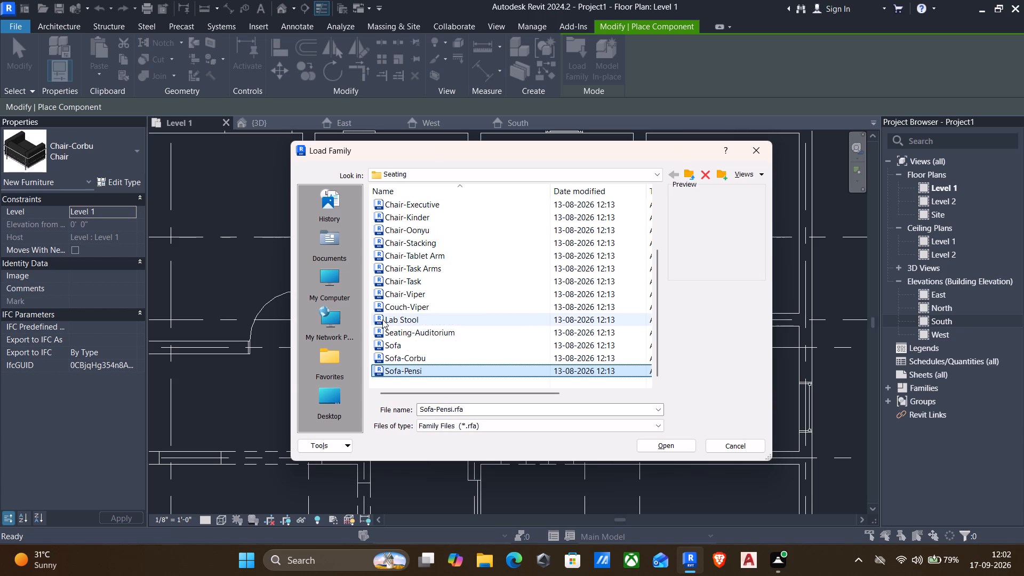
{"action": "key", "text": "Up"}
{"action": "key", "text": "Up"}
{"action": "key", "text": "Up"}
{"action": "key", "text": "Up"}
{"action": "key", "text": "Up"}
{"action": "key", "text": "Up"}
{"action": "key", "text": "Up"}
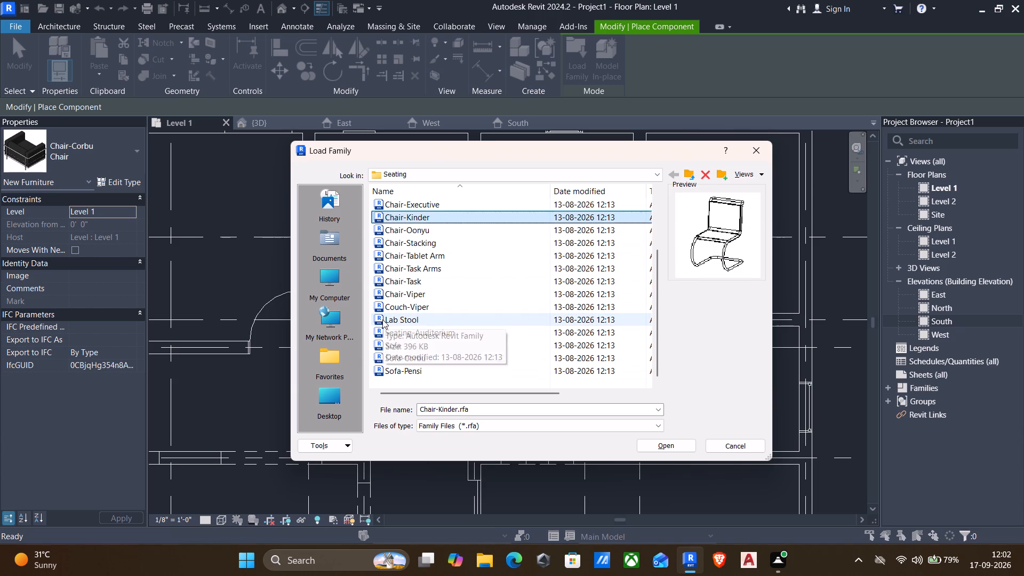
{"action": "key", "text": "Up"}
{"action": "key", "text": "Up"}
{"action": "key", "text": "Up"}
{"action": "key", "text": "Up"}
{"action": "key", "text": "Up"}
{"action": "key", "text": "Up"}
{"action": "key", "text": "Up"}
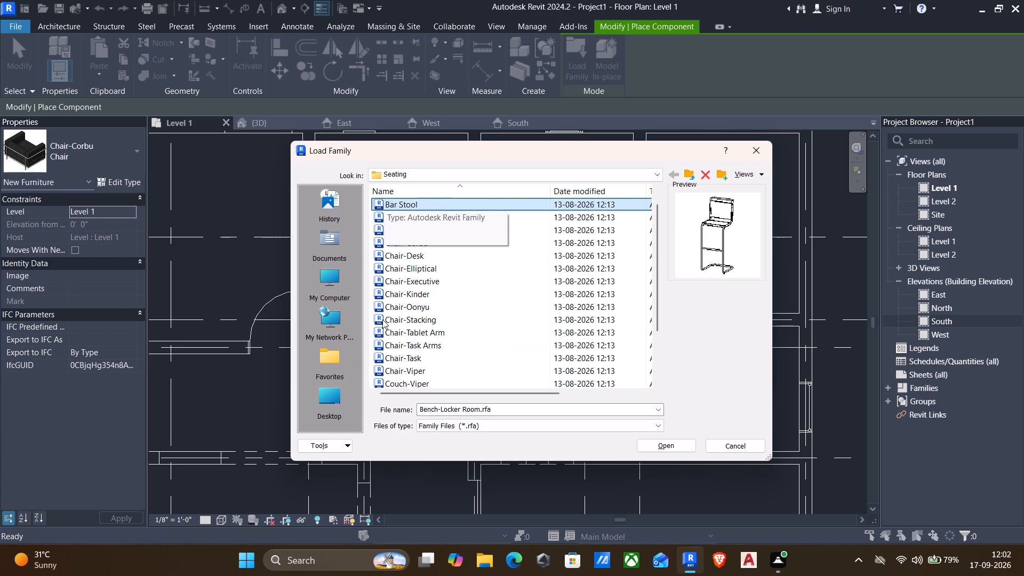
{"action": "key", "text": "Up"}
{"action": "key", "text": "Up"}
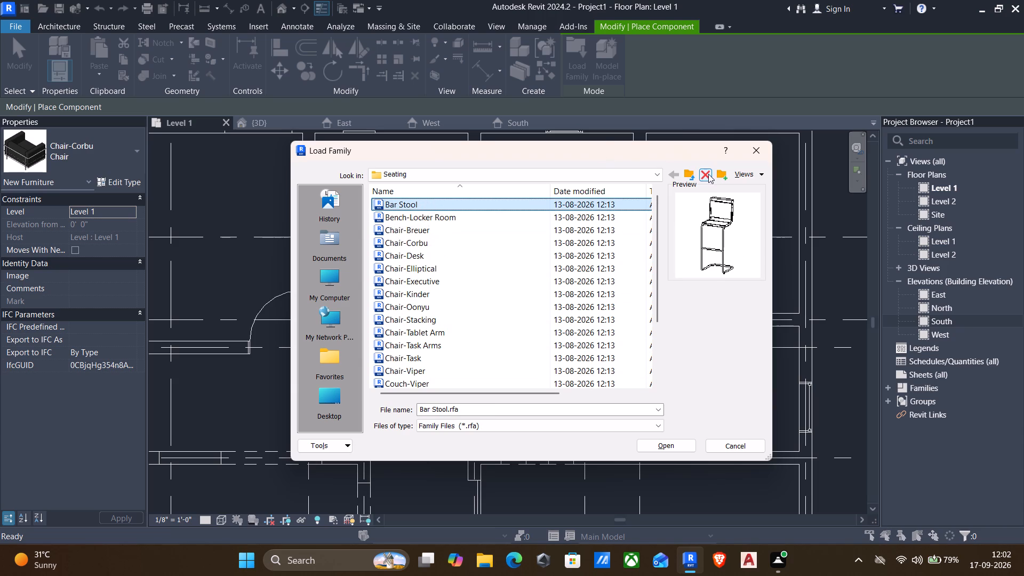
Load the Table-Coffee Mission family from the furniture library's Tables folder for component placement.
{"action": "left_click", "coordinate": [691, 178]}
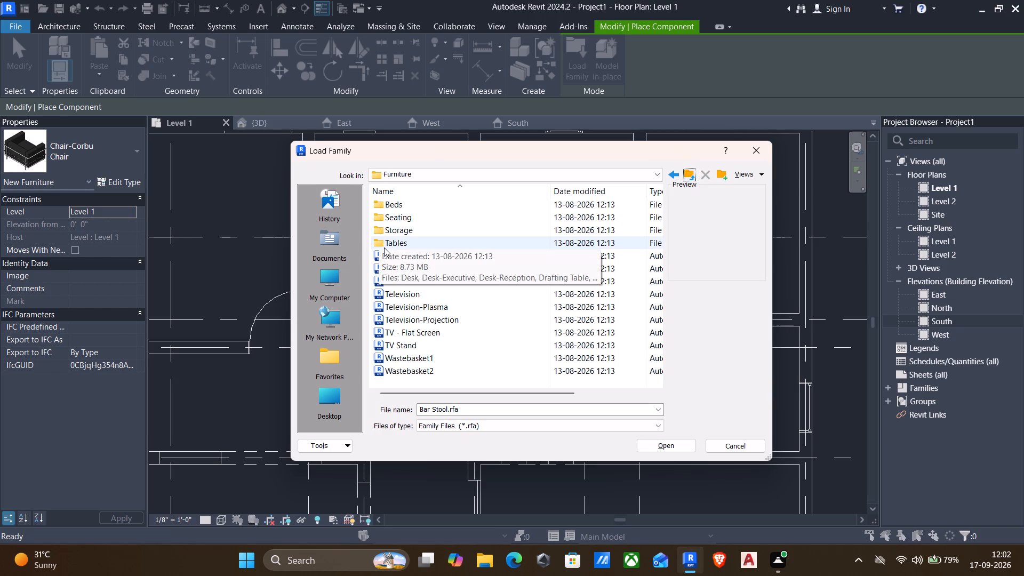
{"action": "double_click", "coordinate": [377, 244]}
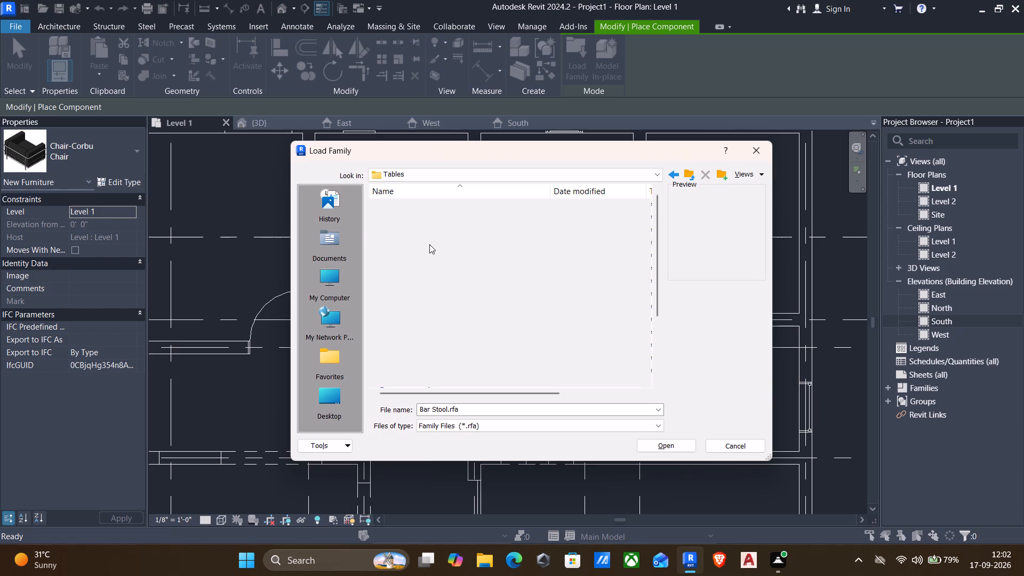
{"action": "left_click", "coordinate": [397, 207]}
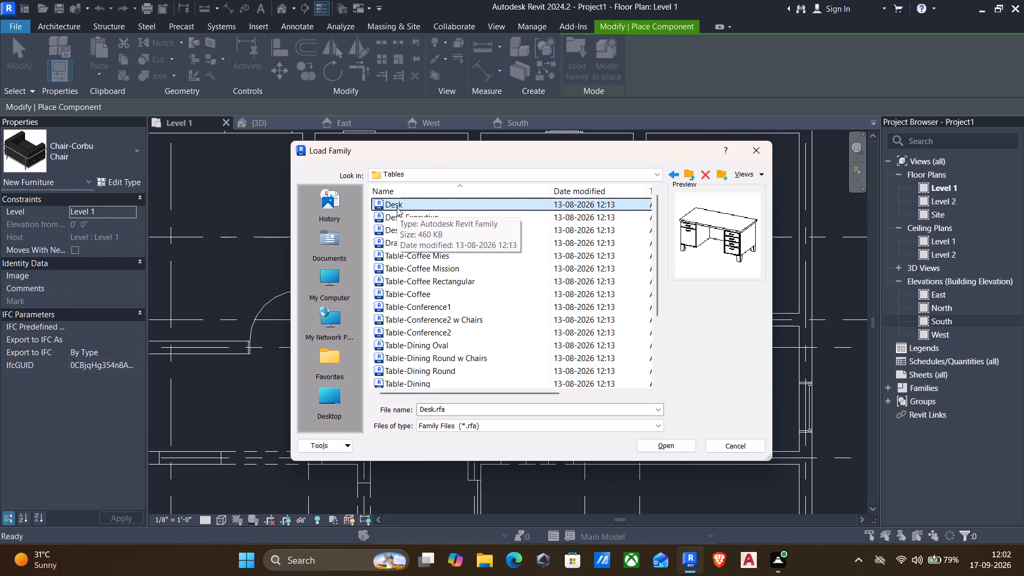
{"action": "key", "text": "Down"}
{"action": "key", "text": "Down"}
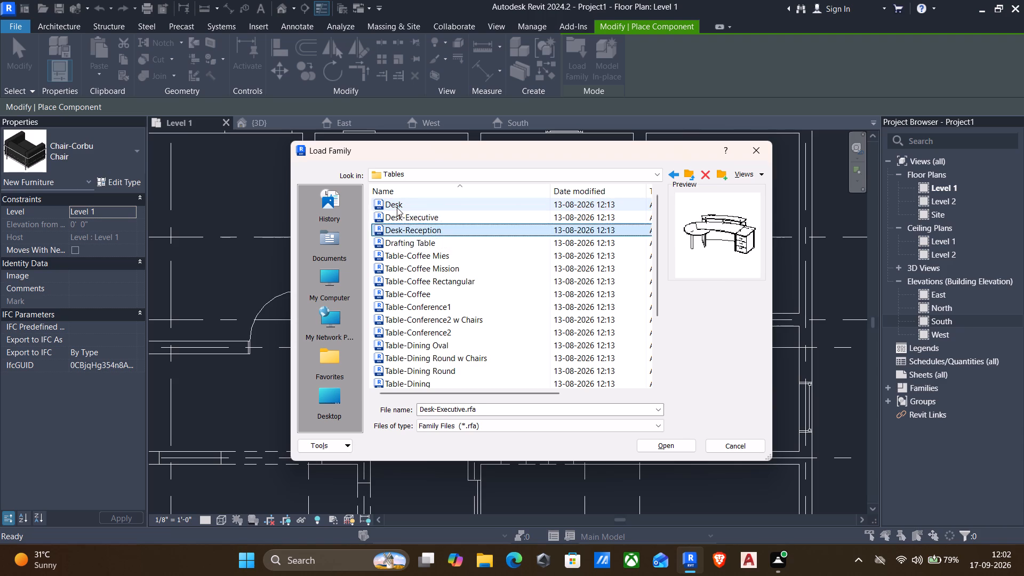
{"action": "key", "text": "Down"}
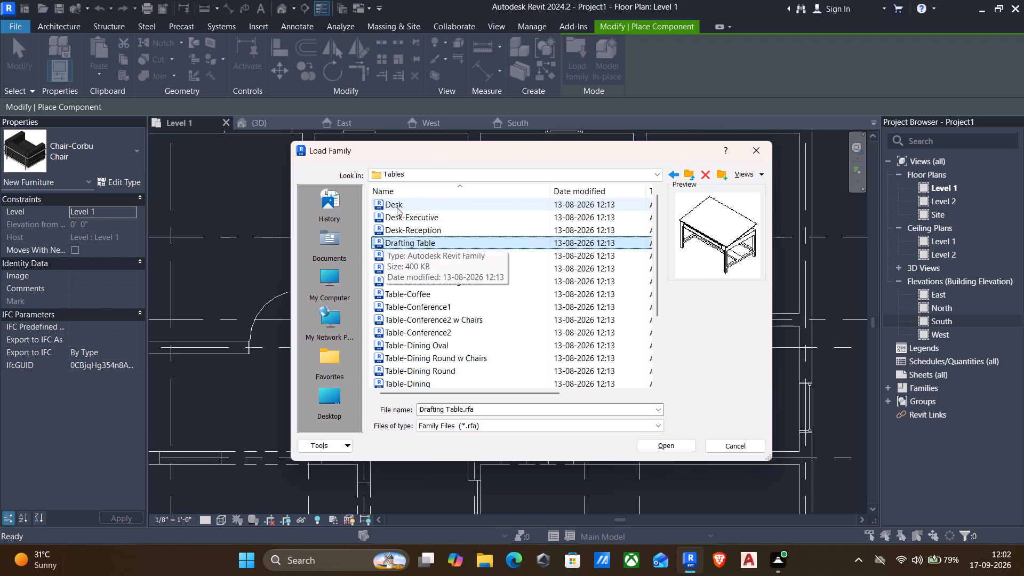
{"action": "key", "text": "Down"}
{"action": "key", "text": "Down"}
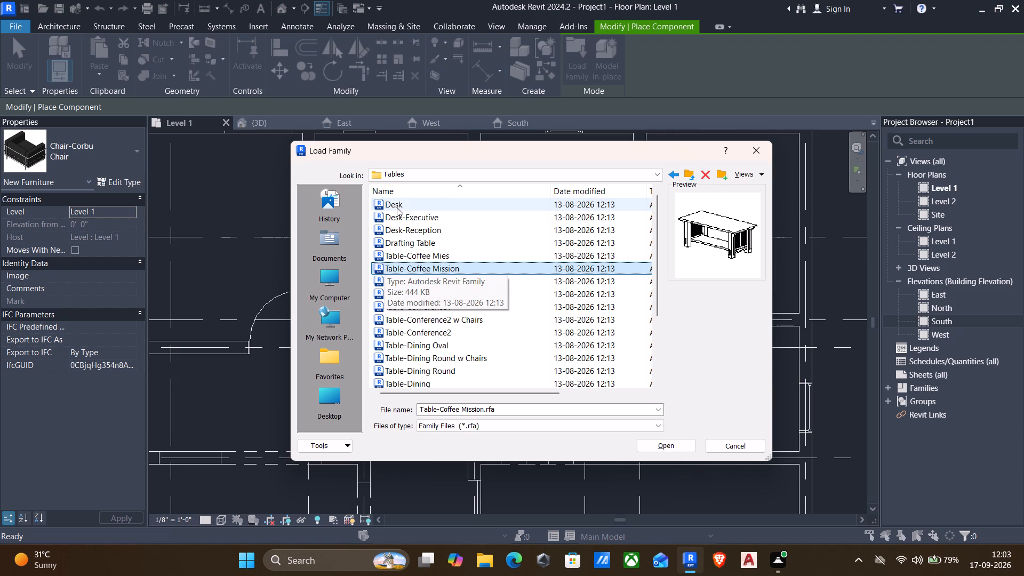
{"action": "left_click", "coordinate": [669, 441]}
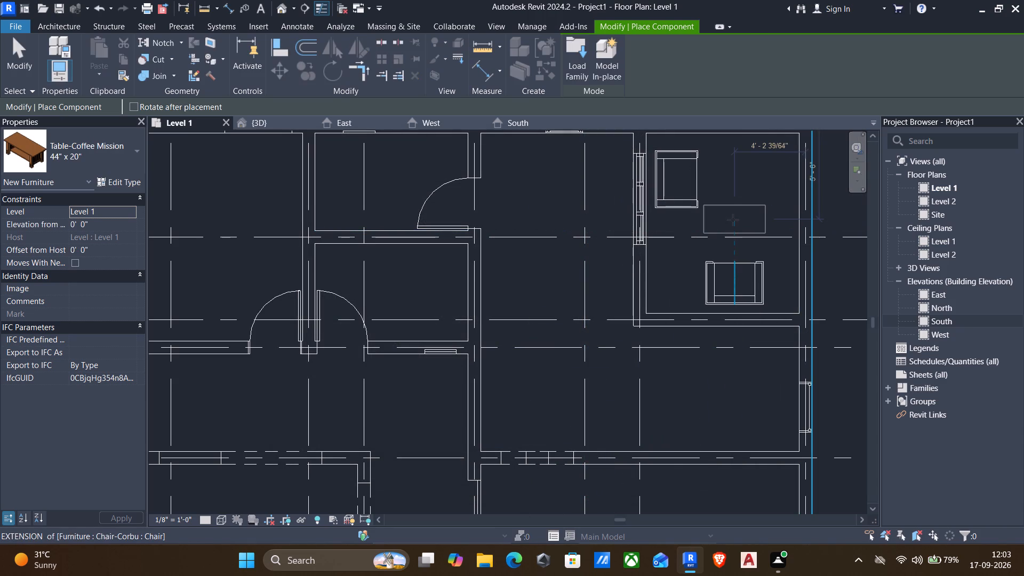
Place a 44" x 20" Table-Coffee Mission on grid 8 between the two Corbu chairs, about 4'-0" from the grid I wall.
{"action": "scroll", "coordinate": [734, 237], "scroll_direction": "up", "scroll_amount": 1}
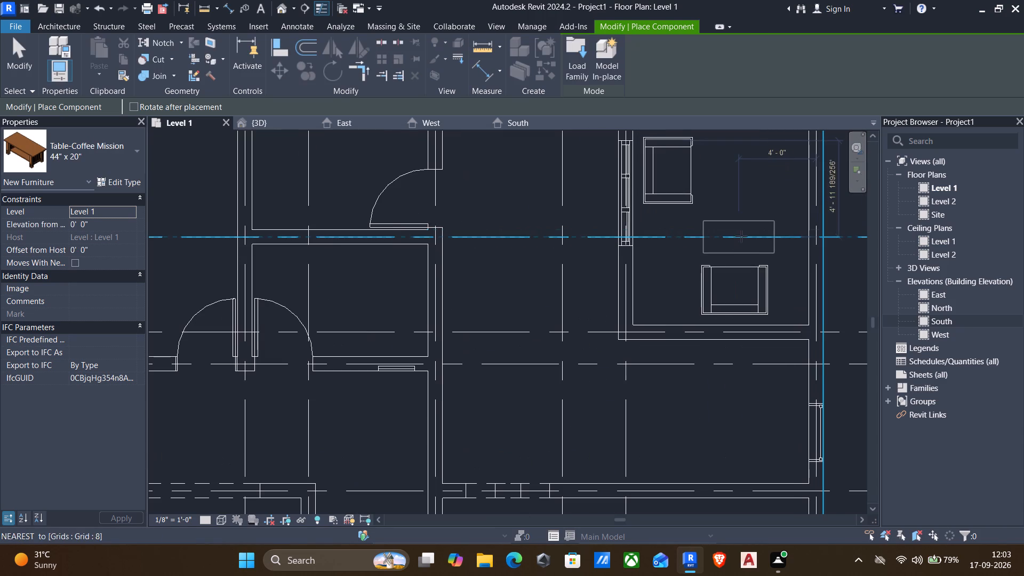
{"action": "left_click", "coordinate": [740, 234]}
{"action": "scroll", "coordinate": [740, 234], "scroll_direction": "up", "scroll_amount": 1}
{"action": "scroll", "coordinate": [723, 248], "scroll_direction": "down", "scroll_amount": 2}
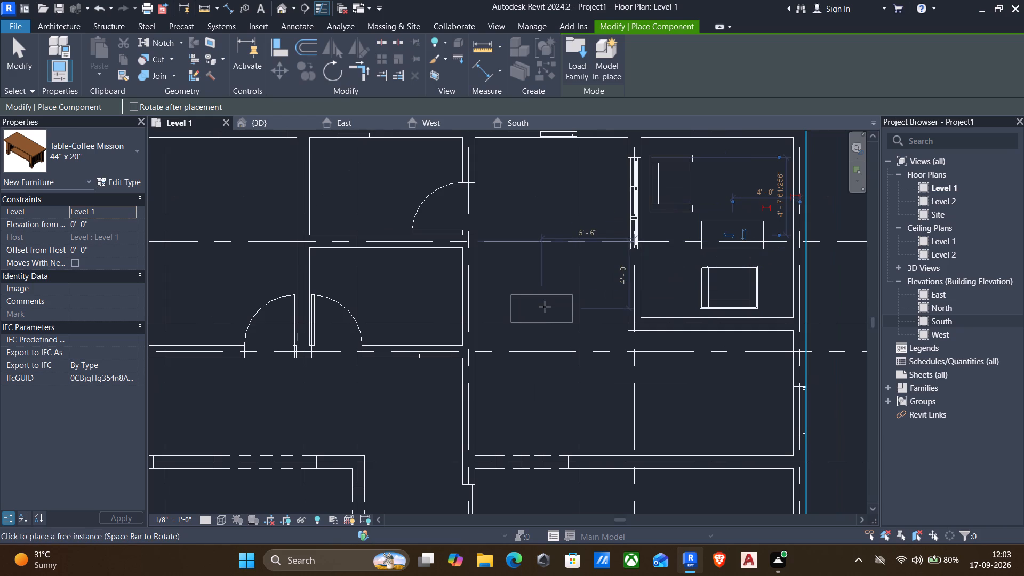
{"action": "key", "text": "Escape"}
Open family loading again and examine the previews of the Seating folder's families, from Bar Stool through Sofa-Pensi.
{"action": "left_click", "coordinate": [572, 47]}
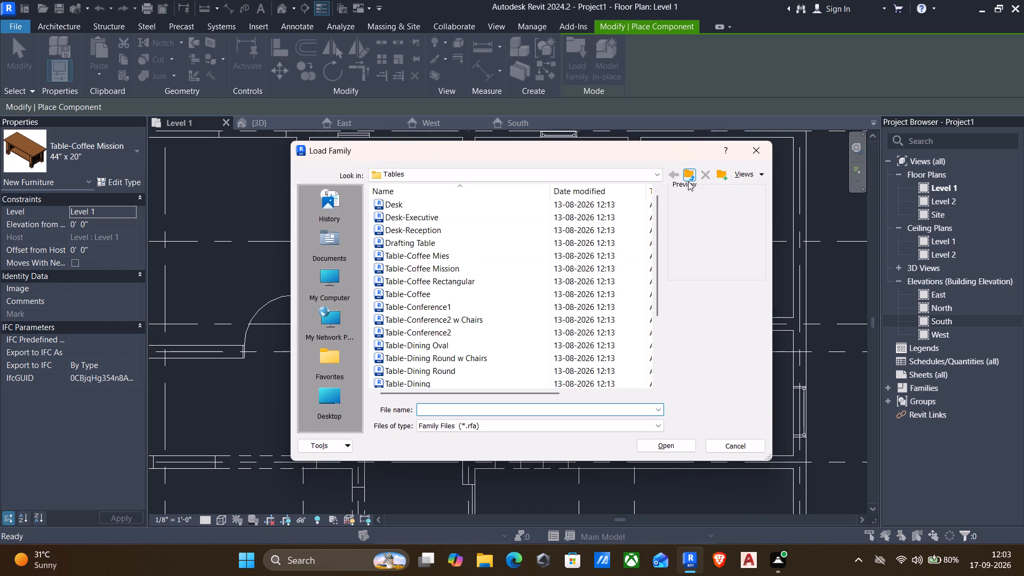
{"action": "left_click", "coordinate": [688, 181]}
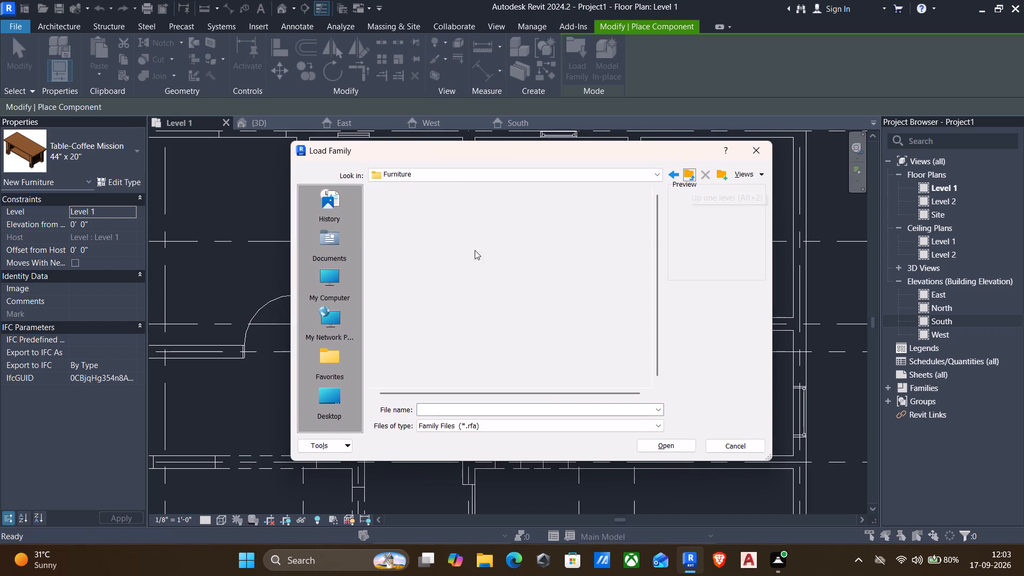
{"action": "double_click", "coordinate": [392, 219]}
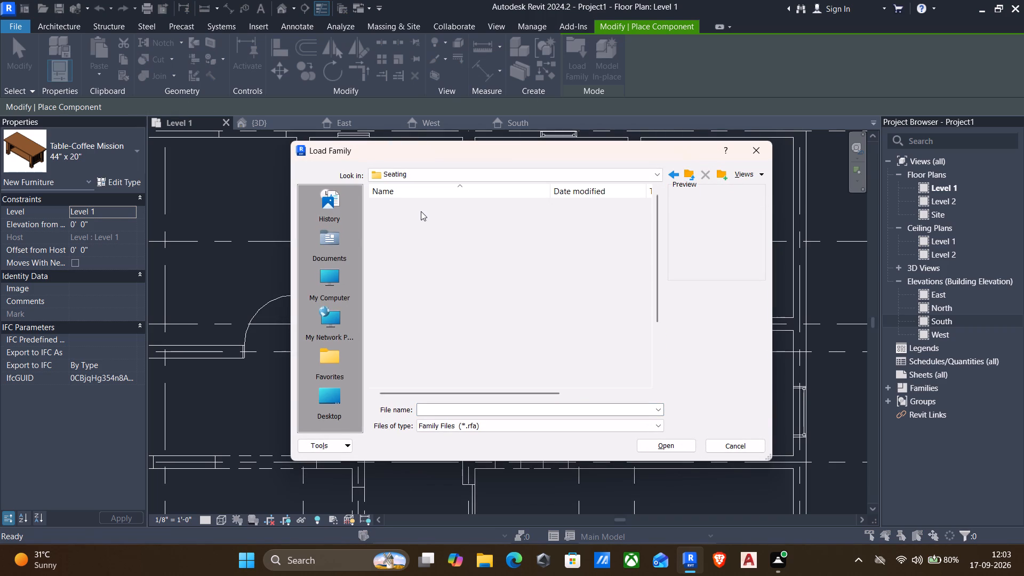
{"action": "left_click", "coordinate": [407, 209]}
{"action": "key", "text": "Down"}
{"action": "key", "text": "Down"}
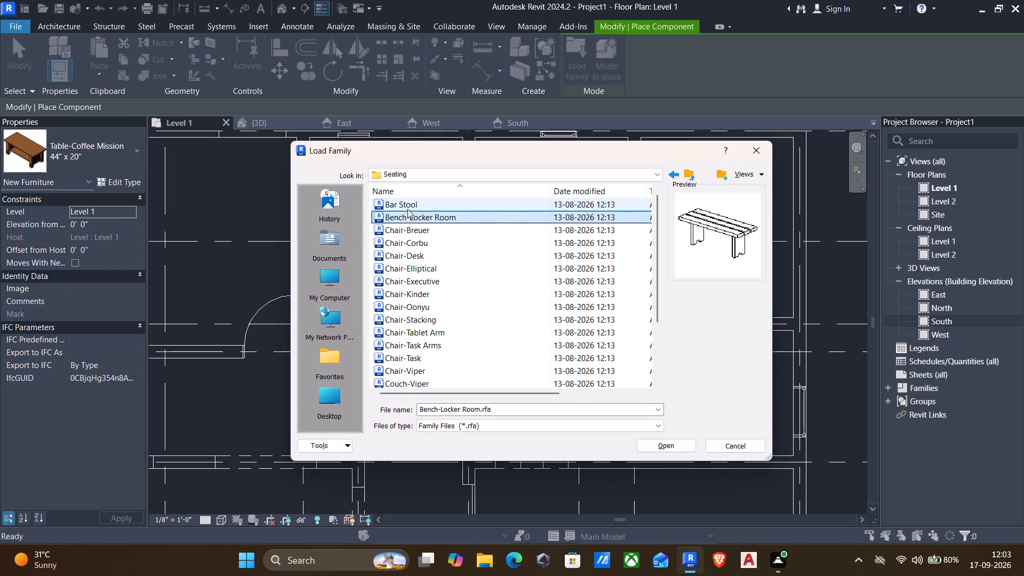
{"action": "key", "text": "Down"}
{"action": "key", "text": "Down"}
{"action": "key", "text": "Down"}
{"action": "key", "text": "Down"}
{"action": "key", "text": "Down"}
{"action": "key", "text": "Down"}
{"action": "key", "text": "Down"}
{"action": "key", "text": "Down"}
{"action": "key", "text": "Down"}
{"action": "key", "text": "Down"}
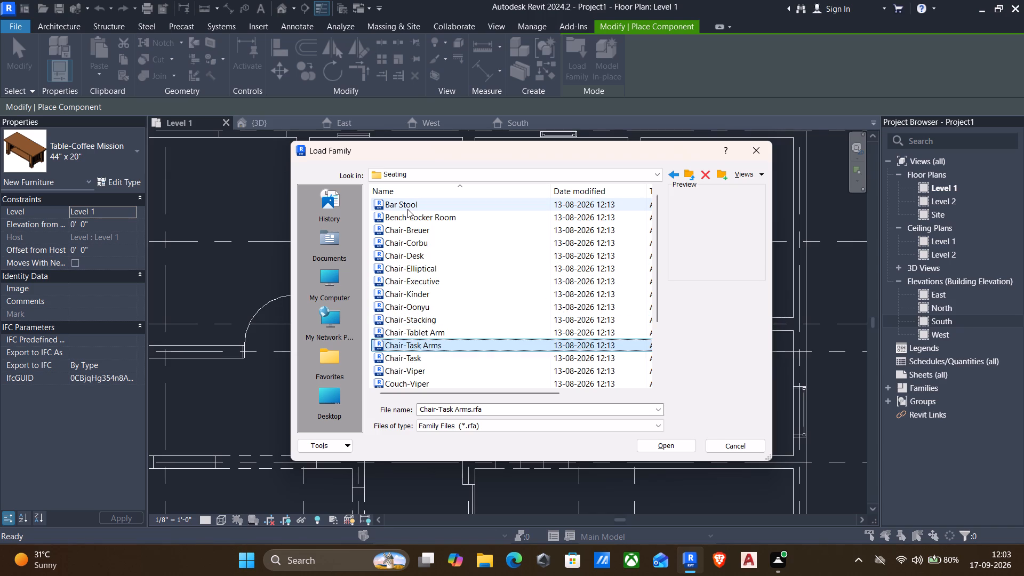
{"action": "key", "text": "Down"}
{"action": "key", "text": "Down"}
{"action": "key", "text": "Down"}
{"action": "key", "text": "Down"}
{"action": "key", "text": "Down"}
{"action": "key", "text": "Down"}
{"action": "key", "text": "Down"}
{"action": "key", "text": "Down"}
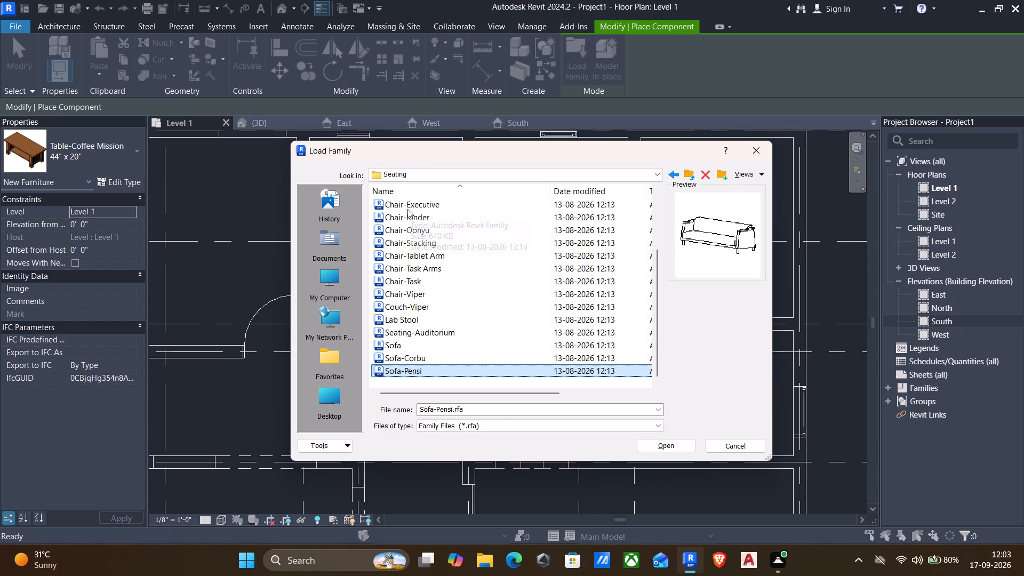
{"action": "key", "text": "Down"}
{"action": "key", "text": "Down"}
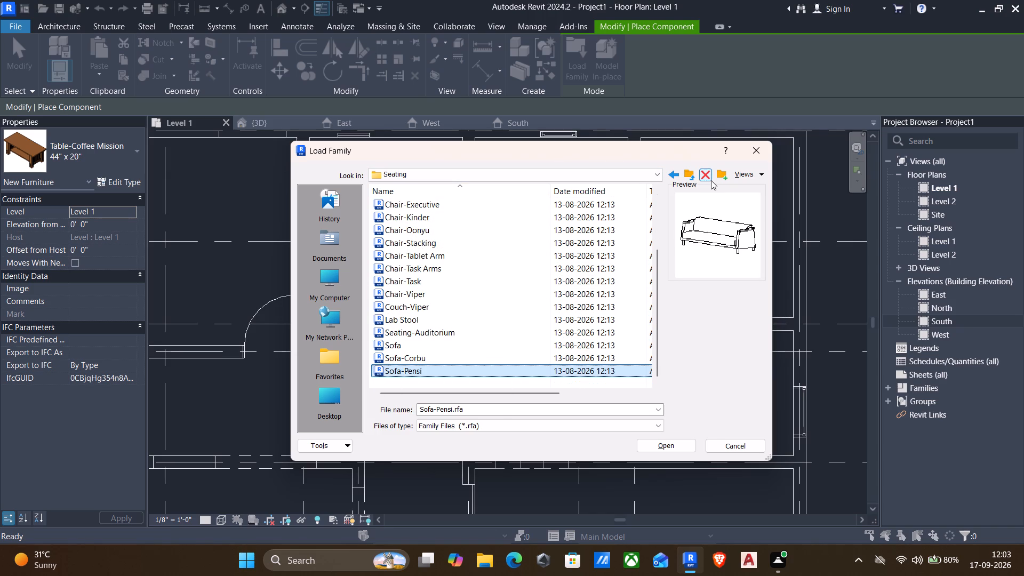
Return to the Furniture folder and examine the previews of its loose families, from Carpet through Wastebasket2.
{"action": "left_click", "coordinate": [681, 176]}
{"action": "left_click", "coordinate": [677, 177]}
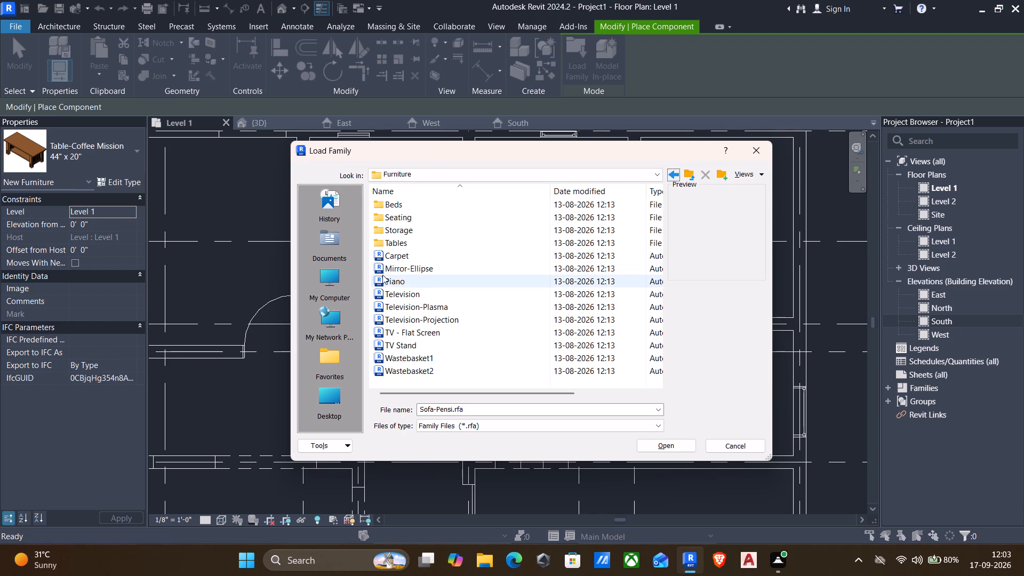
{"action": "left_click", "coordinate": [389, 262]}
{"action": "key", "text": "Down"}
{"action": "key", "text": "Down"}
{"action": "key", "text": "Down"}
{"action": "key", "text": "Down"}
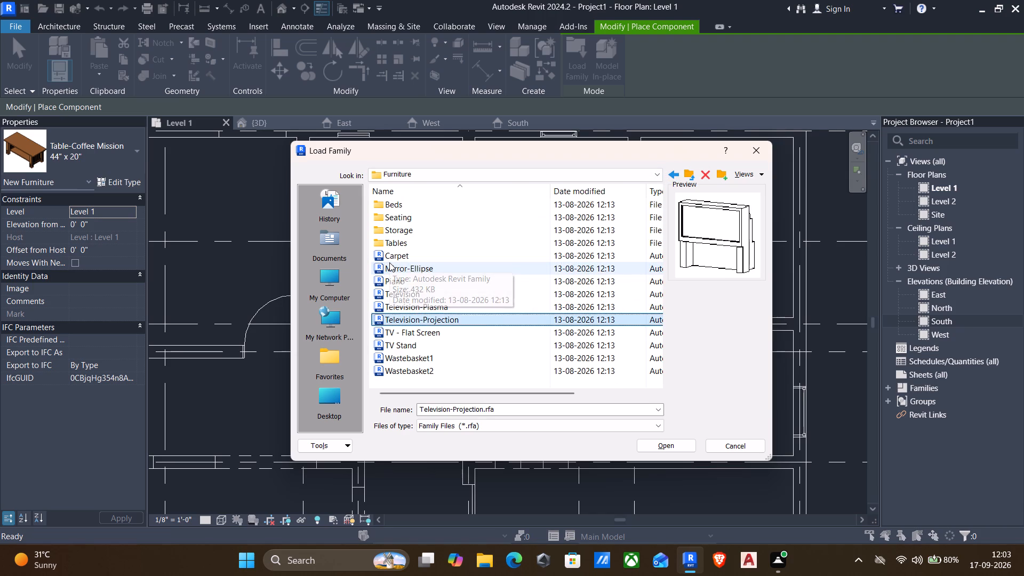
{"action": "key", "text": "Down"}
{"action": "key", "text": "Down"}
{"action": "key", "text": "Down"}
{"action": "key", "text": "Down"}
{"action": "key", "text": "Down"}
{"action": "key", "text": "Down"}
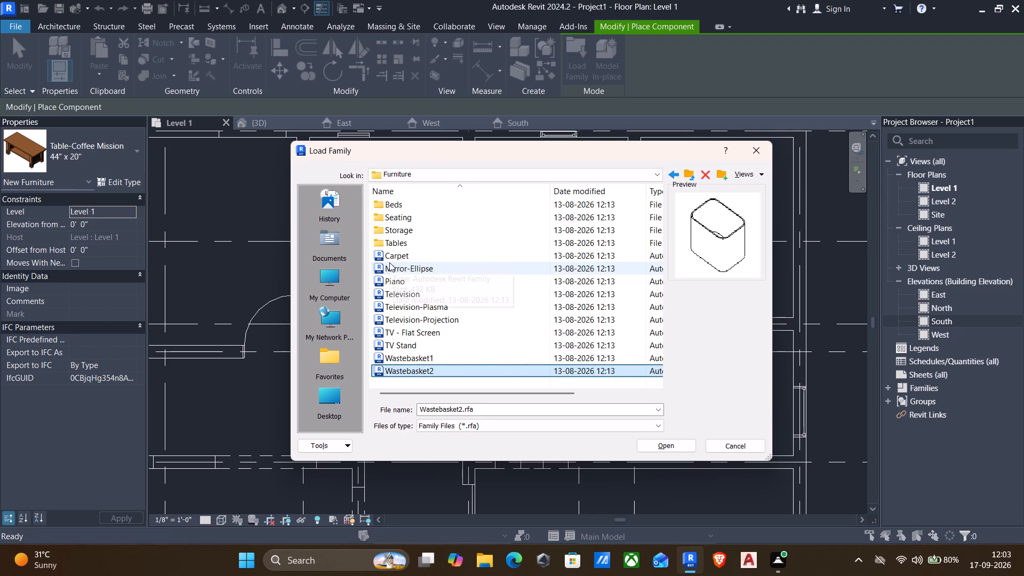
Compare the Tables folder's families and load Table-Conference2 w Chairs for component placement.
{"action": "double_click", "coordinate": [385, 243]}
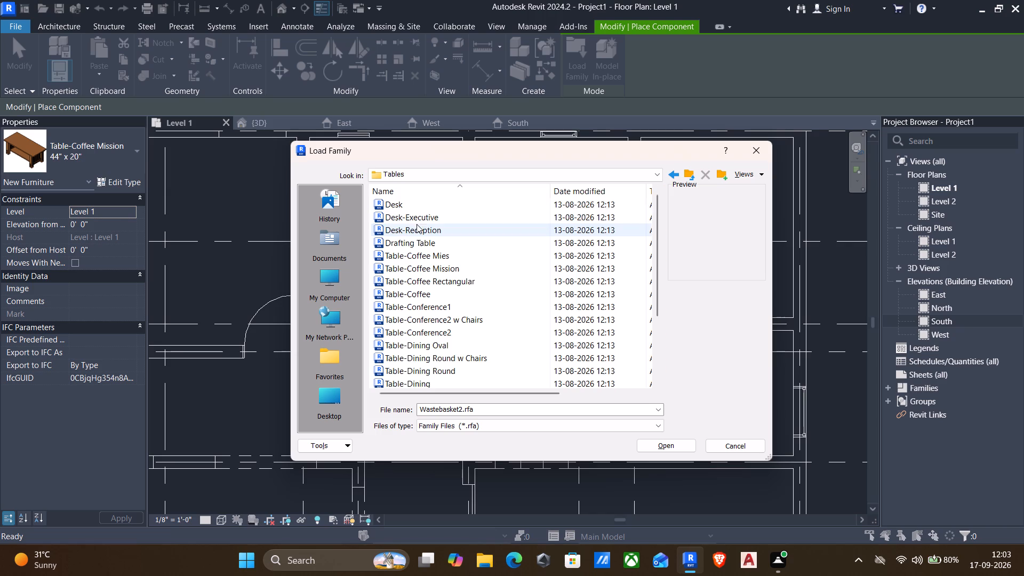
{"action": "left_click", "coordinate": [418, 214]}
{"action": "key", "text": "Up"}
{"action": "key", "text": "Down"}
{"action": "key", "text": "Down"}
{"action": "key", "text": "Down"}
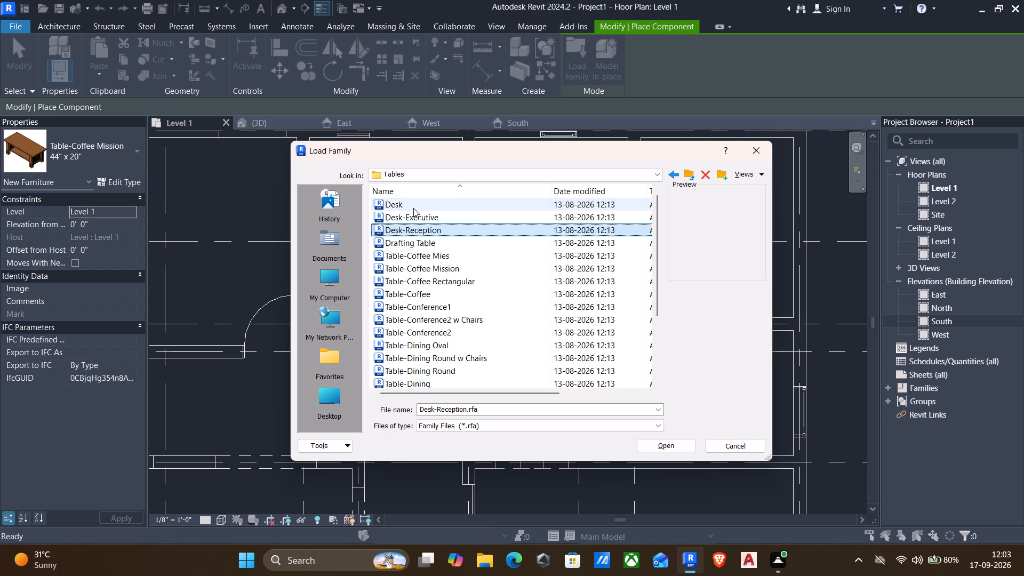
{"action": "key", "text": "Down"}
{"action": "key", "text": "Down"}
{"action": "key", "text": "Down"}
{"action": "key", "text": "Down"}
{"action": "key", "text": "Down"}
{"action": "key", "text": "Down"}
{"action": "key", "text": "Down"}
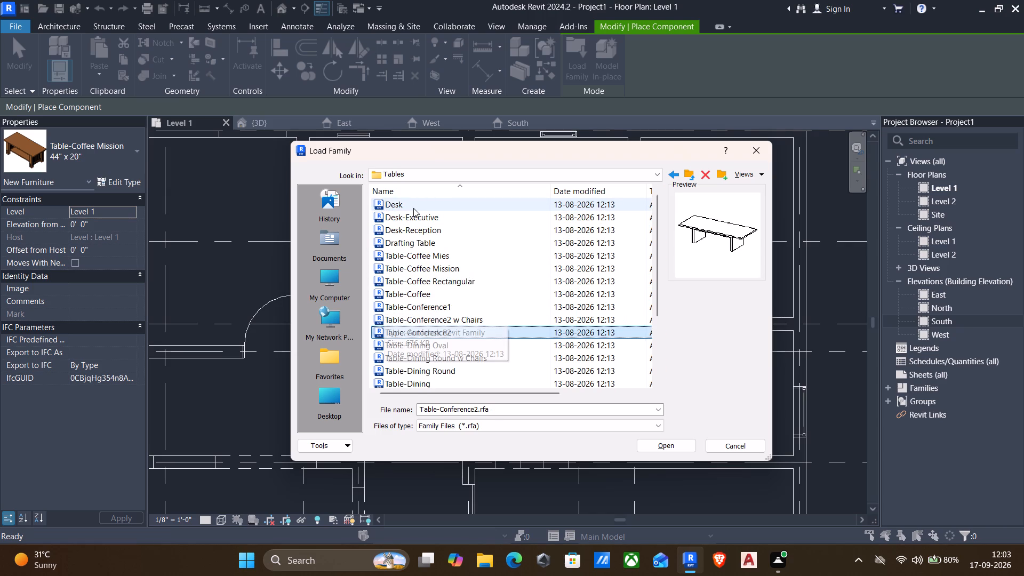
{"action": "key", "text": "Up"}
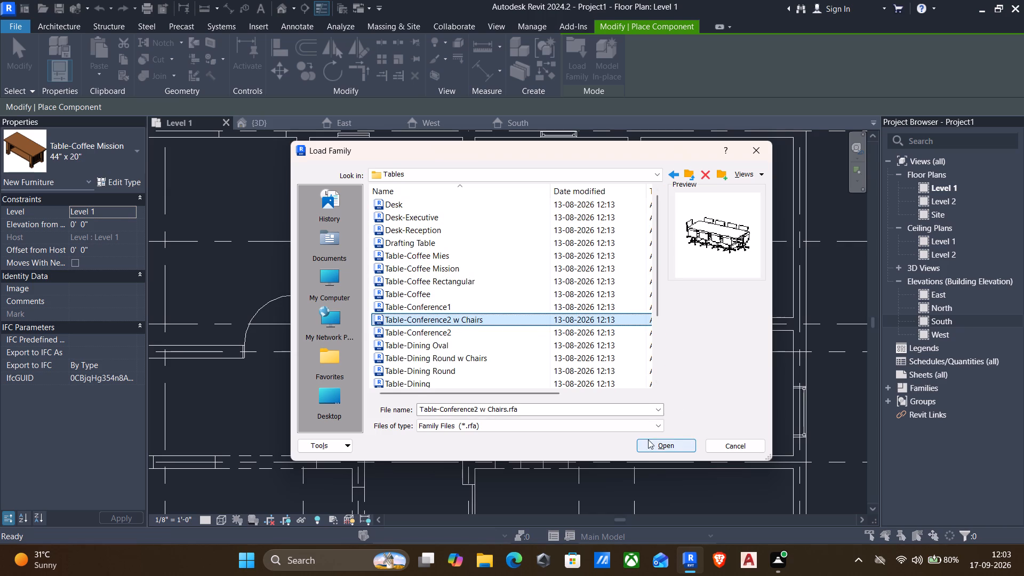
{"action": "left_click", "coordinate": [675, 446]}
Place the 48" x 144" conference table with chairs on grid C in the room between grids B and D, about 6'-2" from the grid 9 wall.
{"action": "middle_click_drag", "start_coordinate": [486, 314], "coordinate": [569, 367]}
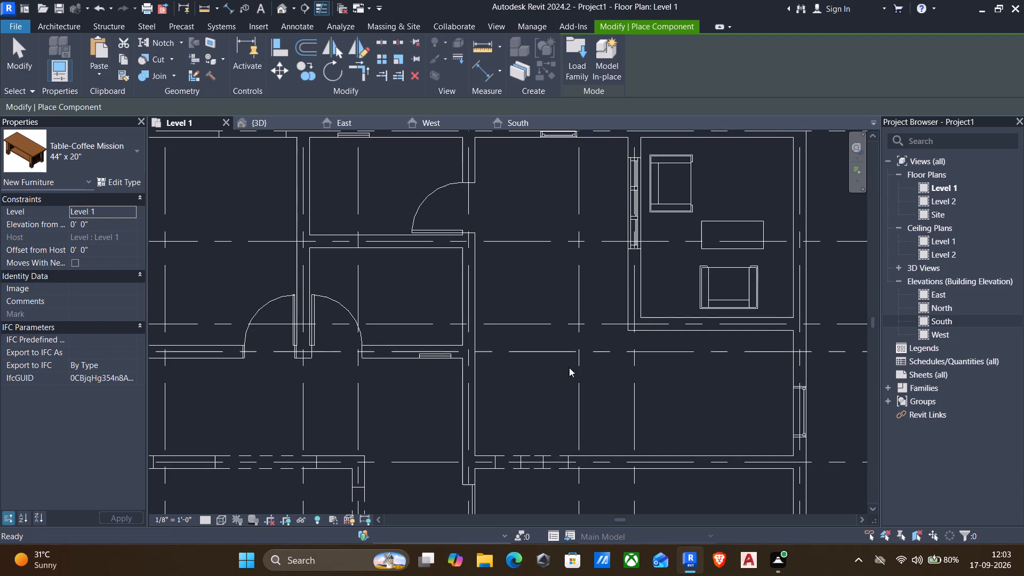
{"action": "middle_click_drag", "start_coordinate": [569, 367], "coordinate": [598, 384]}
{"action": "scroll", "coordinate": [598, 384], "scroll_direction": "down", "scroll_amount": 2}
{"action": "middle_click_drag", "start_coordinate": [323, 277], "coordinate": [418, 338]}
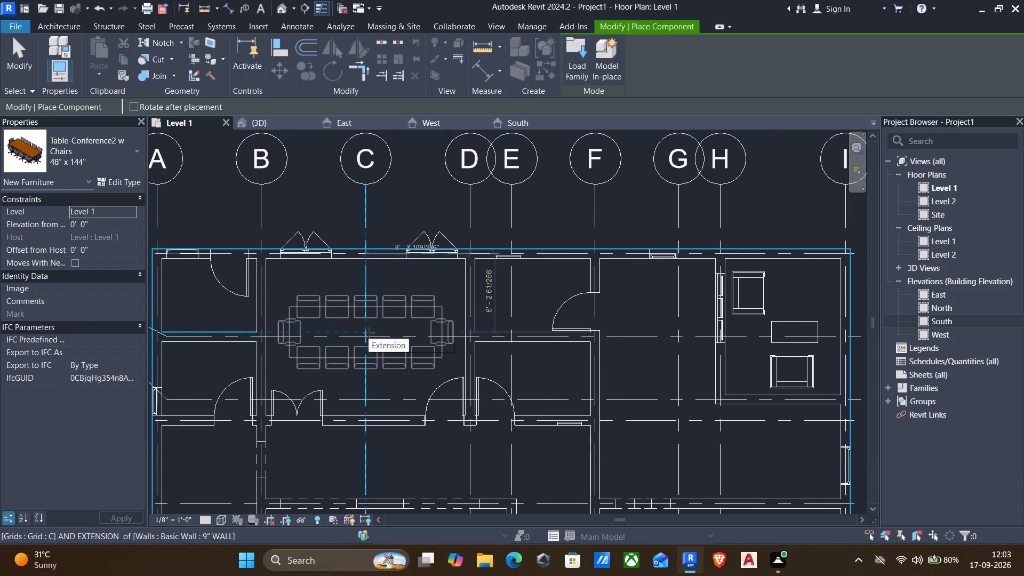
{"action": "left_click", "coordinate": [365, 334]}
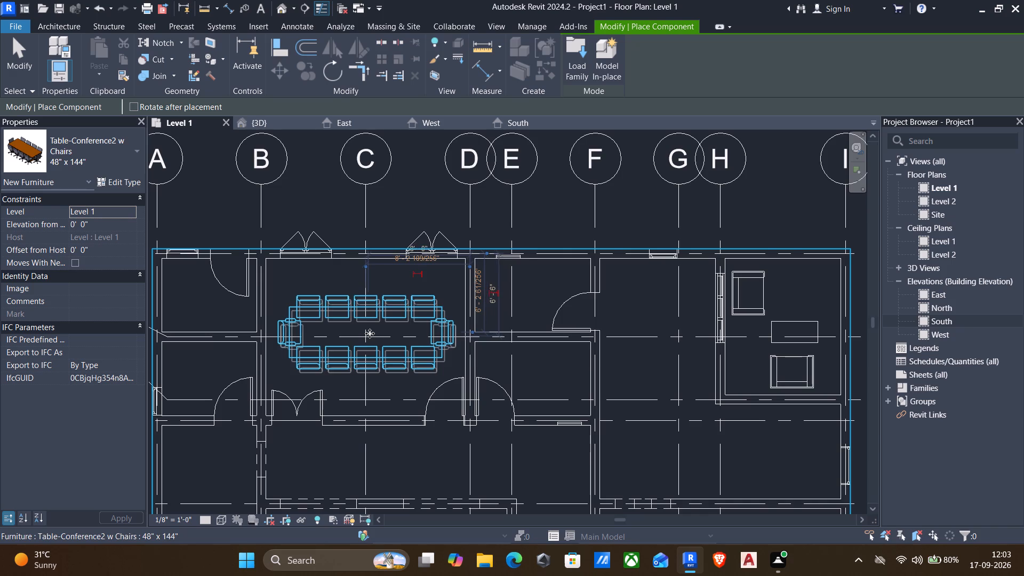
{"action": "key", "text": "Escape"}
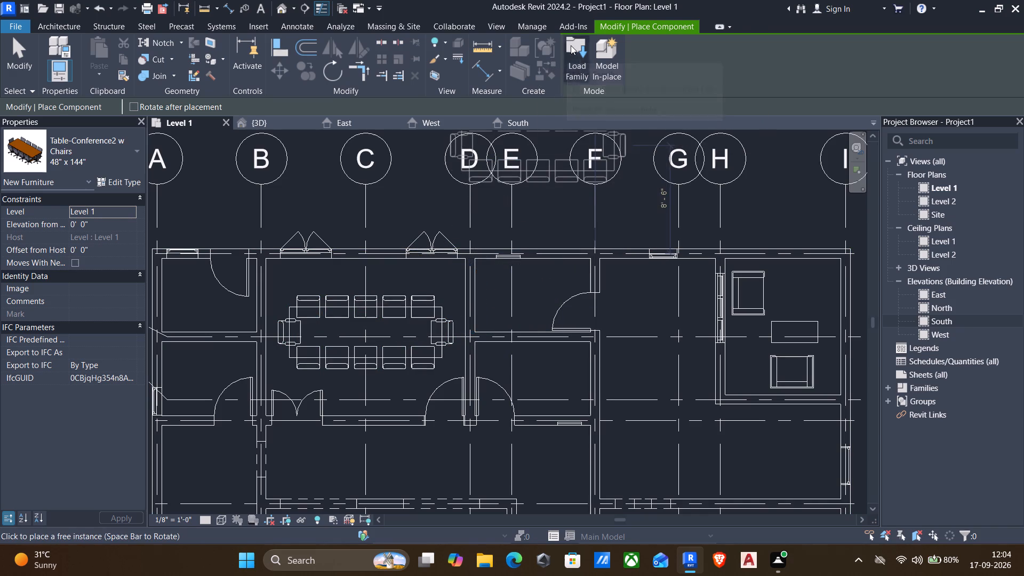
Compare the dining tables in the Tables folder and load the Table-Dining Round w Chairs family for component placement.
{"action": "left_click", "coordinate": [572, 44]}
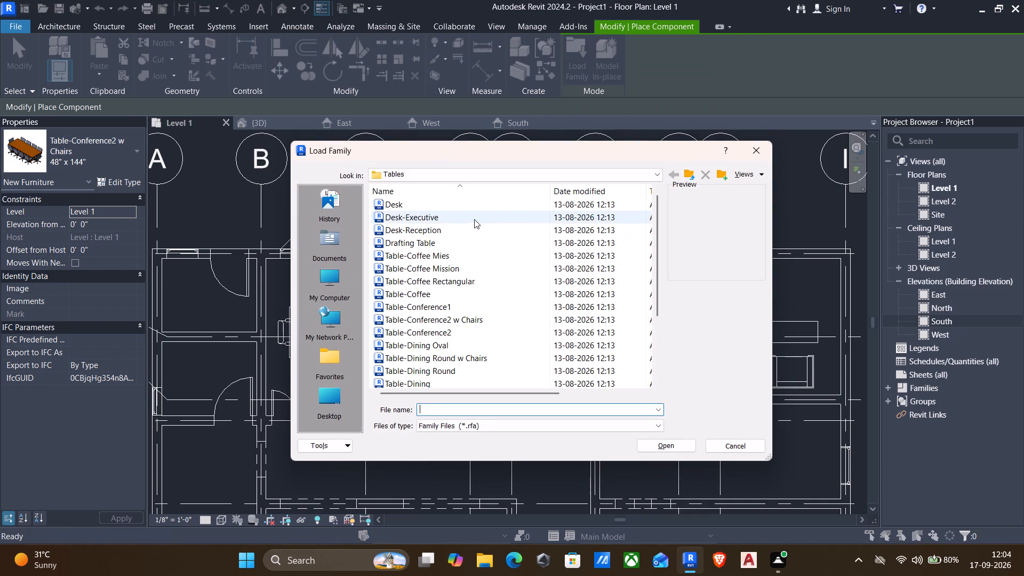
{"action": "left_click", "coordinate": [431, 212]}
{"action": "key", "text": "Down"}
{"action": "key", "text": "Down"}
{"action": "key", "text": "Down"}
{"action": "key", "text": "Down"}
{"action": "key", "text": "Down"}
{"action": "key", "text": "Down"}
{"action": "key", "text": "Down"}
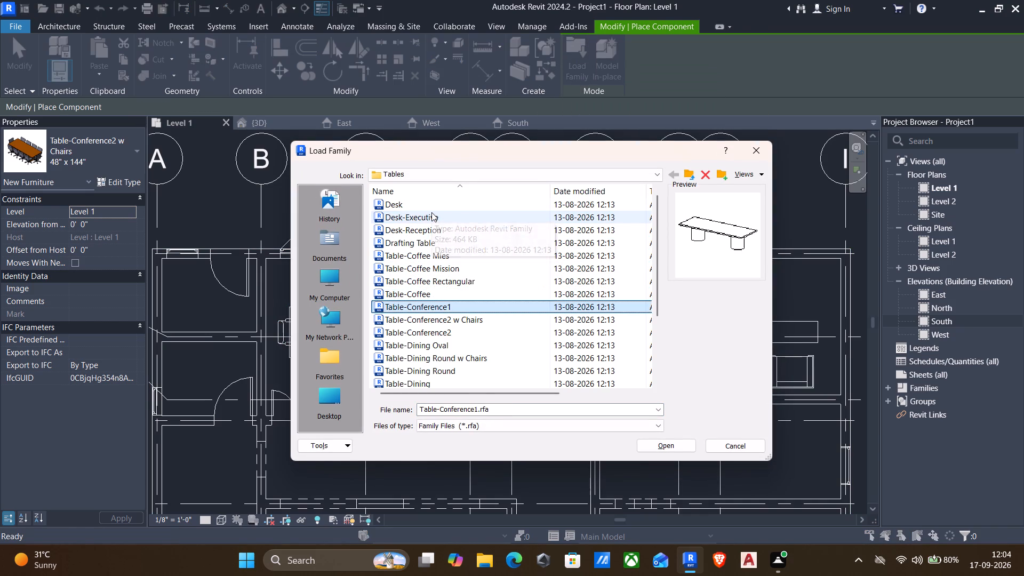
{"action": "key", "text": "Down"}
{"action": "key", "text": "Down"}
{"action": "key", "text": "Down"}
{"action": "key", "text": "Down"}
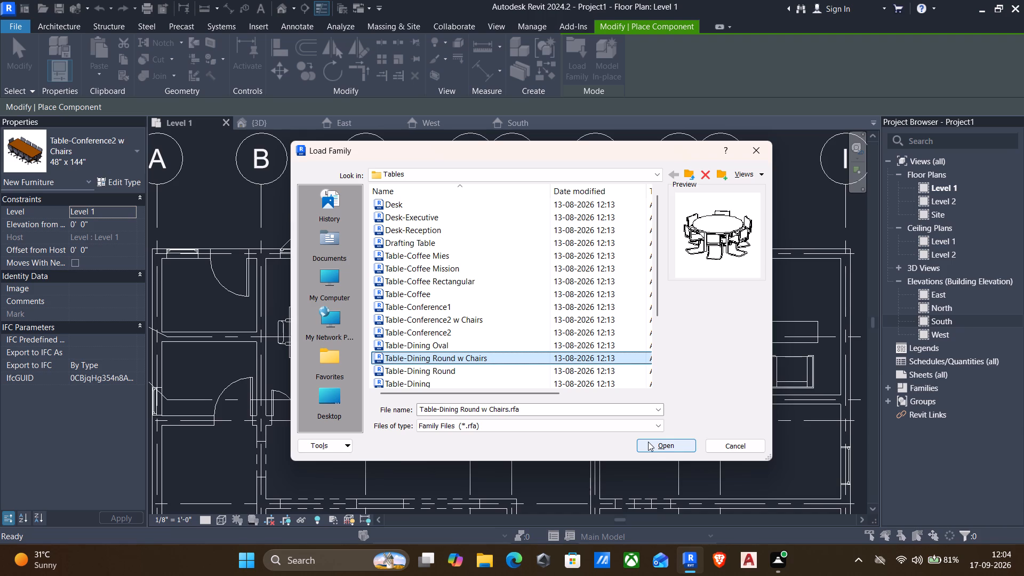
{"action": "key", "text": "Down"}
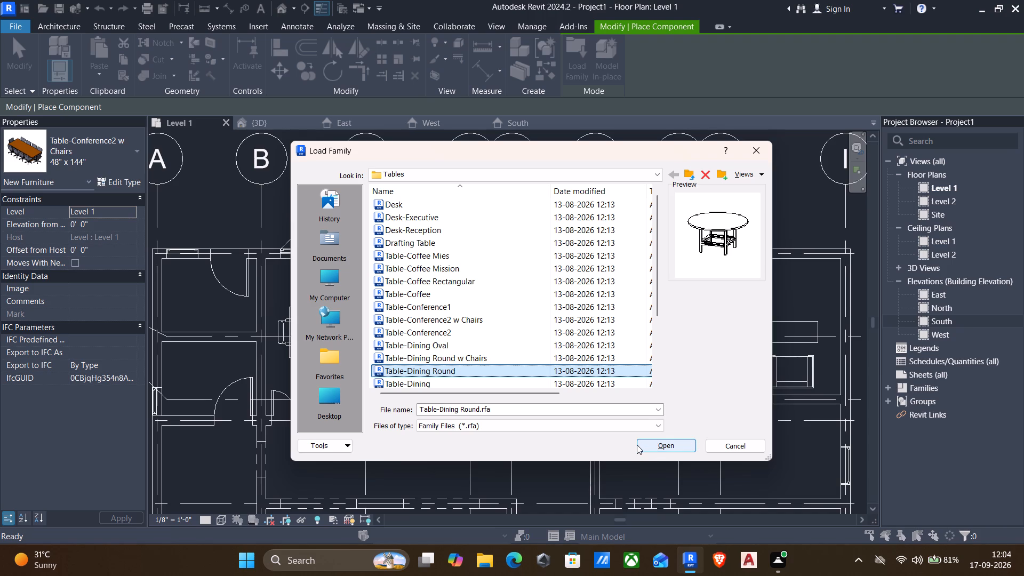
{"action": "key", "text": "Down"}
{"action": "key", "text": "Up"}
{"action": "key", "text": "Up"}
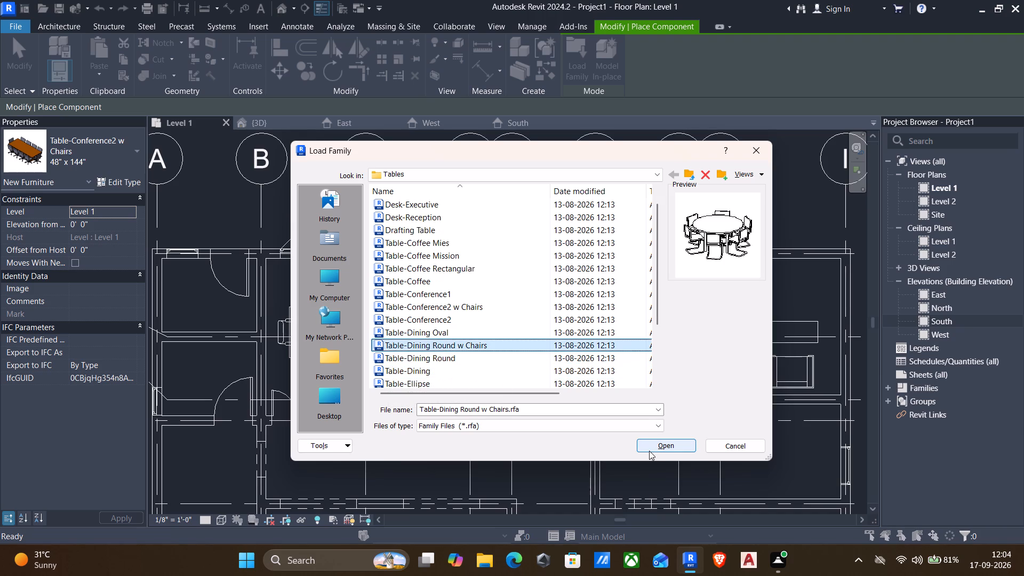
{"action": "left_click", "coordinate": [654, 449]}
{"action": "scroll", "coordinate": [661, 350], "scroll_direction": "down", "scroll_amount": 1}
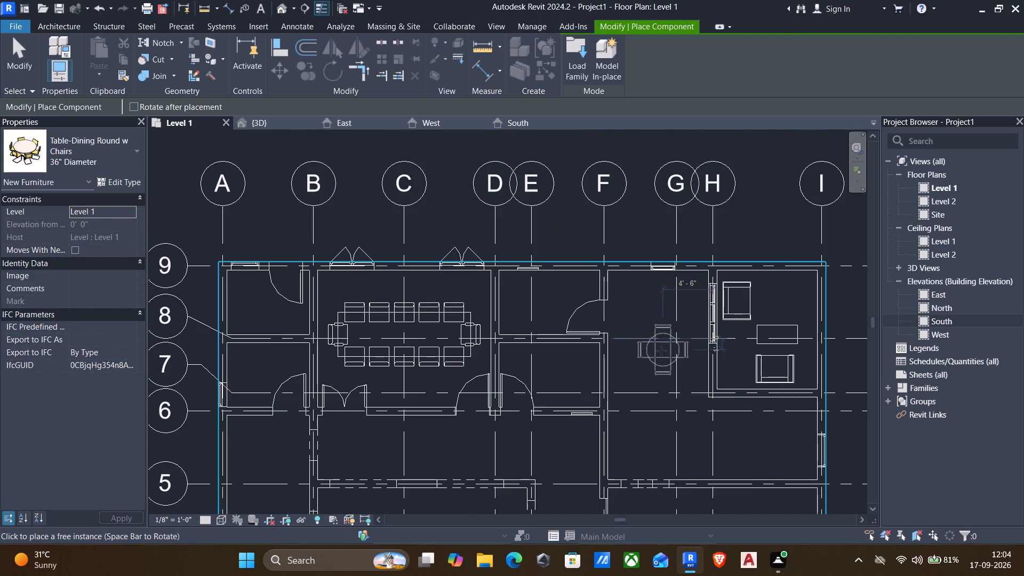
Place the 36" diameter round dining table with chairs between grids F and G, about 5'-0" from the grid H wall and near grid 7.
{"action": "scroll", "coordinate": [660, 386], "scroll_direction": "down", "scroll_amount": 1}
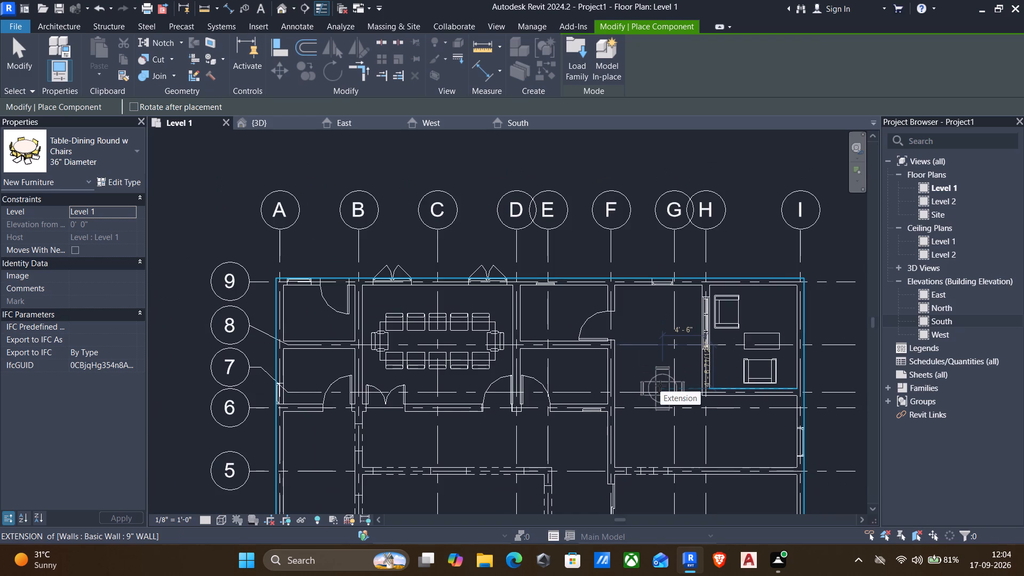
{"action": "scroll", "coordinate": [660, 386], "scroll_direction": "up", "scroll_amount": 2}
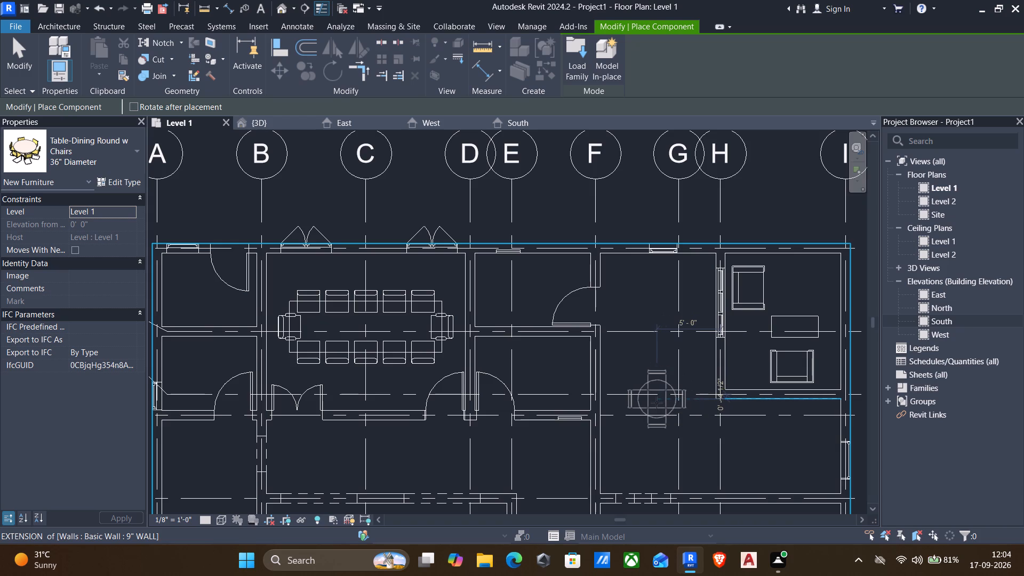
{"action": "left_click", "coordinate": [657, 403]}
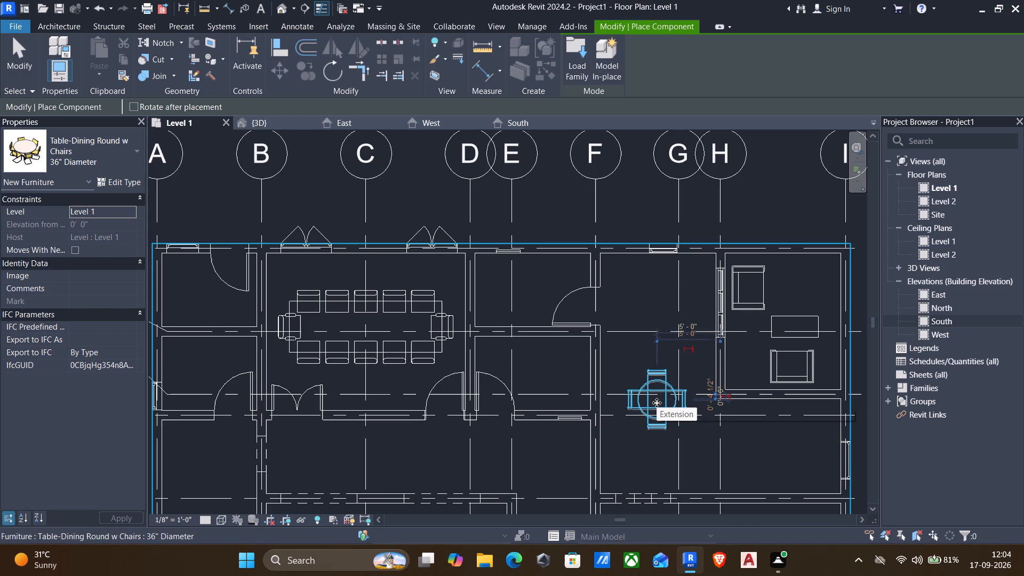
{"action": "key", "text": "Escape"}
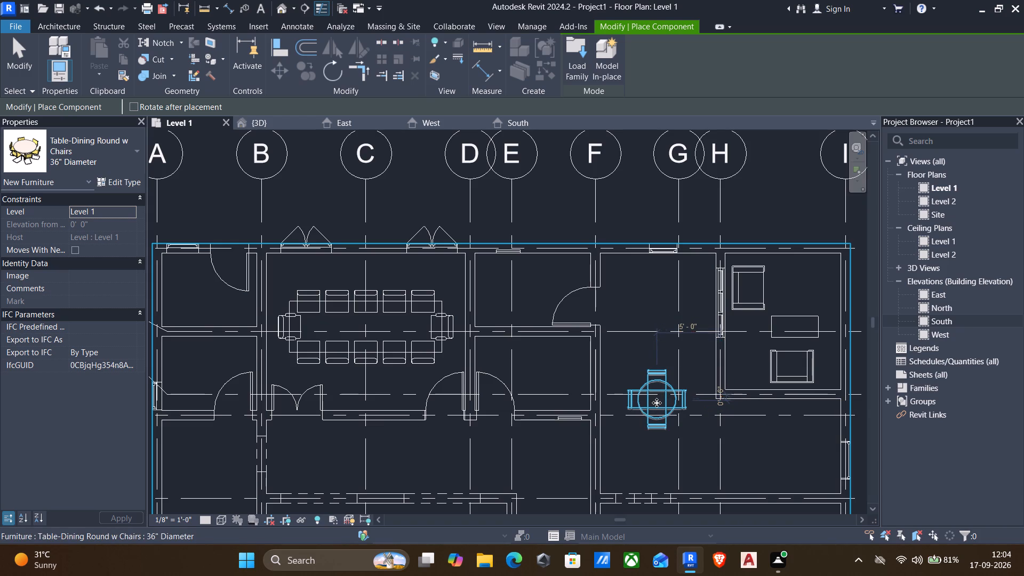
{"action": "key", "text": "Escape"}
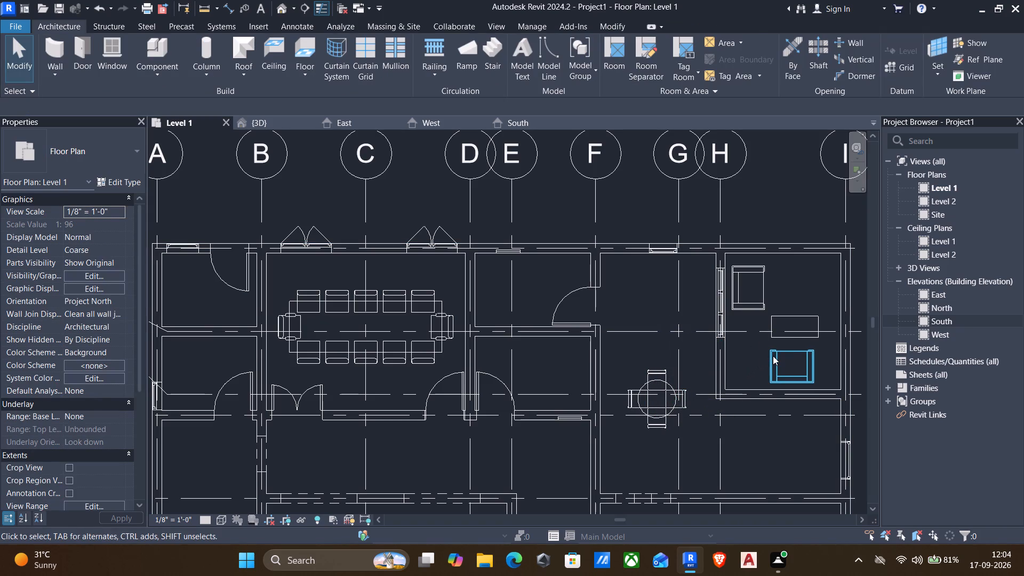
Set the width of the Chair-Corbu type to 5'.
{"action": "left_click", "coordinate": [773, 356]}
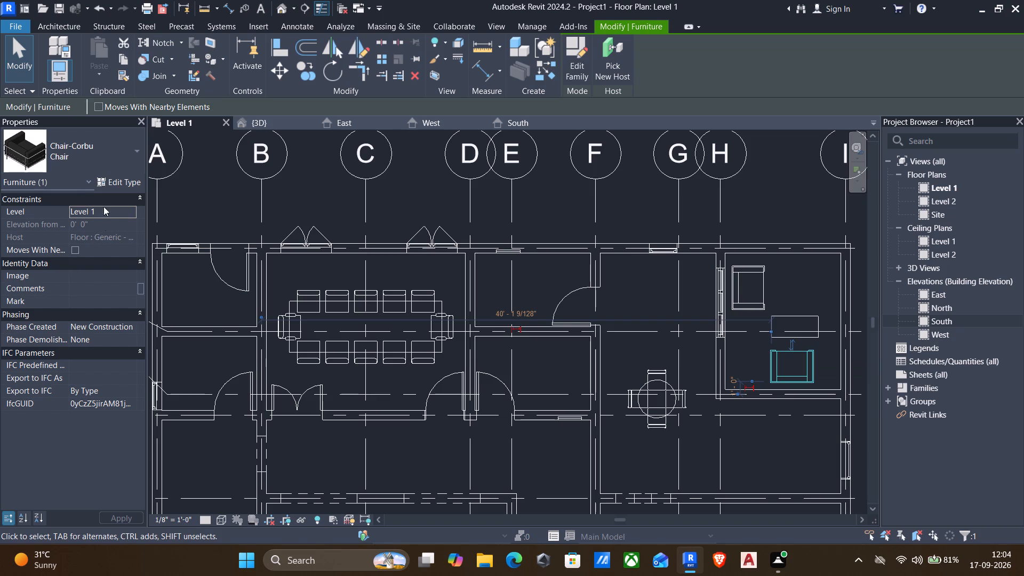
{"action": "left_click", "coordinate": [118, 178]}
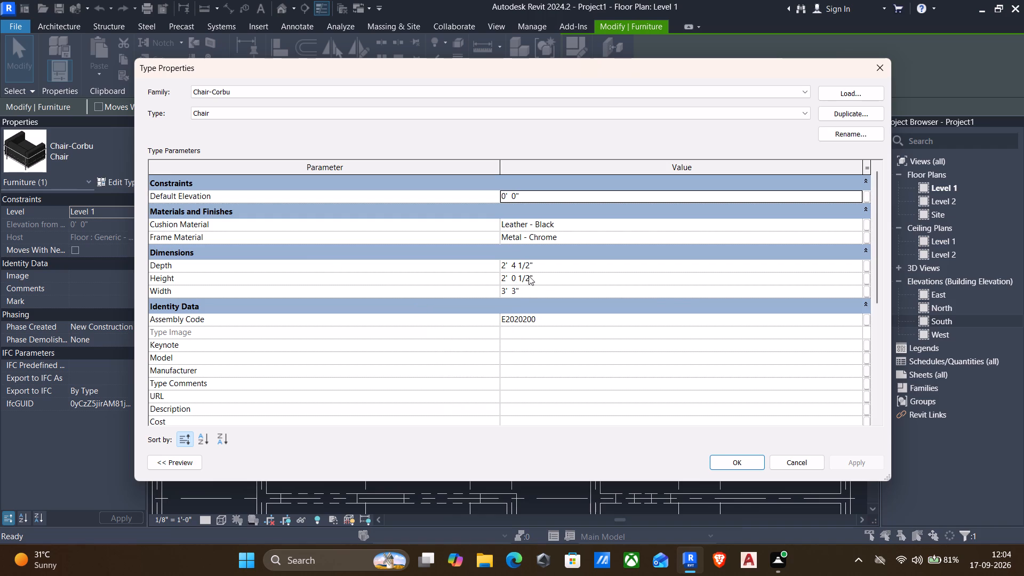
{"action": "left_click", "coordinate": [540, 288]}
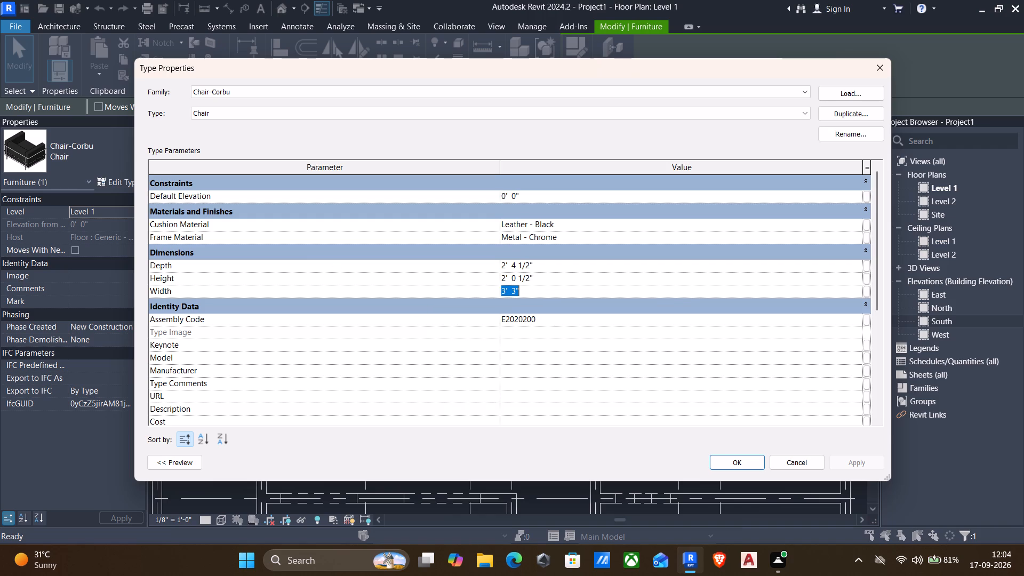
{"action": "type", "text": "5'"}
{"action": "key", "text": "Return"}
{"action": "left_click", "coordinate": [856, 458]}
{"action": "left_click", "coordinate": [722, 468]}
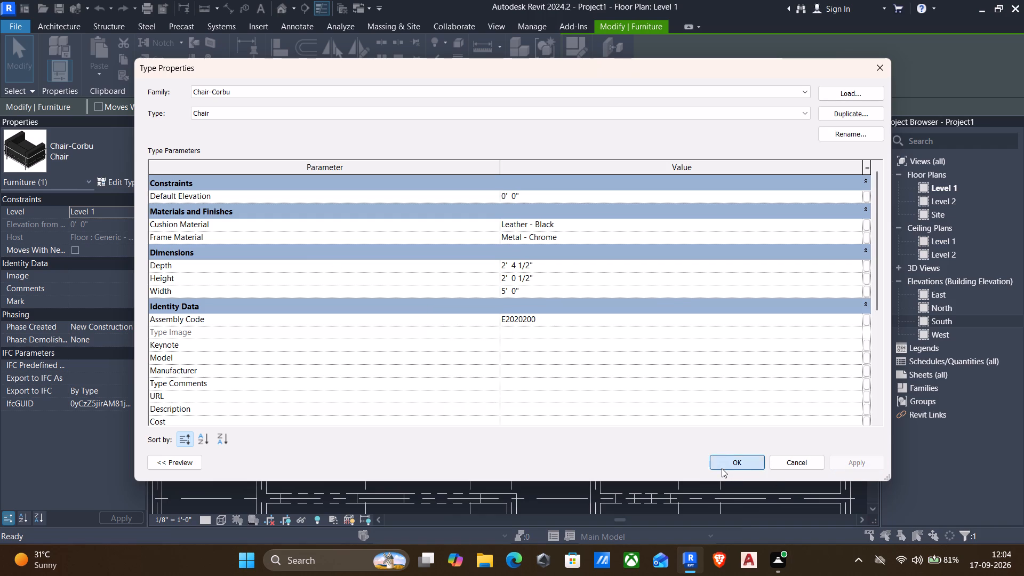
{"action": "key", "text": "Escape"}
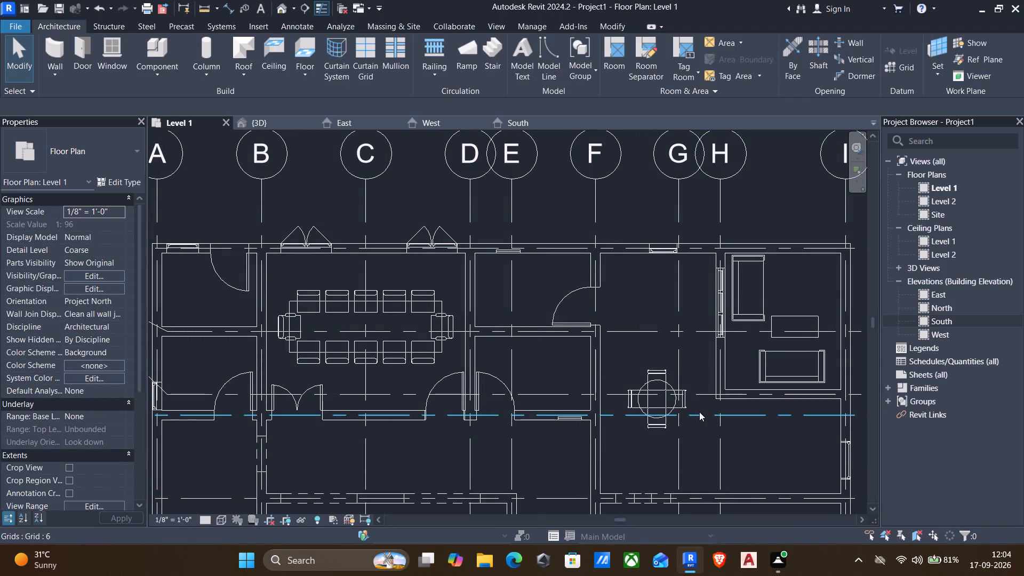
Nudge the Chair-Corbu beside the curtain wall against the grid H wall and slightly off the grid 9 wall, and the coffee table toward grid I.
{"action": "scroll", "coordinate": [703, 410], "scroll_direction": "down", "scroll_amount": 1}
{"action": "left_click", "coordinate": [745, 318]}
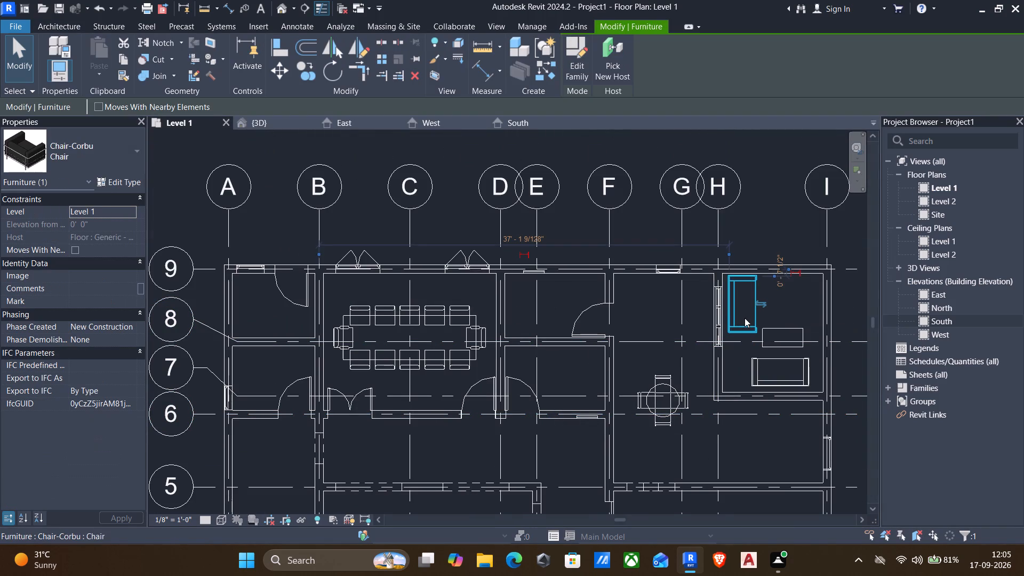
{"action": "key", "text": "Down"}
{"action": "key", "text": "Down"}
{"action": "left_click", "coordinate": [780, 345]}
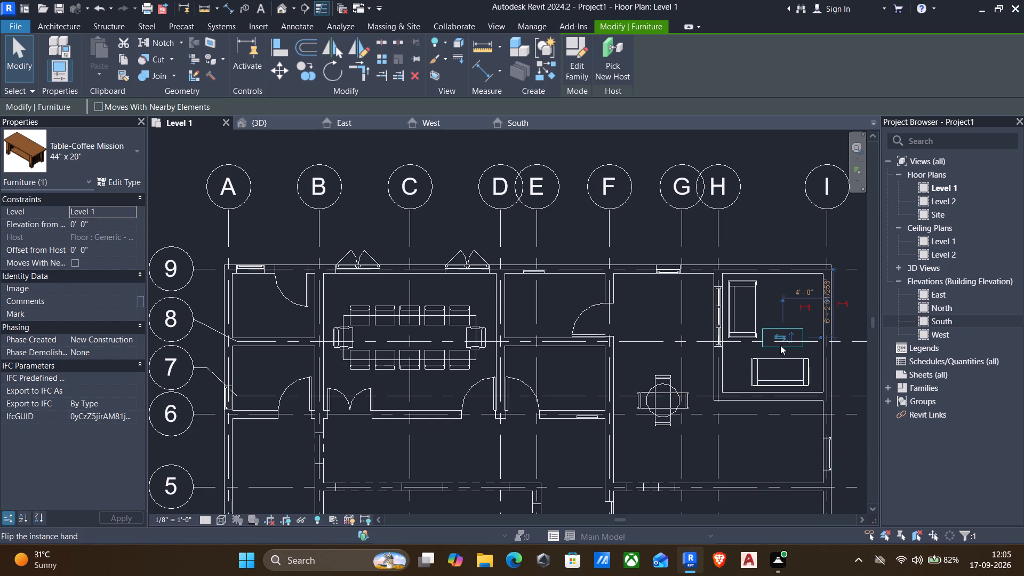
{"action": "key", "text": "Right"}
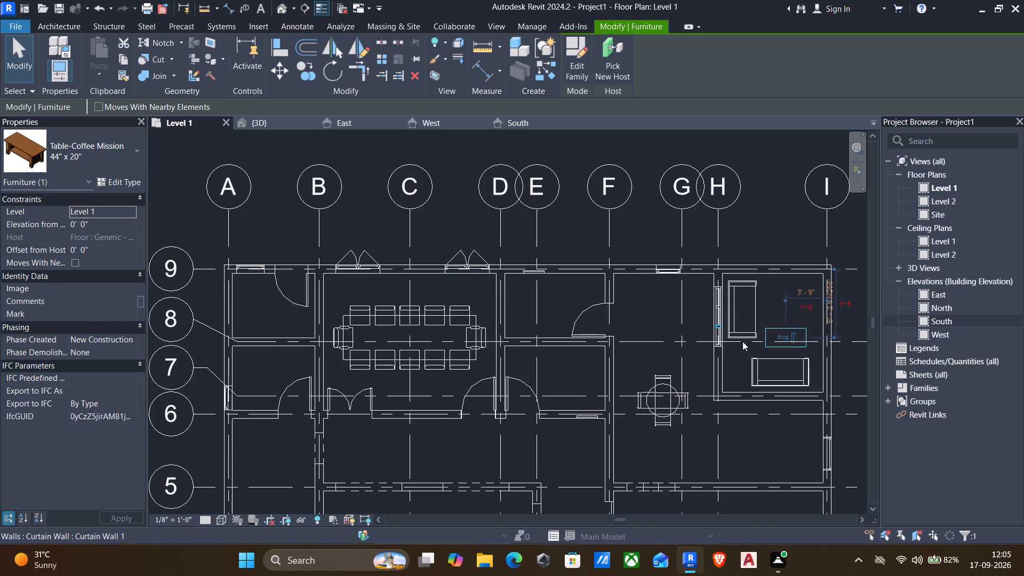
{"action": "left_click", "coordinate": [743, 341]}
{"action": "key", "text": "Left"}
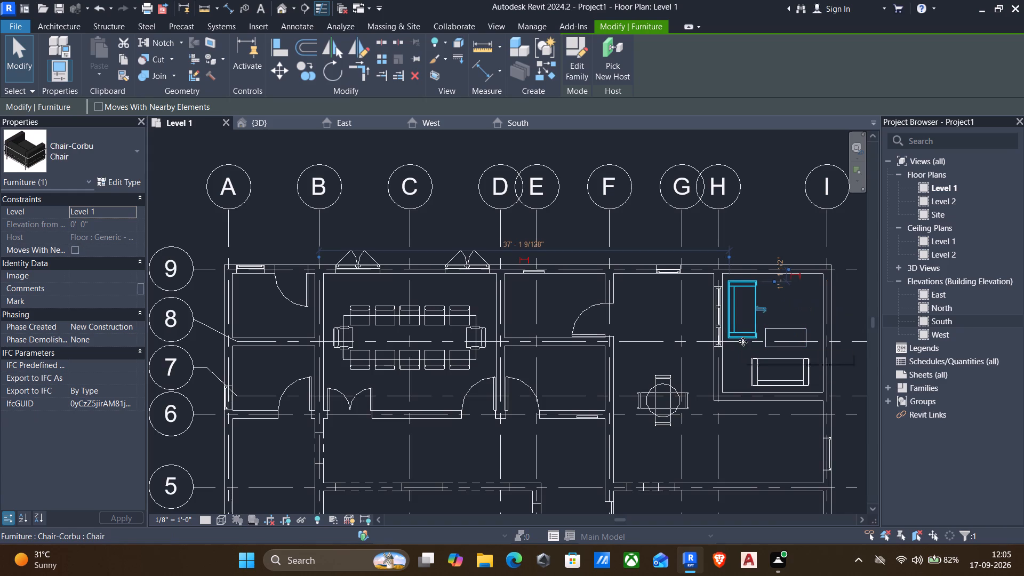
{"action": "key", "text": "Left"}
{"action": "key", "text": "Up"}
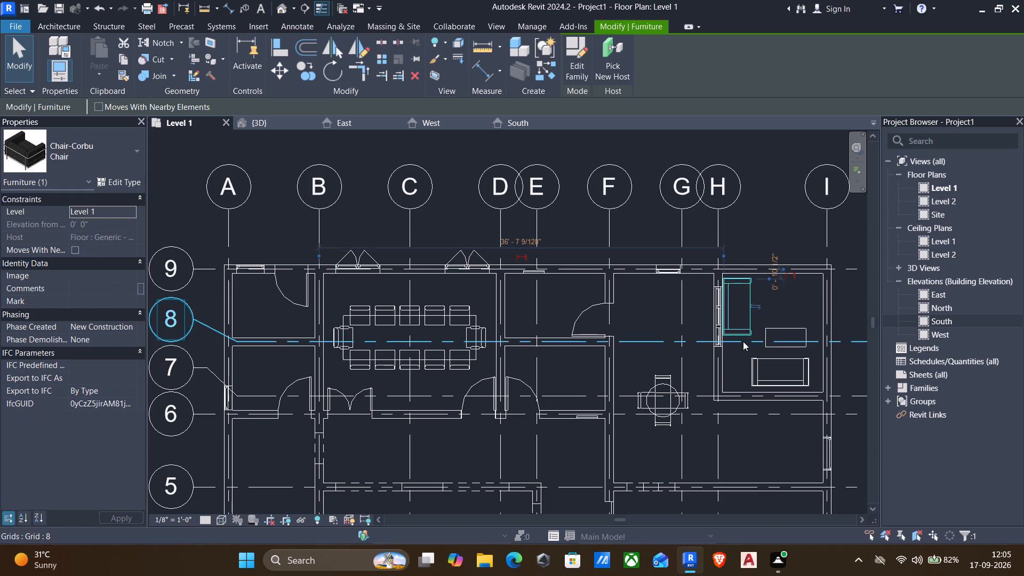
Nudge the other Chair-Corbu toward the room's south wall and grid I, and shift the coffee table slightly south toward it.
{"action": "left_click", "coordinate": [773, 369]}
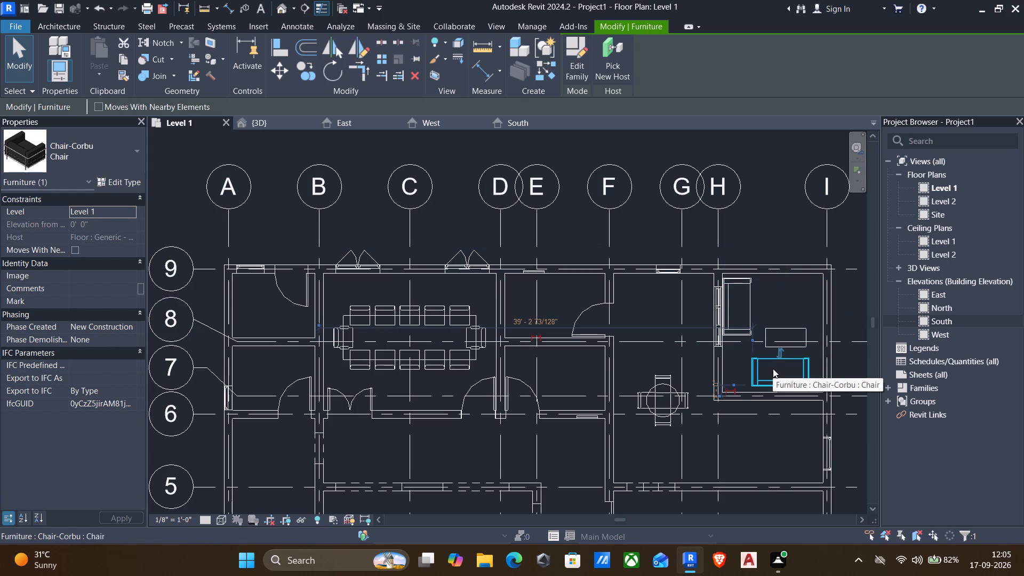
{"action": "key", "text": "Down"}
{"action": "key", "text": "Right"}
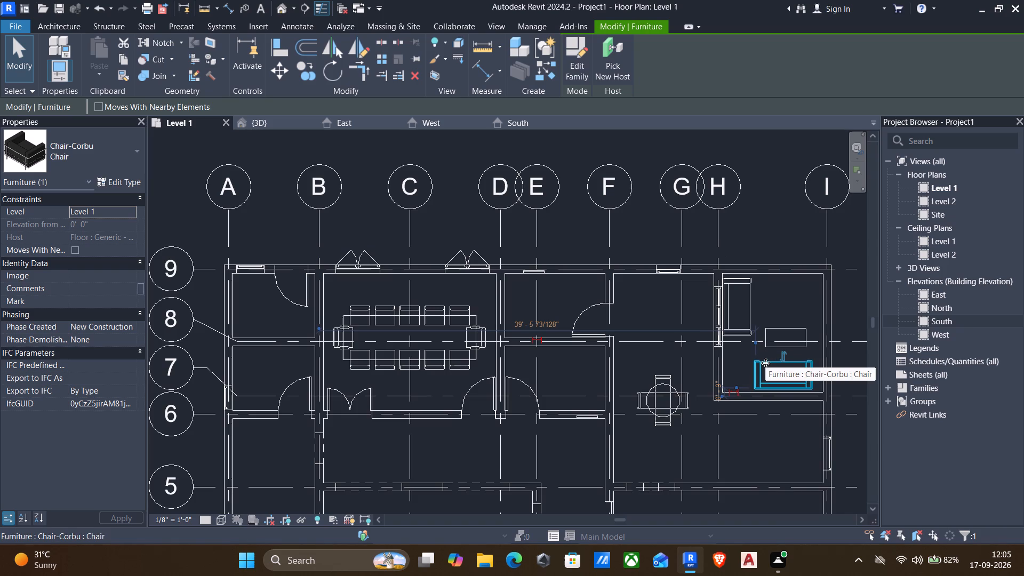
{"action": "key", "text": "Escape"}
{"action": "left_click", "coordinate": [780, 347]}
{"action": "key", "text": "Down"}
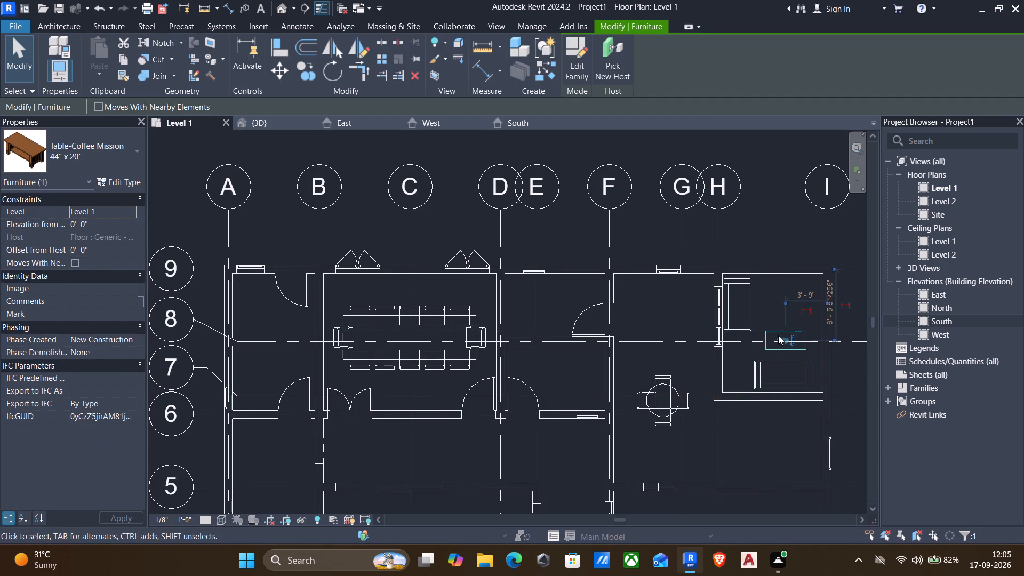
{"action": "key", "text": "Down"}
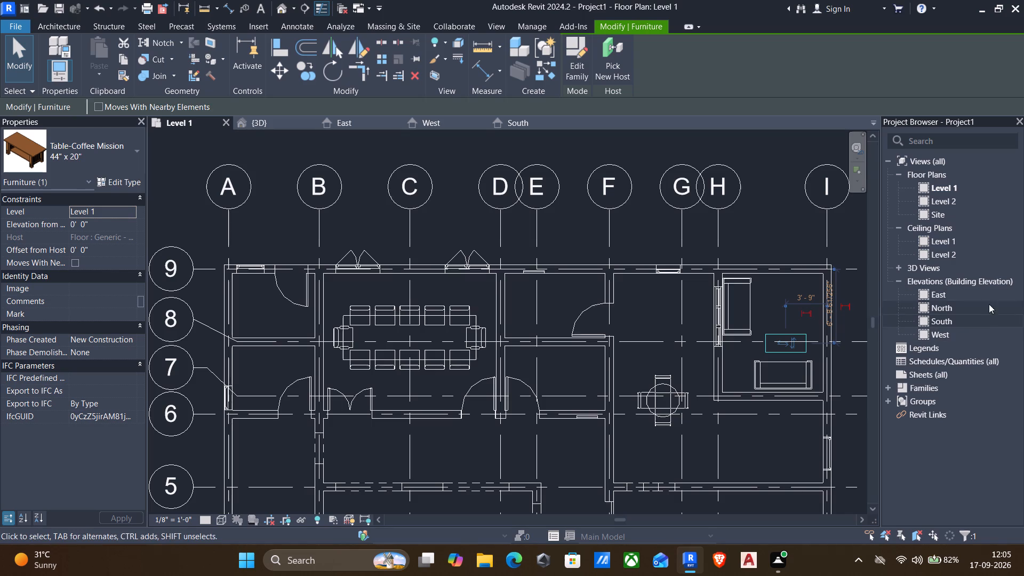
Search the project's families for "tabl" and pick Table-Coffee Mission, then clear the search.
{"action": "left_click", "coordinate": [887, 390]}
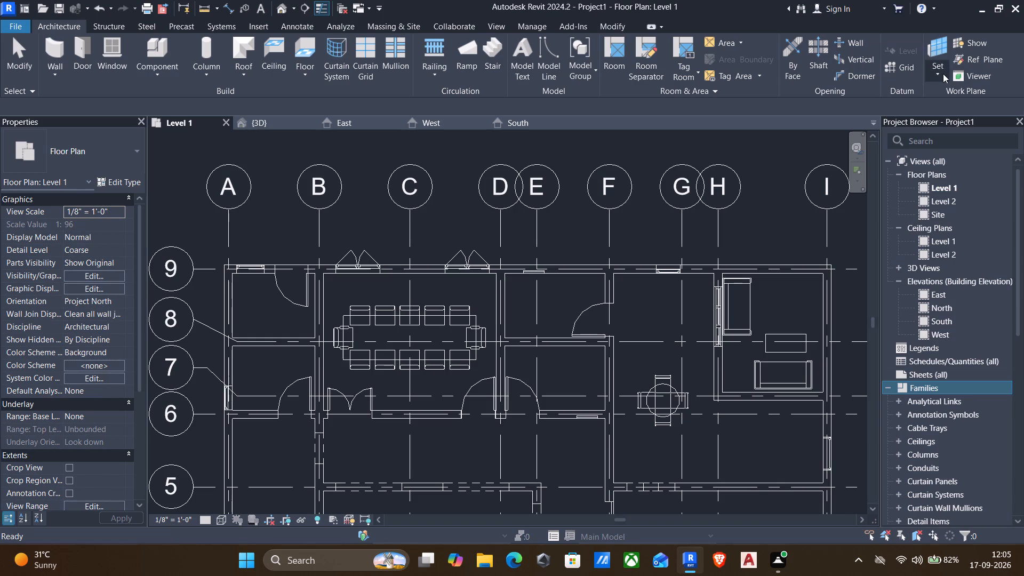
{"action": "left_click", "coordinate": [936, 139]}
{"action": "type", "text": "ta"}
{"action": "type", "text": "bl"}
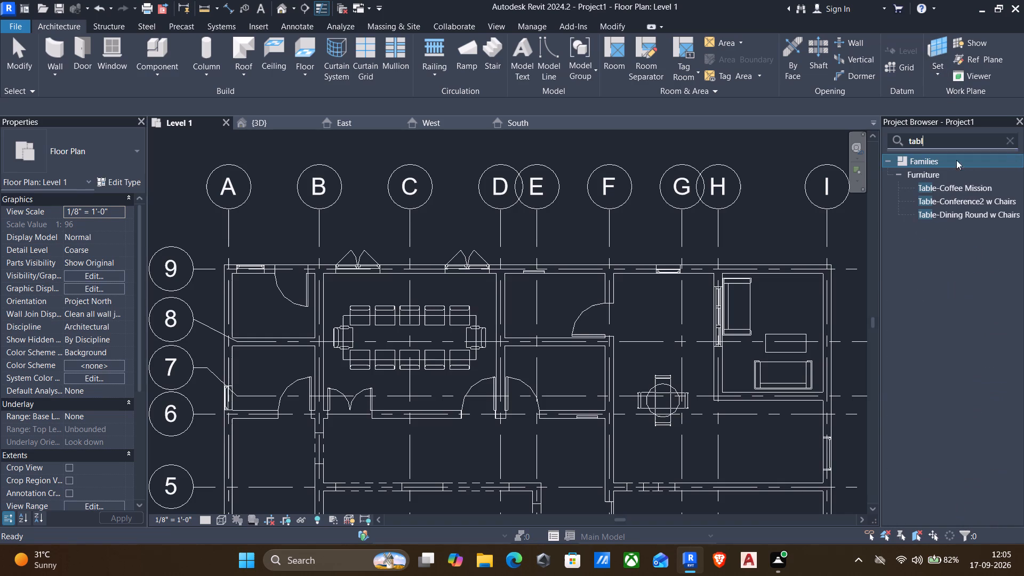
{"action": "left_click", "coordinate": [951, 186]}
{"action": "double_click", "coordinate": [950, 186]}
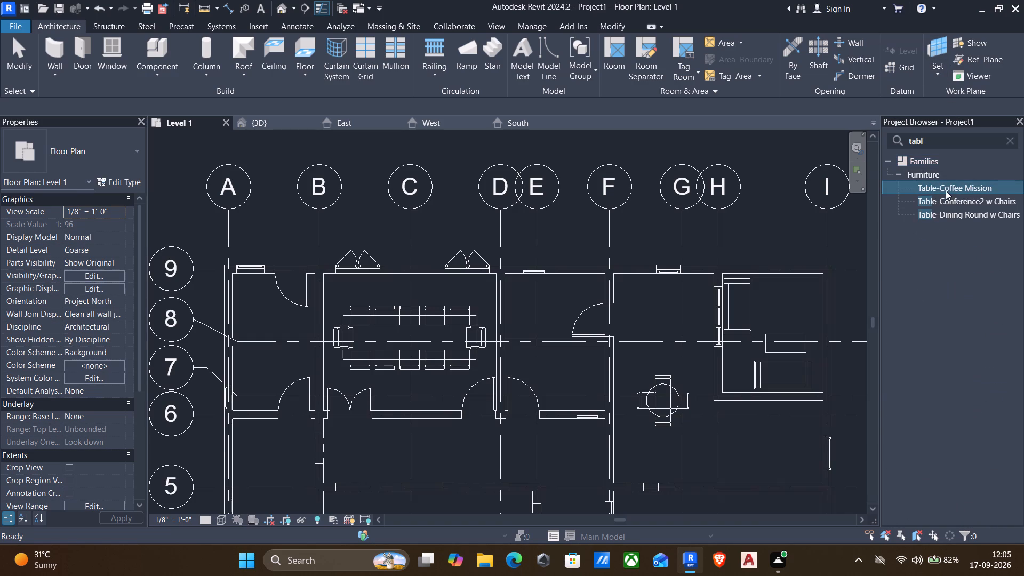
{"action": "double_click", "coordinate": [921, 187]}
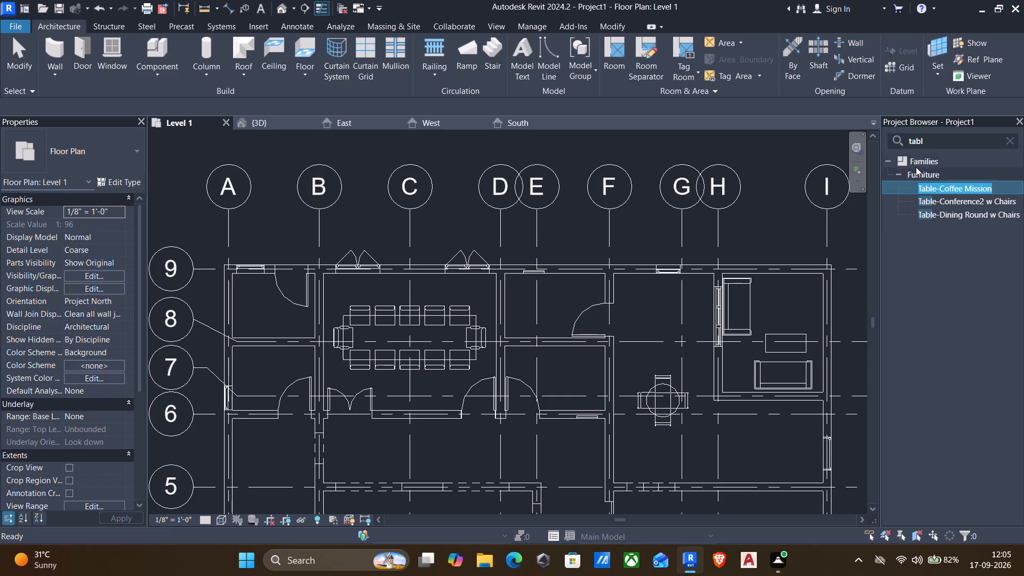
{"action": "left_click", "coordinate": [1010, 140]}
Examine the type properties of the Table-Coffee Mission family's 44" x 20" and 1120 x 510mm types without changing them.
{"action": "scroll", "coordinate": [849, 253], "scroll_direction": "down", "scroll_amount": 3}
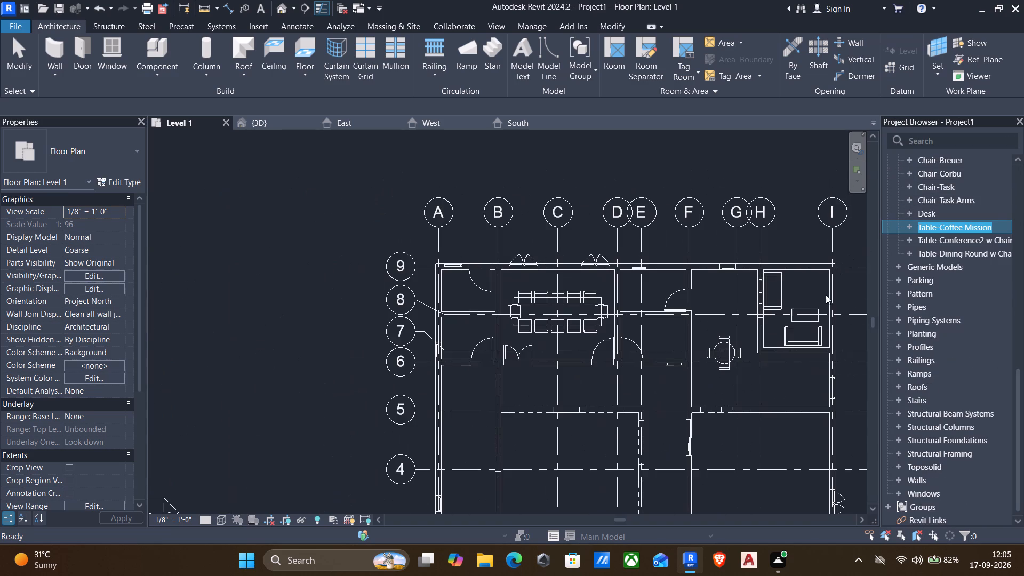
{"action": "scroll", "coordinate": [917, 326], "scroll_direction": "down", "scroll_amount": 2}
{"action": "scroll", "coordinate": [917, 326], "scroll_direction": "up", "scroll_amount": 2}
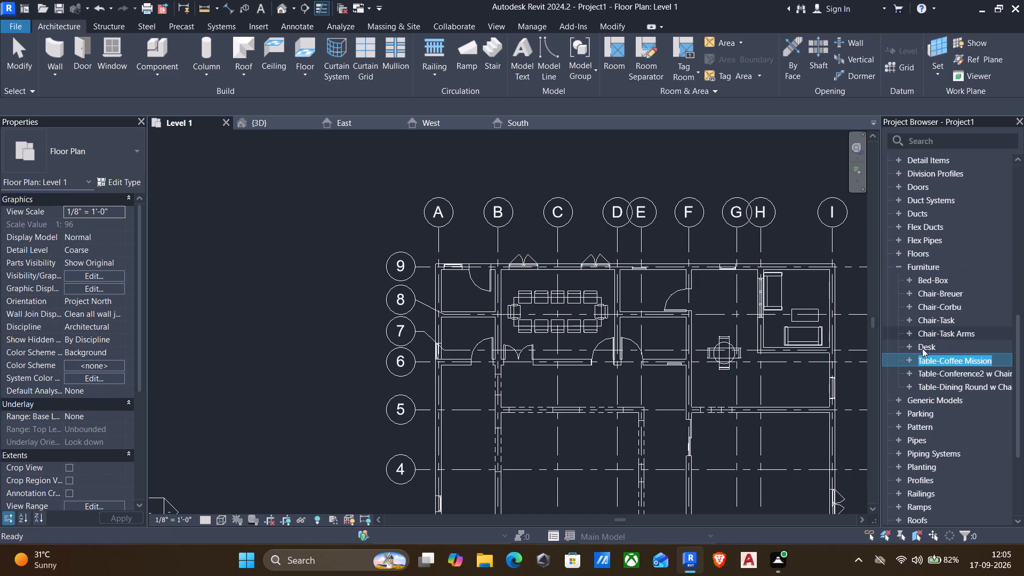
{"action": "left_click", "coordinate": [933, 363]}
{"action": "left_click", "coordinate": [920, 372]}
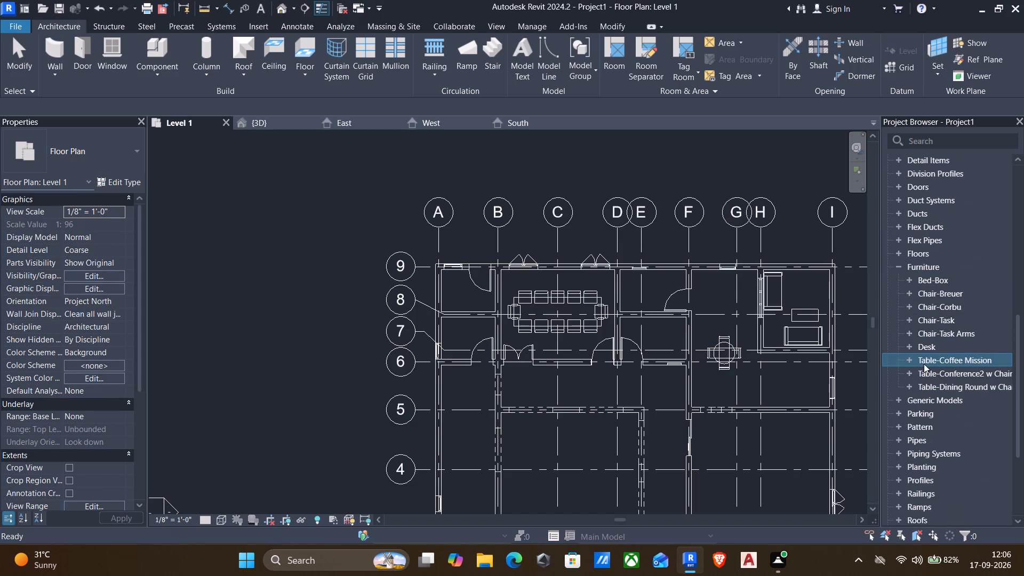
{"action": "left_click", "coordinate": [937, 359]}
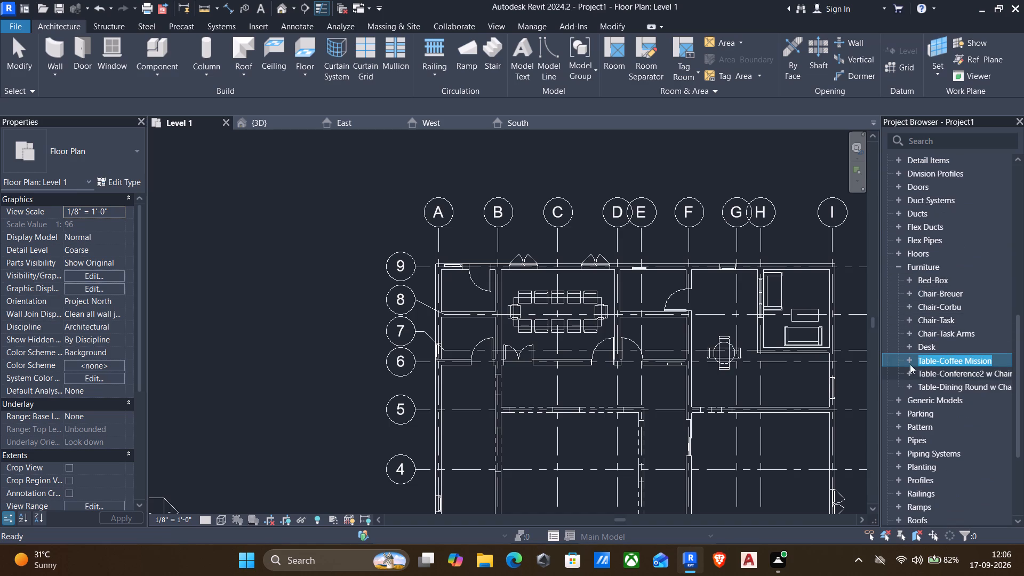
{"action": "left_click", "coordinate": [908, 361]}
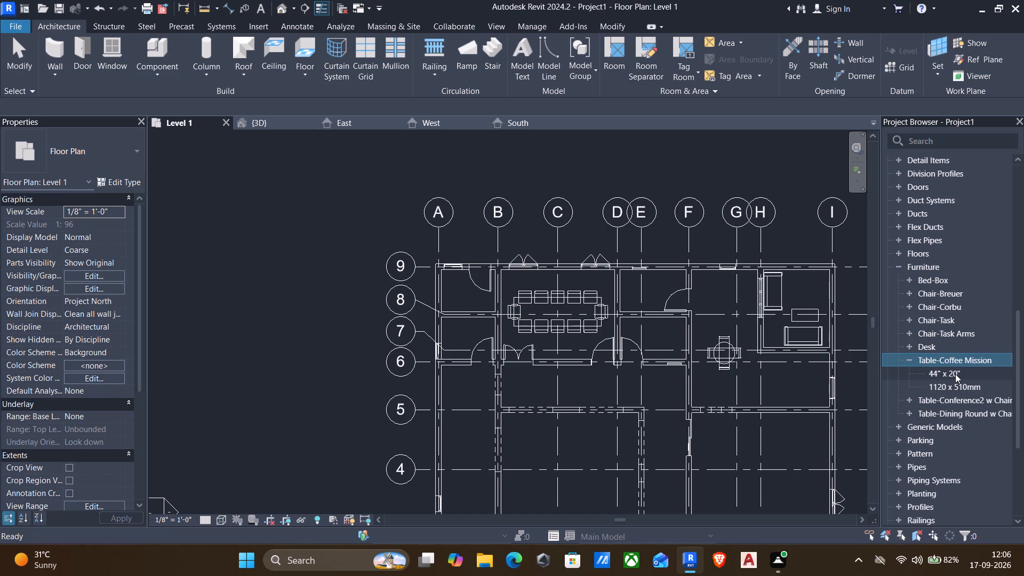
{"action": "double_click", "coordinate": [955, 375]}
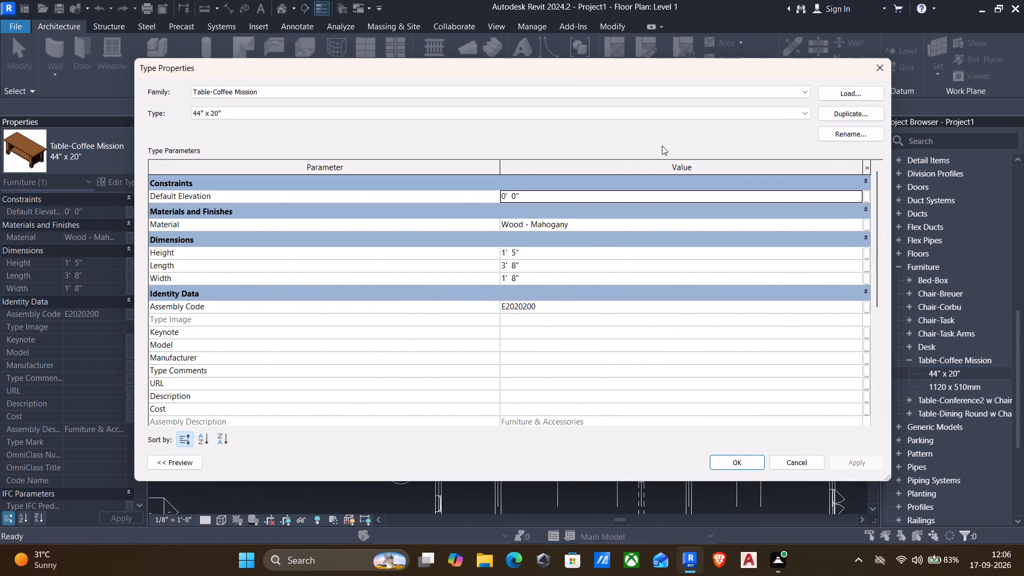
{"action": "left_click", "coordinate": [880, 69]}
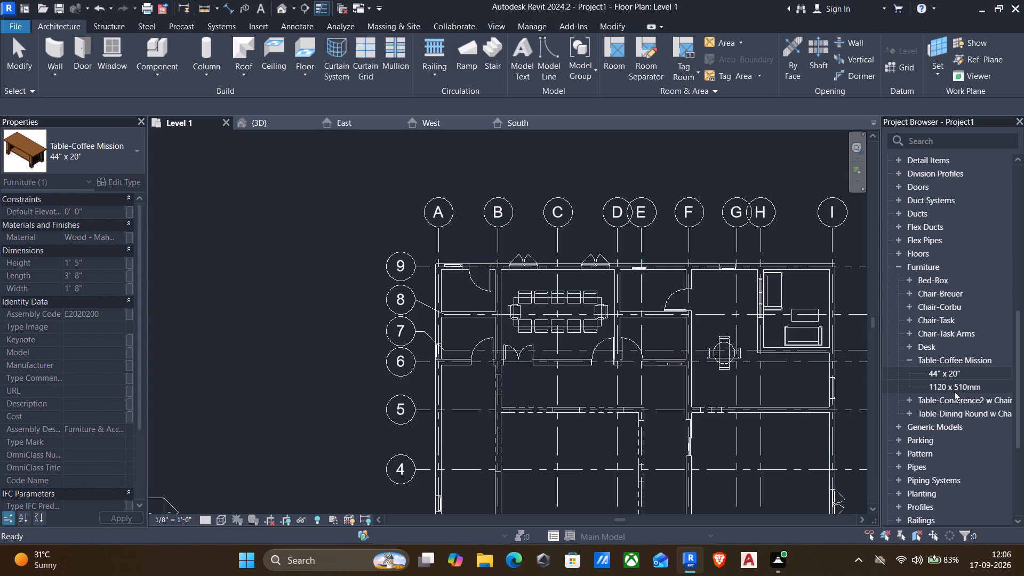
{"action": "double_click", "coordinate": [954, 391]}
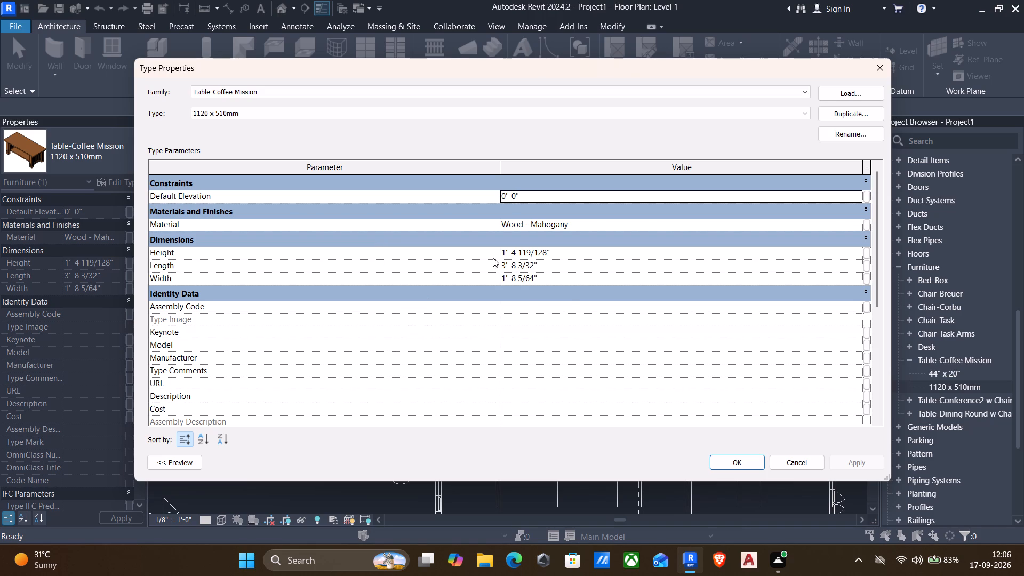
{"action": "left_click_drag", "start_coordinate": [877, 60], "coordinate": [870, 67]}
{"action": "double_click", "coordinate": [949, 376]}
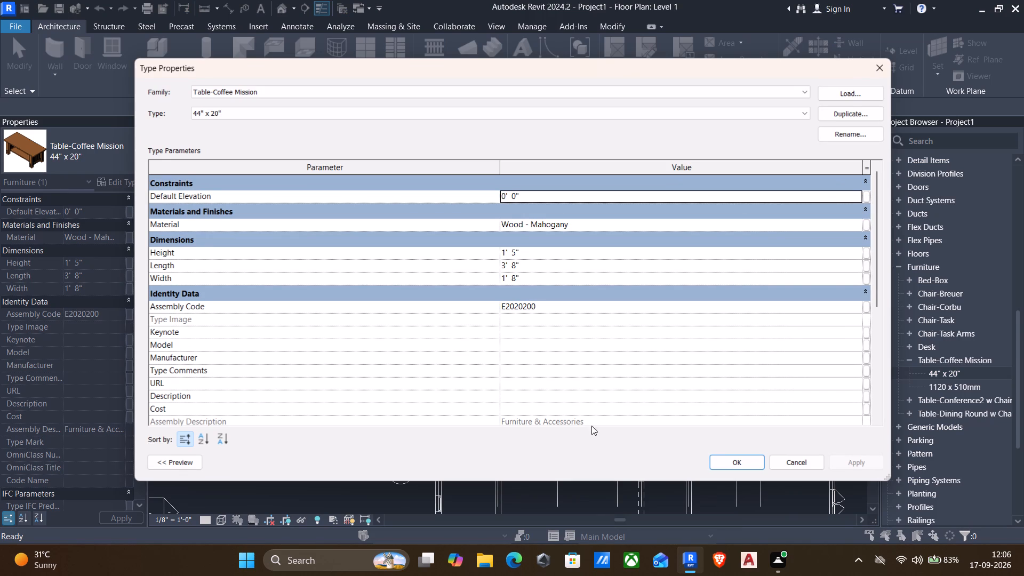
{"action": "left_click", "coordinate": [771, 458]}
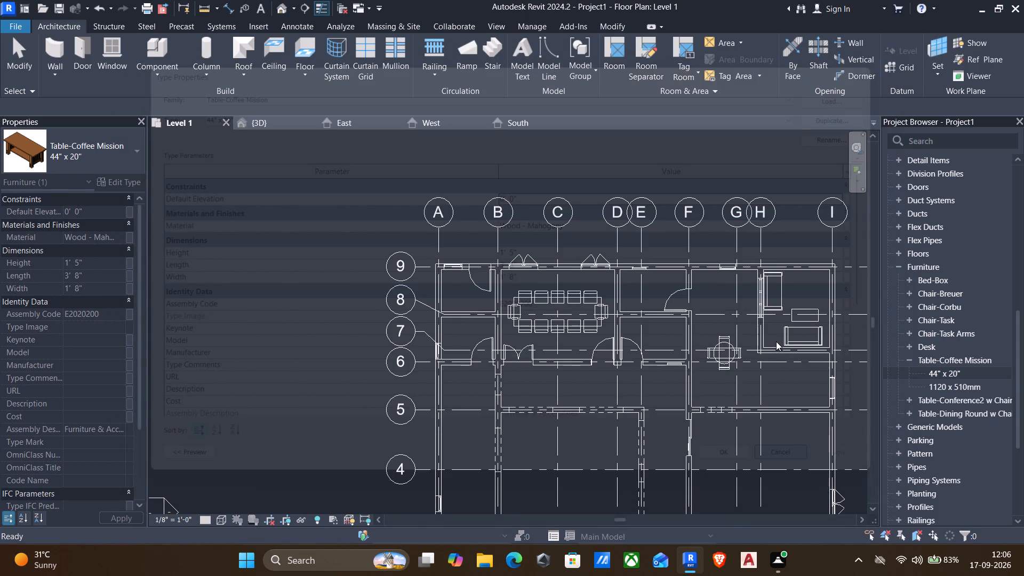
Examine the type properties of the Chair-Corbu near the room's south wall, then select the other Chair-Corbu beside the curtain wall.
{"action": "left_click", "coordinate": [773, 329]}
{"action": "left_click", "coordinate": [789, 330]}
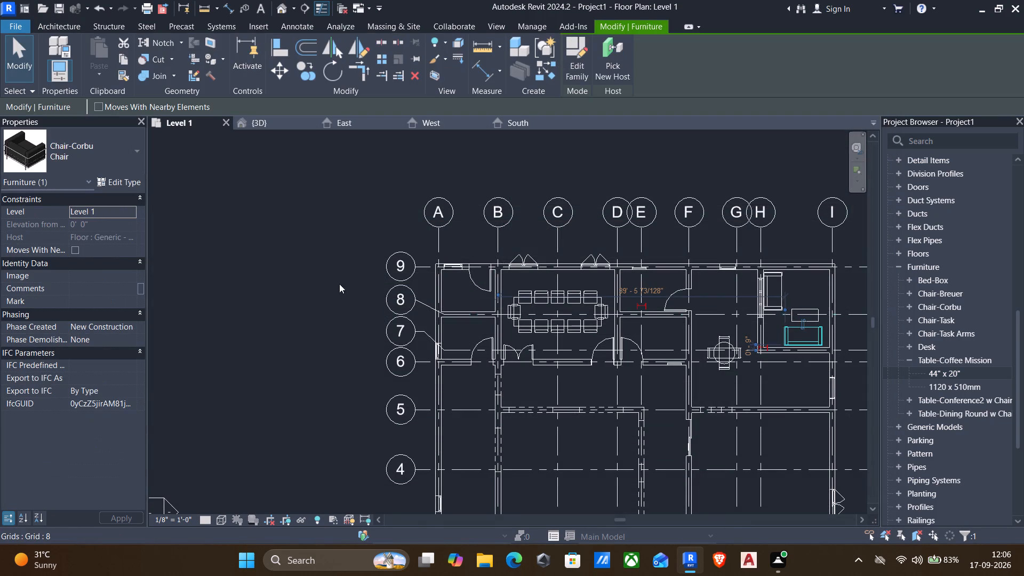
{"action": "left_click", "coordinate": [122, 179]}
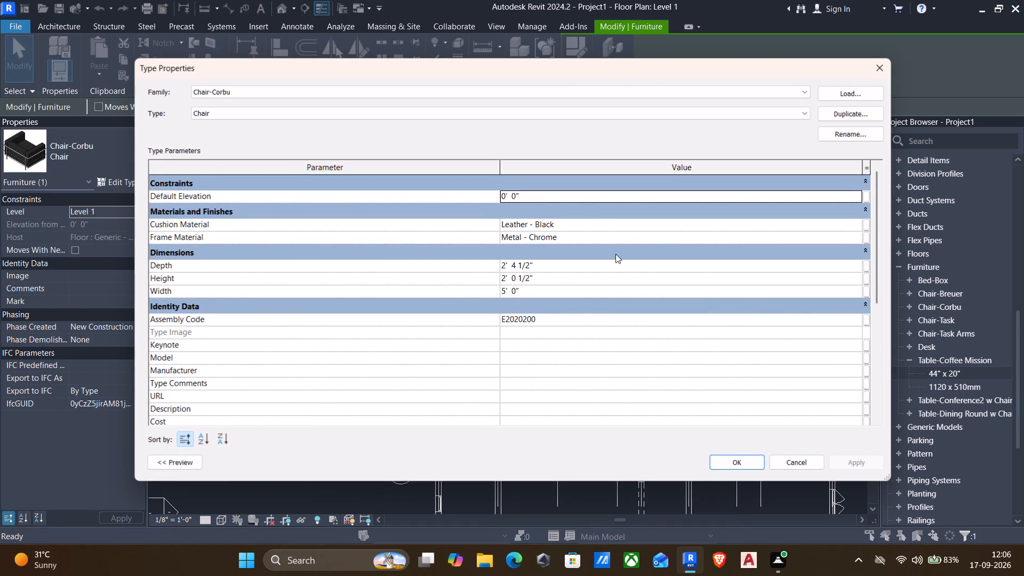
{"action": "left_click", "coordinate": [885, 69]}
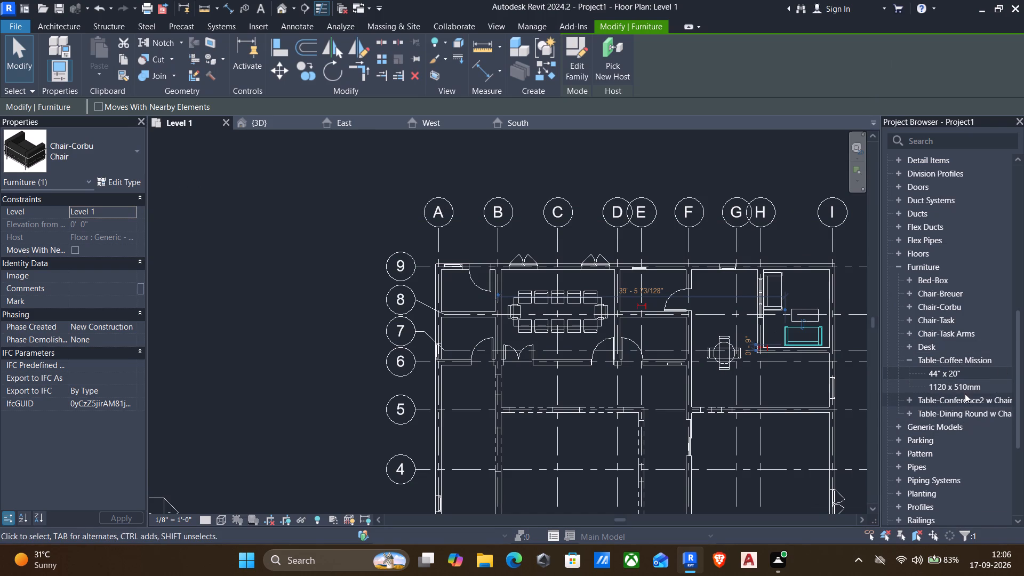
{"action": "scroll", "coordinate": [963, 394], "scroll_direction": "down", "scroll_amount": 1}
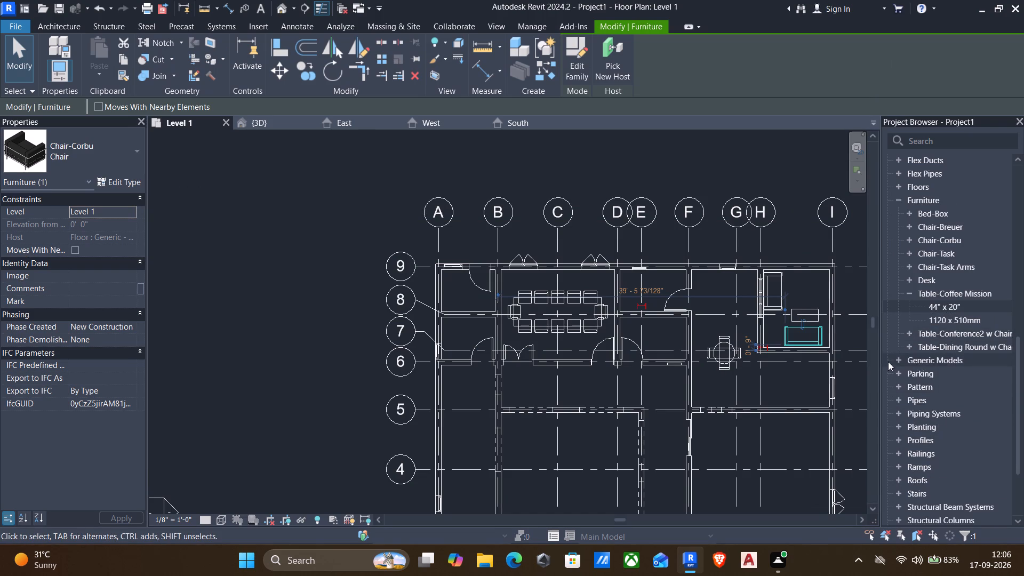
{"action": "left_click", "coordinate": [772, 308]}
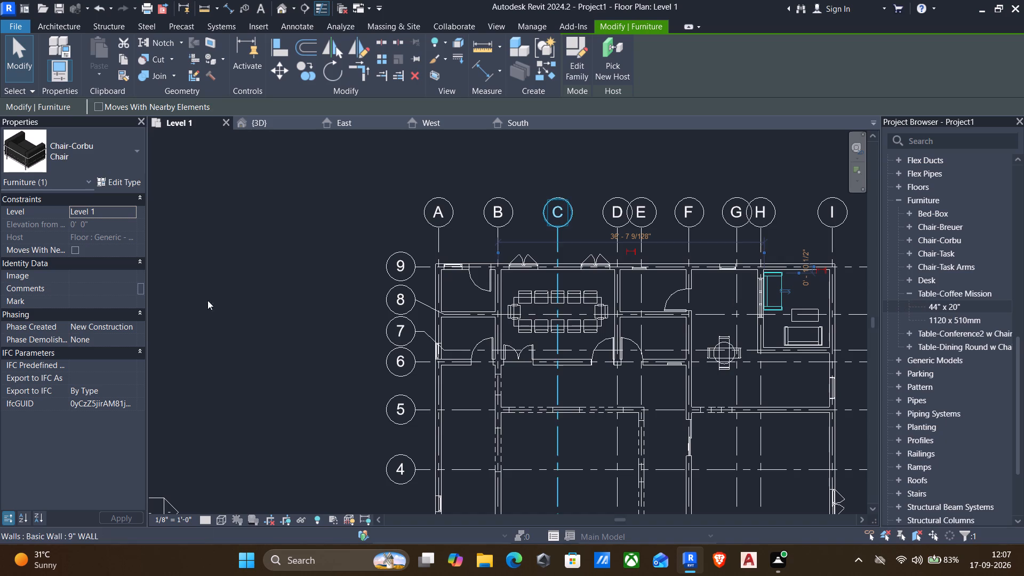
Expand the Table-Conference2 w Chairs family and examine the type properties of its 40" x 90" type without changing them.
{"action": "left_click", "coordinate": [959, 335]}
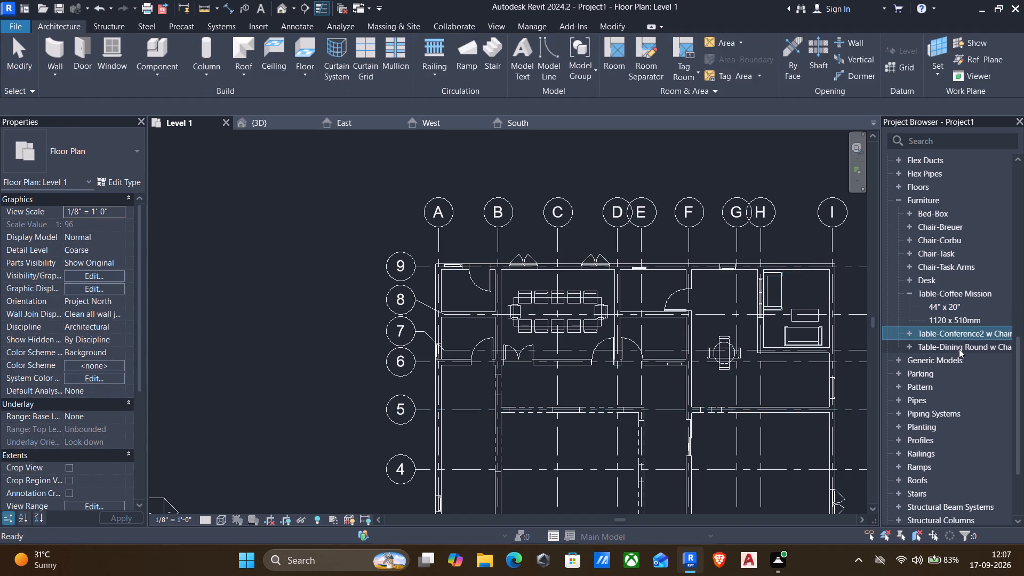
{"action": "double_click", "coordinate": [941, 332]}
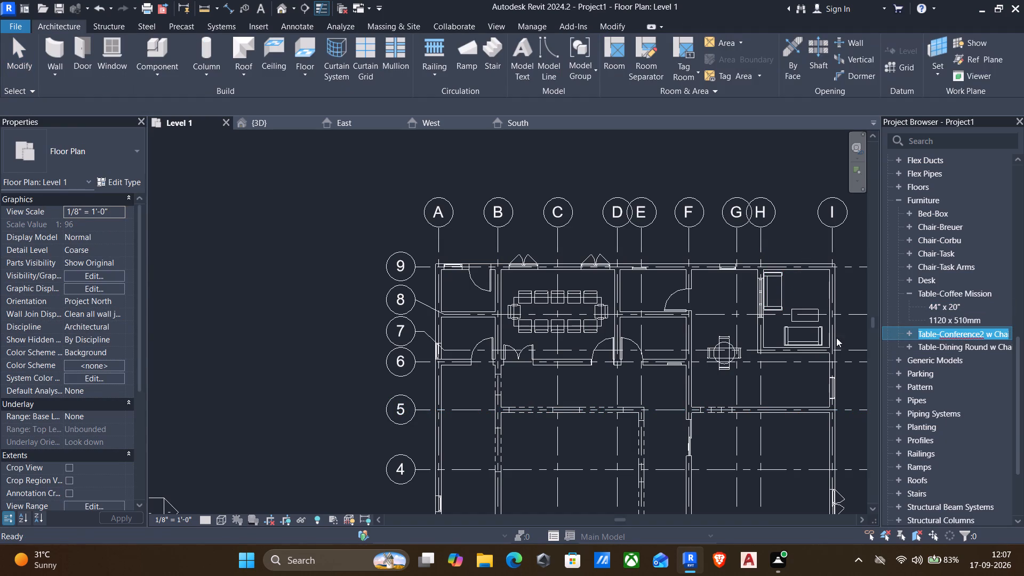
{"action": "left_click", "coordinate": [920, 338]}
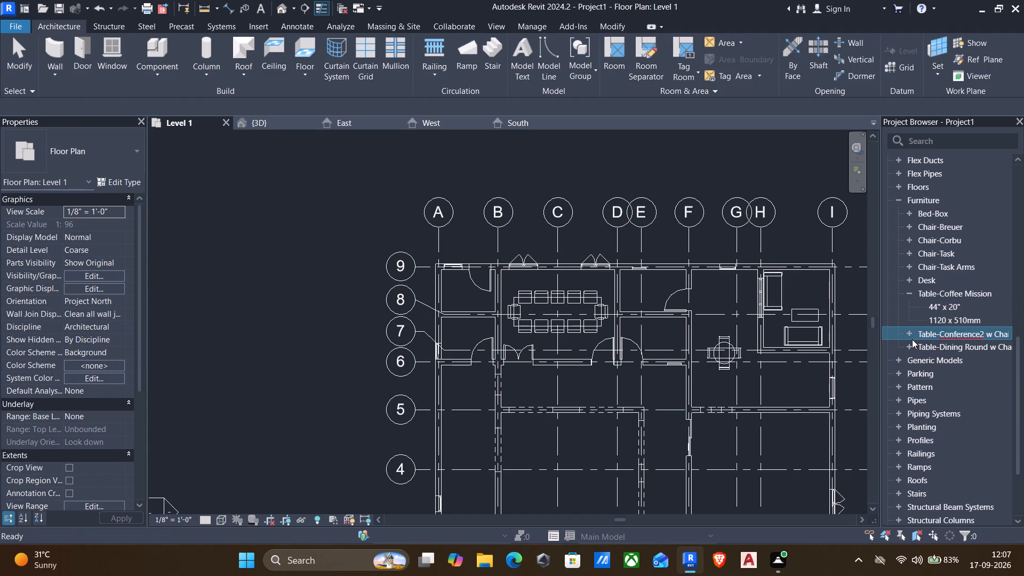
{"action": "left_click", "coordinate": [912, 339]}
{"action": "double_click", "coordinate": [926, 338]}
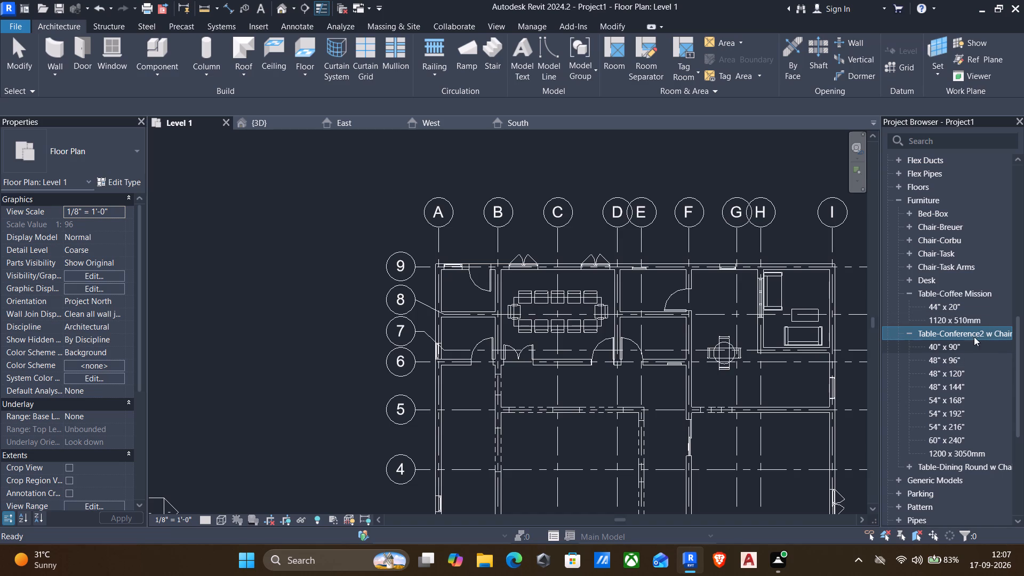
{"action": "double_click", "coordinate": [955, 350]}
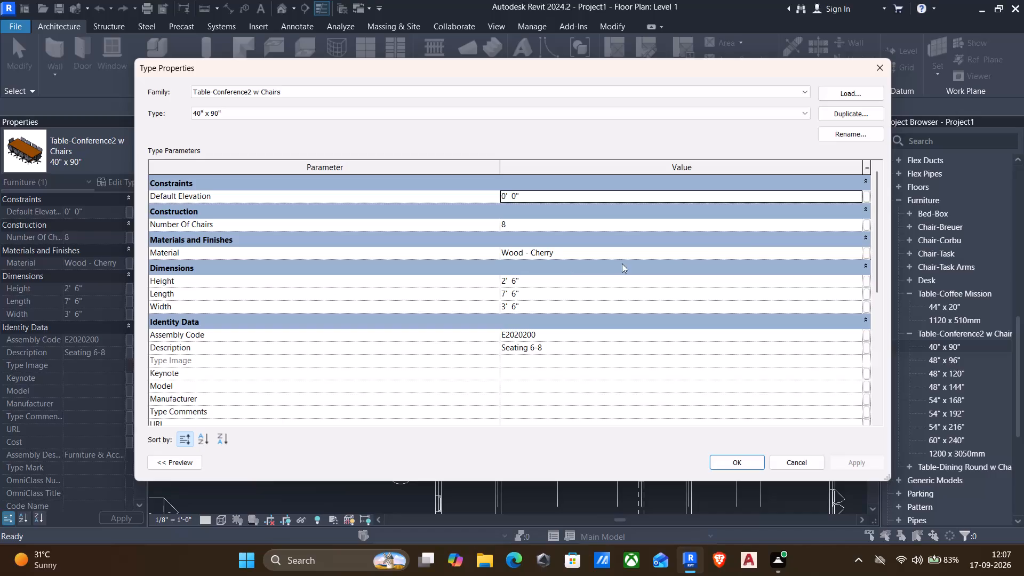
{"action": "left_click", "coordinate": [886, 76]}
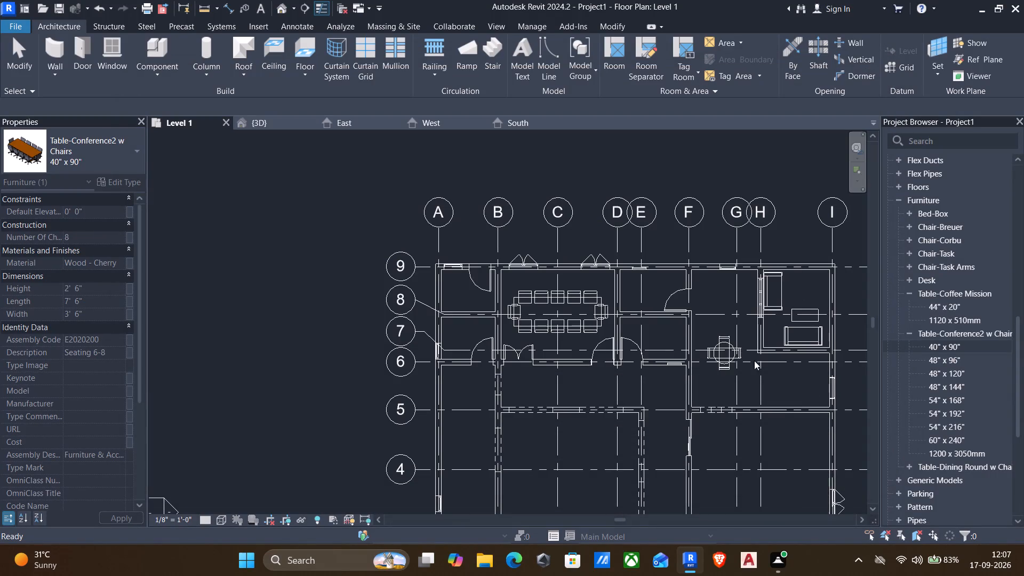
Review the type properties of the Chair-Corbu near the room's south wall again, including its materials and dimensions.
{"action": "left_click", "coordinate": [783, 343]}
{"action": "left_click", "coordinate": [793, 330]}
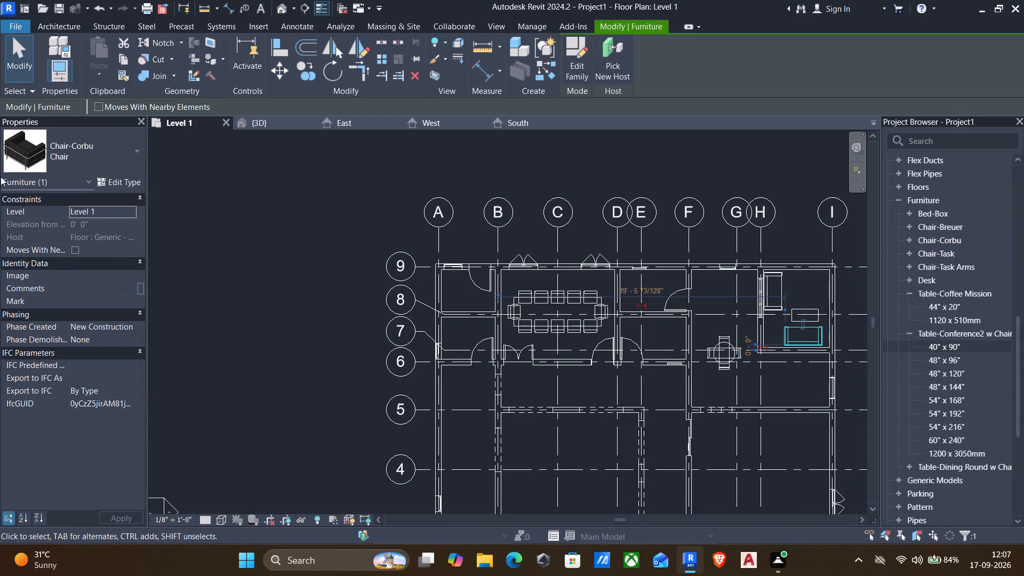
{"action": "left_click", "coordinate": [129, 181]}
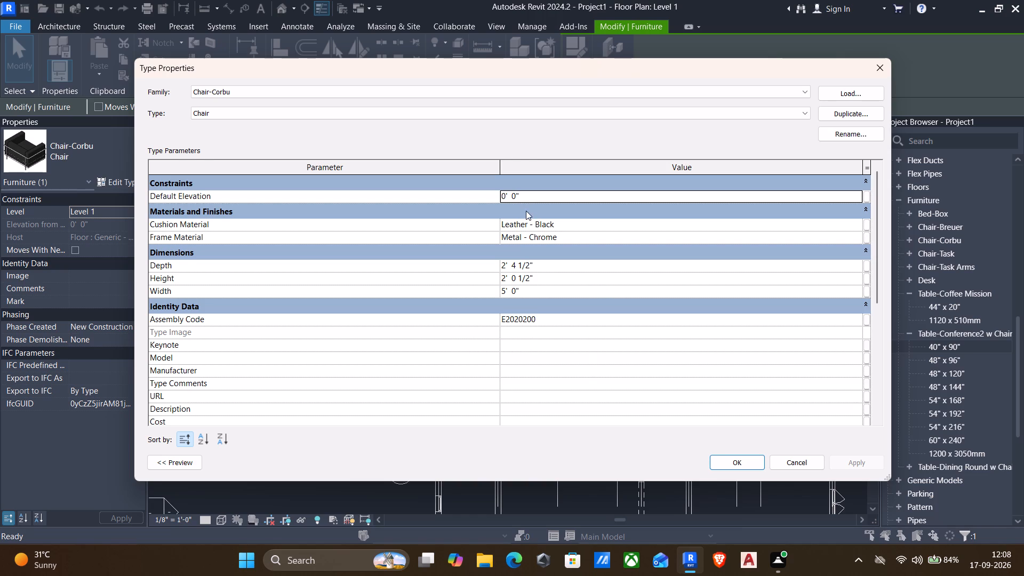
{"action": "scroll", "coordinate": [526, 211], "scroll_direction": "down", "scroll_amount": 3}
{"action": "scroll", "coordinate": [567, 267], "scroll_direction": "up", "scroll_amount": 2}
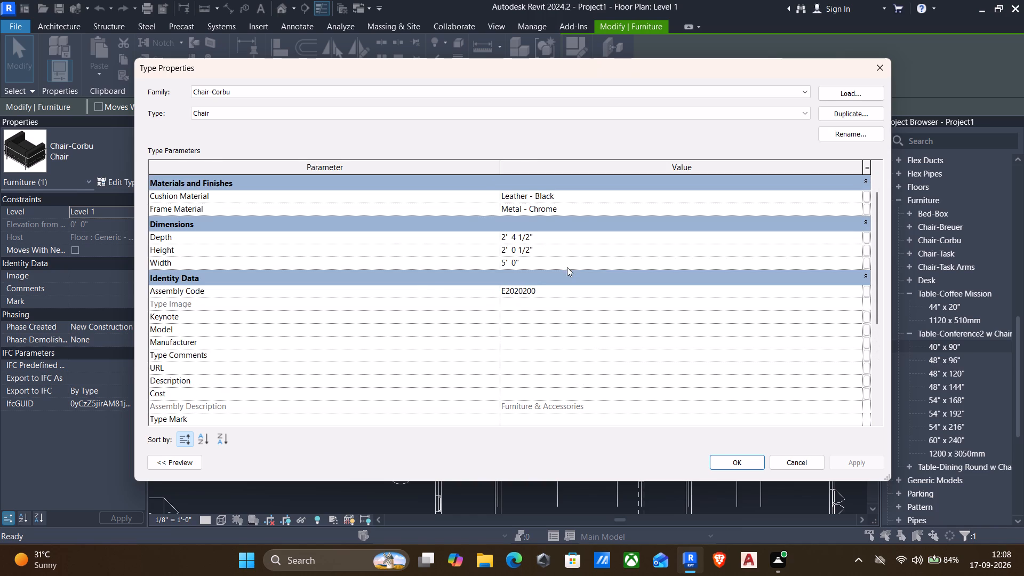
{"action": "scroll", "coordinate": [567, 267], "scroll_direction": "down", "scroll_amount": 3}
{"action": "scroll", "coordinate": [567, 267], "scroll_direction": "up", "scroll_amount": 4}
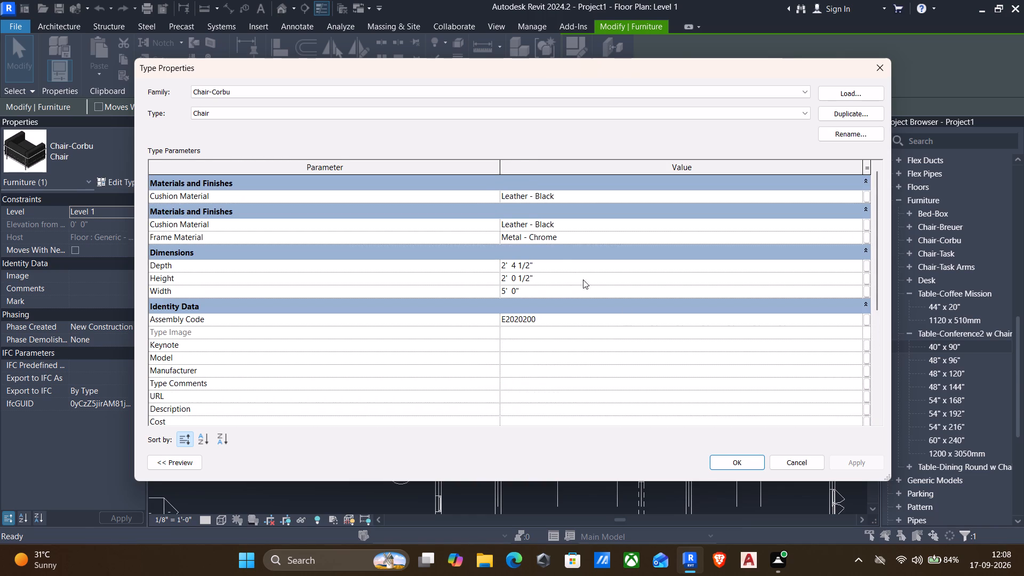
{"action": "left_click", "coordinate": [884, 71]}
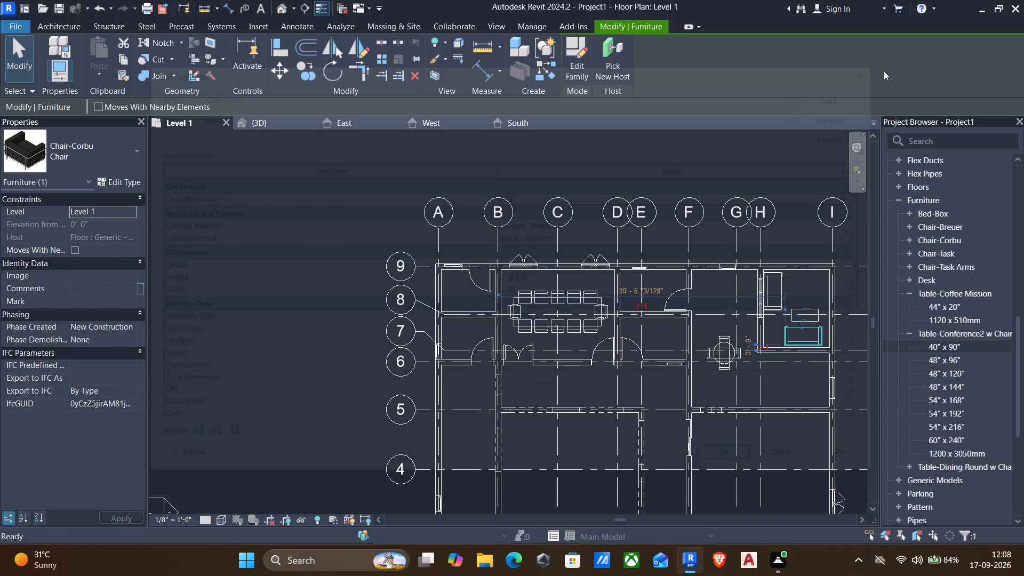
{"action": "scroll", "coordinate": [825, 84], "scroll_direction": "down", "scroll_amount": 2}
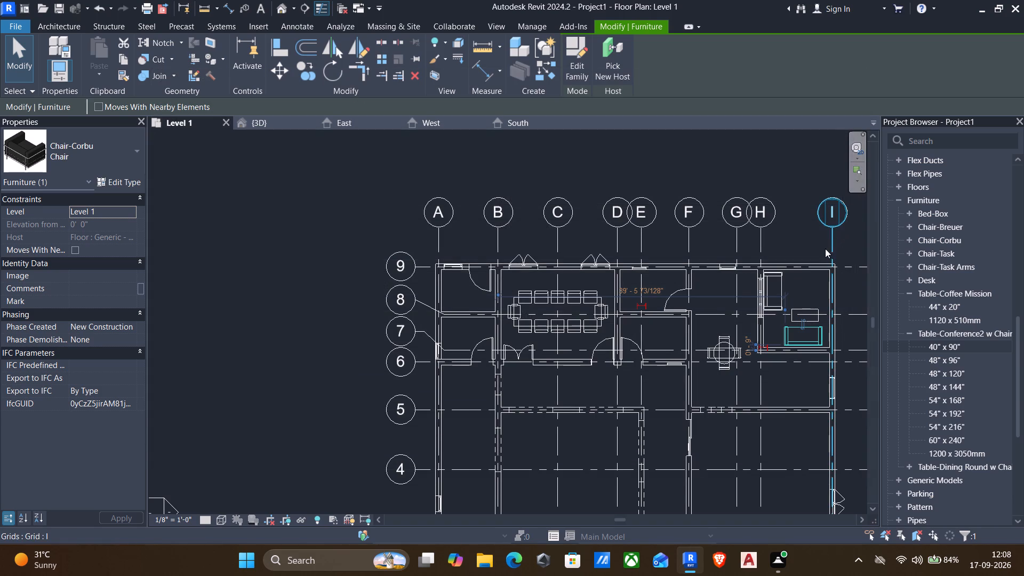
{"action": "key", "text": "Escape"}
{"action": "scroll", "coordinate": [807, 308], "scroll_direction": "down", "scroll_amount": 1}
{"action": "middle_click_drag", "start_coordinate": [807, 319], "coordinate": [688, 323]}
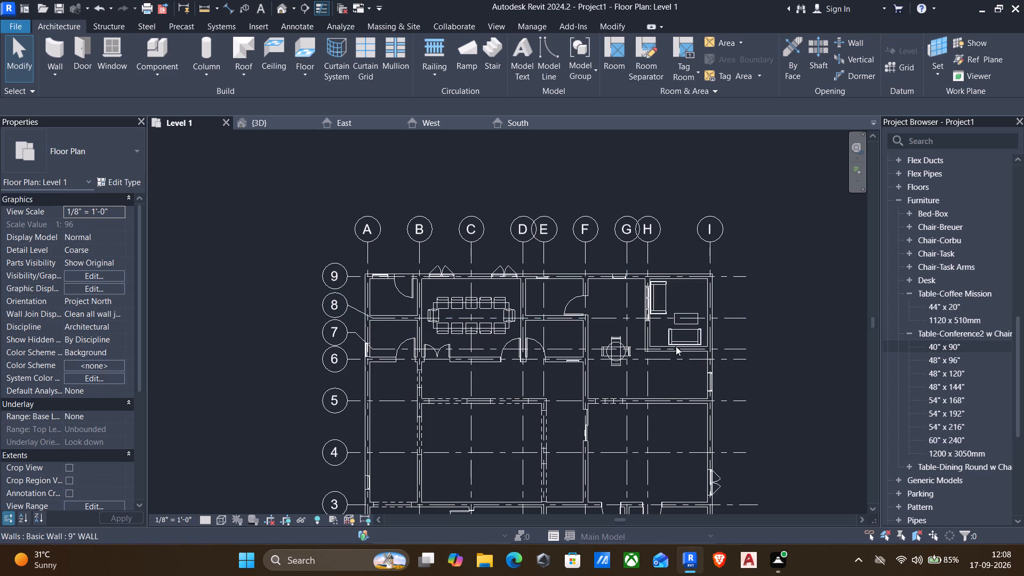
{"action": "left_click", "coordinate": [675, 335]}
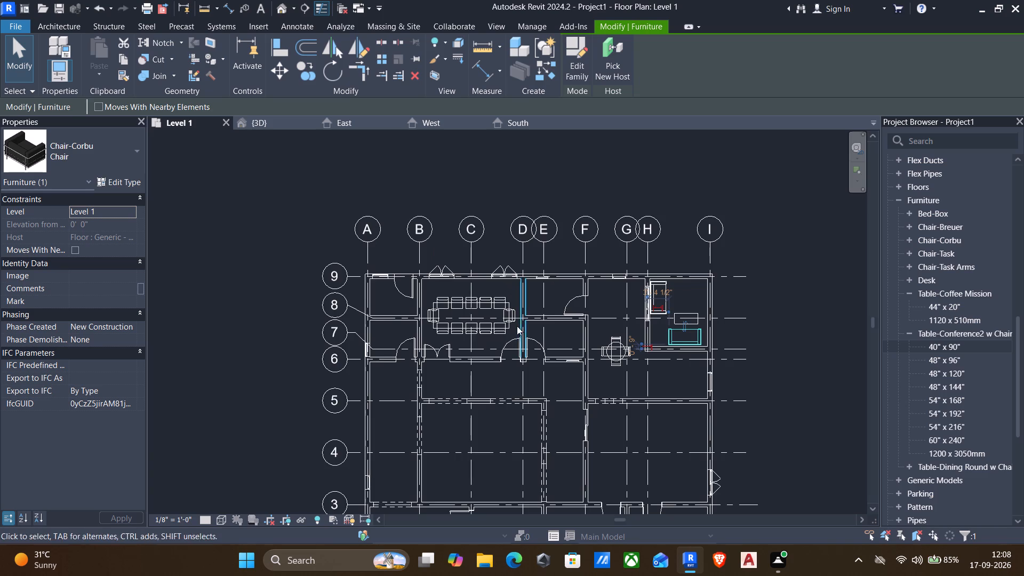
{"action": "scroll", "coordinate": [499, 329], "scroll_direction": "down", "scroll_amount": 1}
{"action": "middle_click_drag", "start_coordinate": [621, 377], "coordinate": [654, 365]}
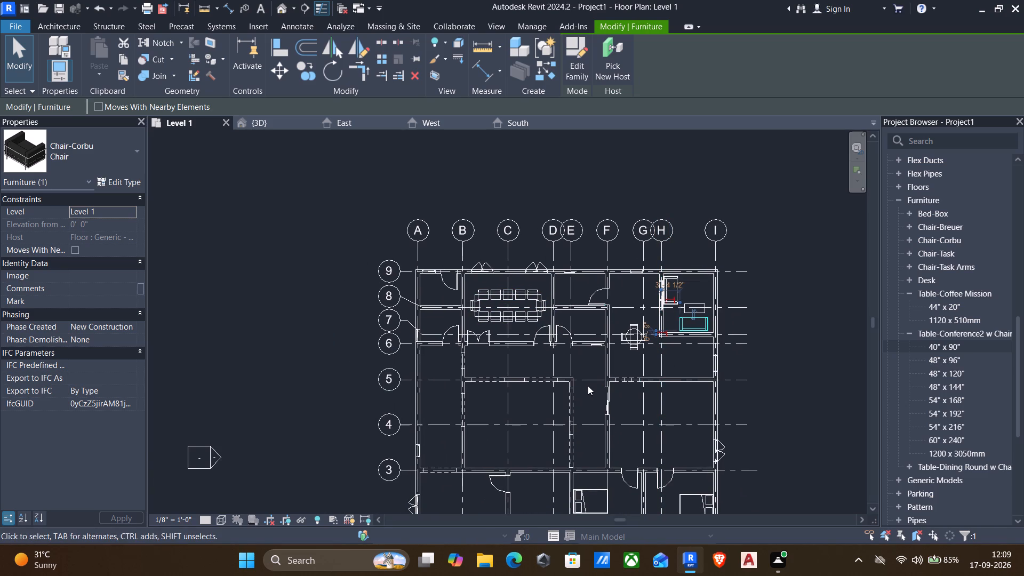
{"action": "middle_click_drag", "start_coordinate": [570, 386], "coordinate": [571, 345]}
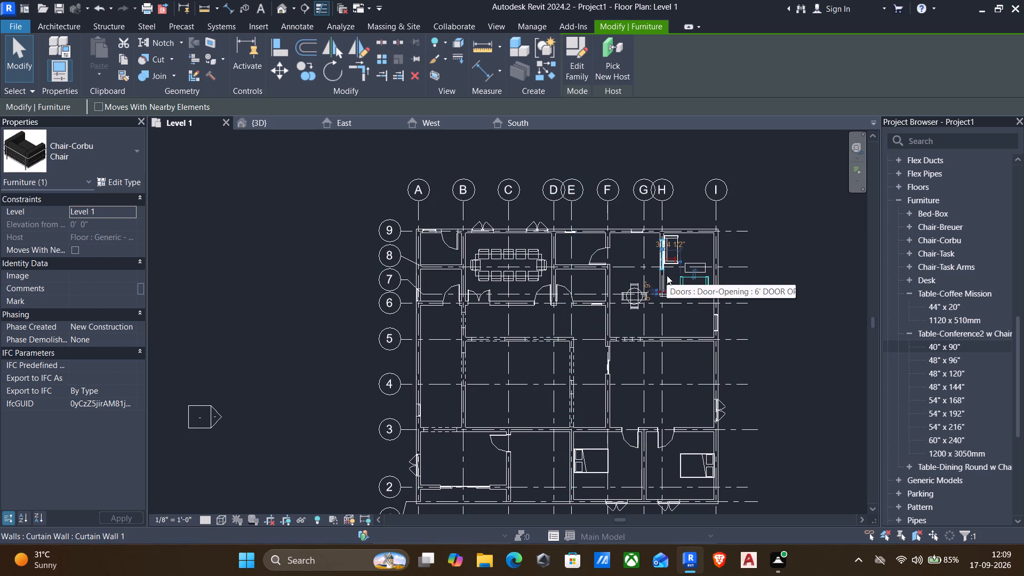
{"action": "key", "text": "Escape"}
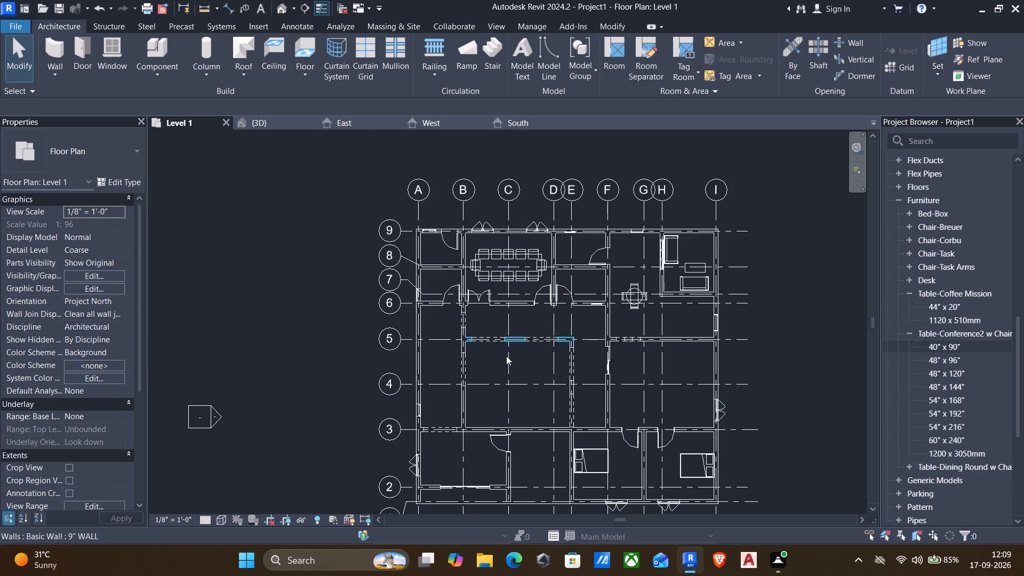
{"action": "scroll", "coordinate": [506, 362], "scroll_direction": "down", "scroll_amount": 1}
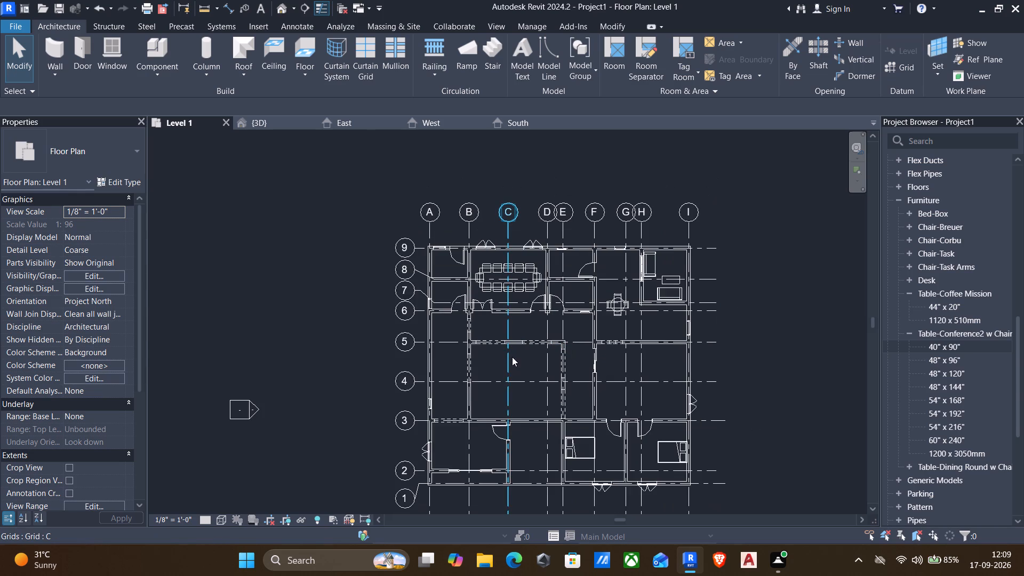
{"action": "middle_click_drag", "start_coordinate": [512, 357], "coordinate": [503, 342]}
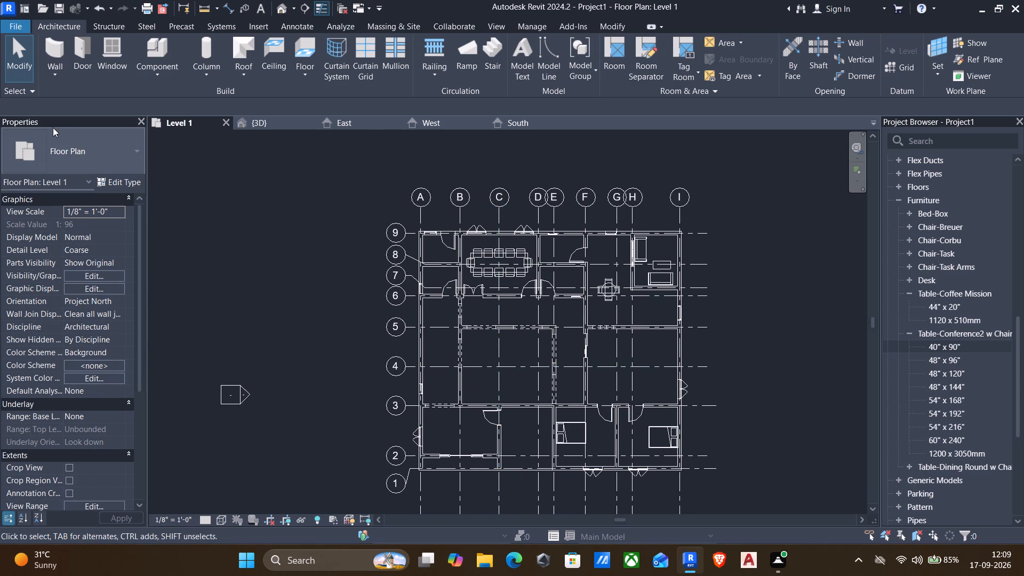
Start placing a component and look through the previews of the table families in the library's Tables folder.
{"action": "left_click", "coordinate": [143, 66]}
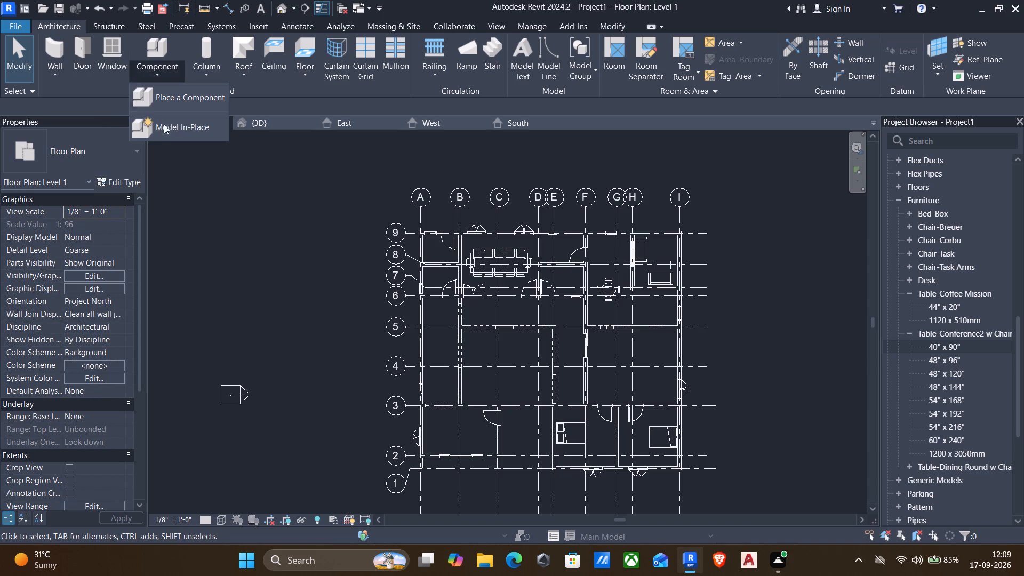
{"action": "left_click", "coordinate": [167, 96]}
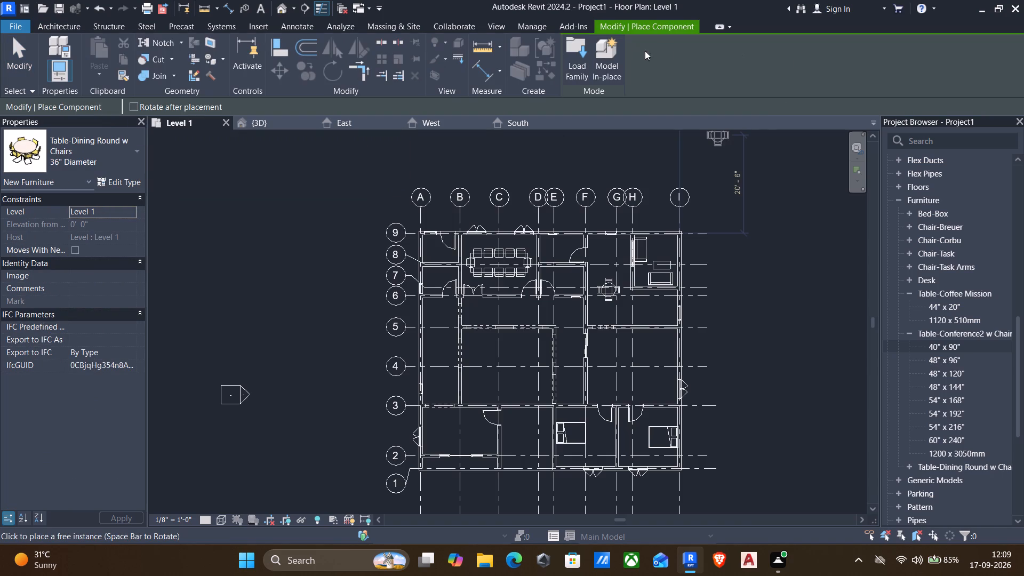
{"action": "left_click", "coordinate": [585, 49]}
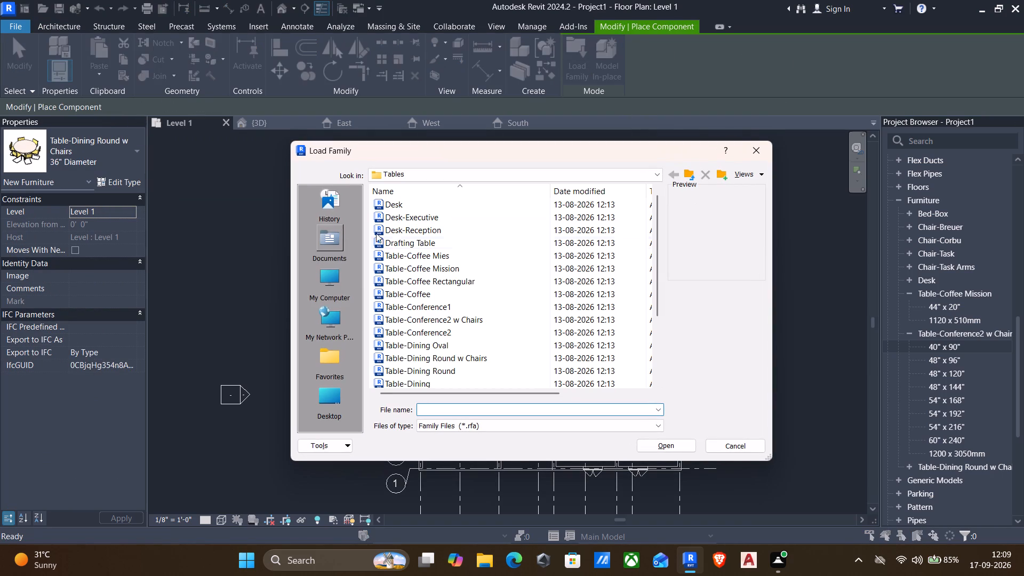
{"action": "left_click", "coordinate": [406, 207]}
{"action": "key", "text": "Down"}
{"action": "key", "text": "Down"}
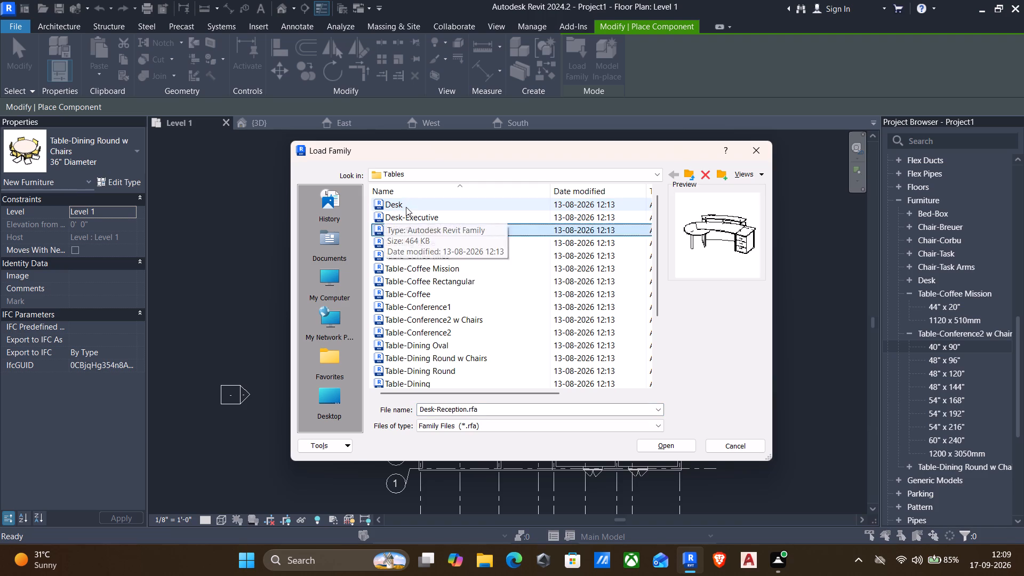
{"action": "key", "text": "Down"}
{"action": "key", "text": "Down"}
{"action": "key", "text": "Down"}
{"action": "key", "text": "Down"}
{"action": "key", "text": "Down"}
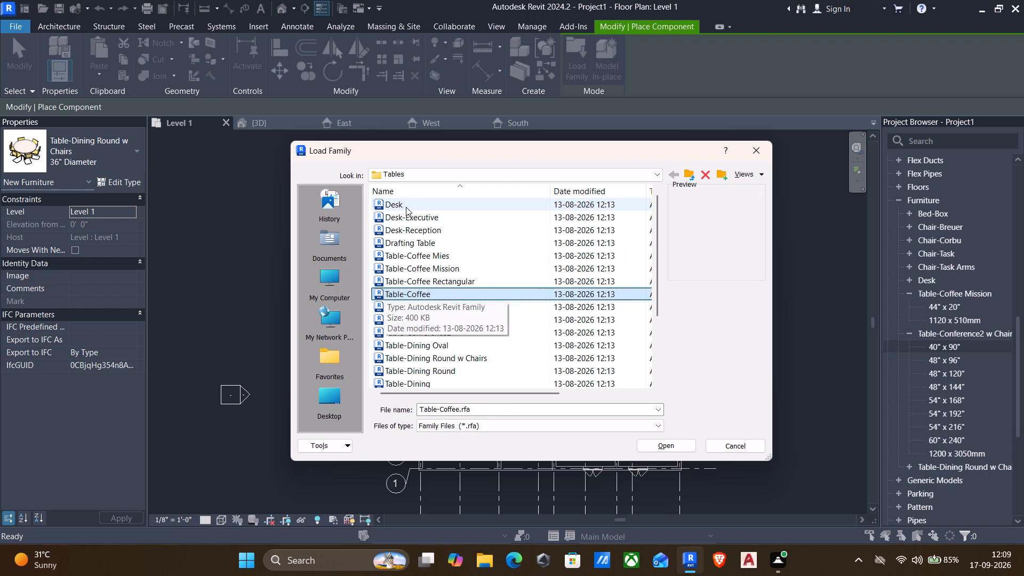
{"action": "key", "text": "Down"}
{"action": "key", "text": "Down"}
{"action": "key", "text": "Down"}
{"action": "key", "text": "Down"}
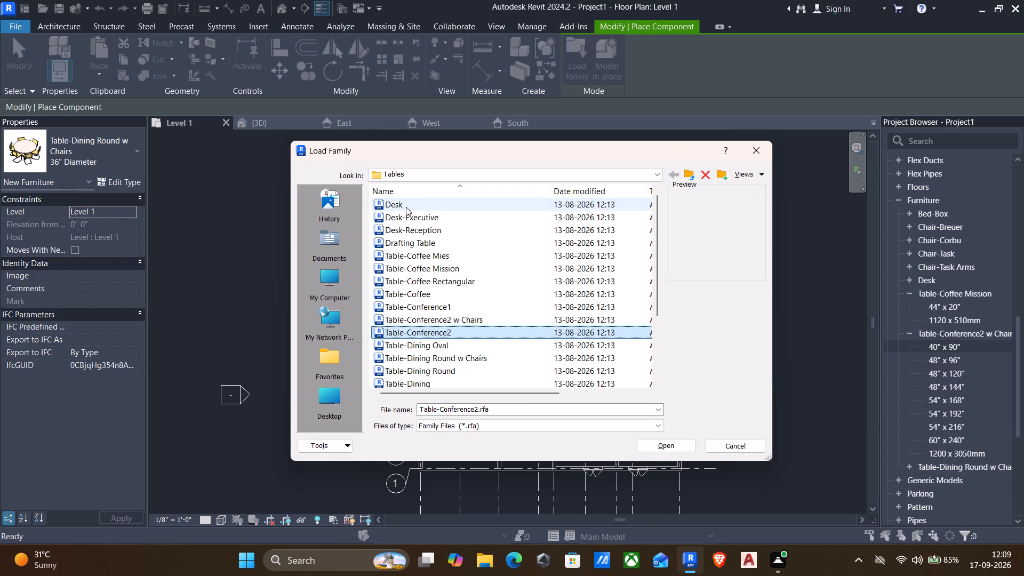
{"action": "key", "text": "Up"}
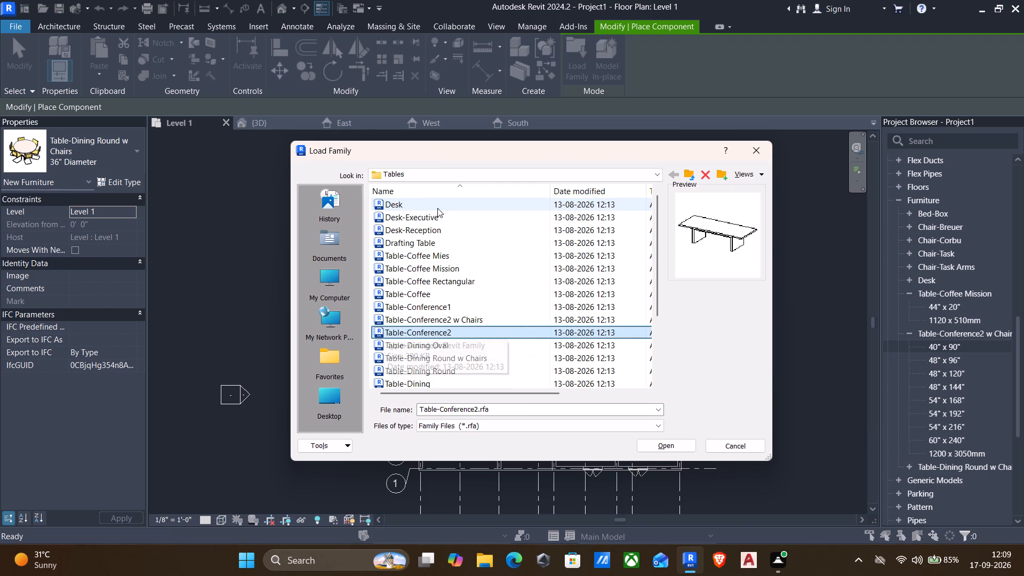
{"action": "key", "text": "Down"}
{"action": "key", "text": "Down"}
{"action": "key", "text": "Down"}
{"action": "key", "text": "Down"}
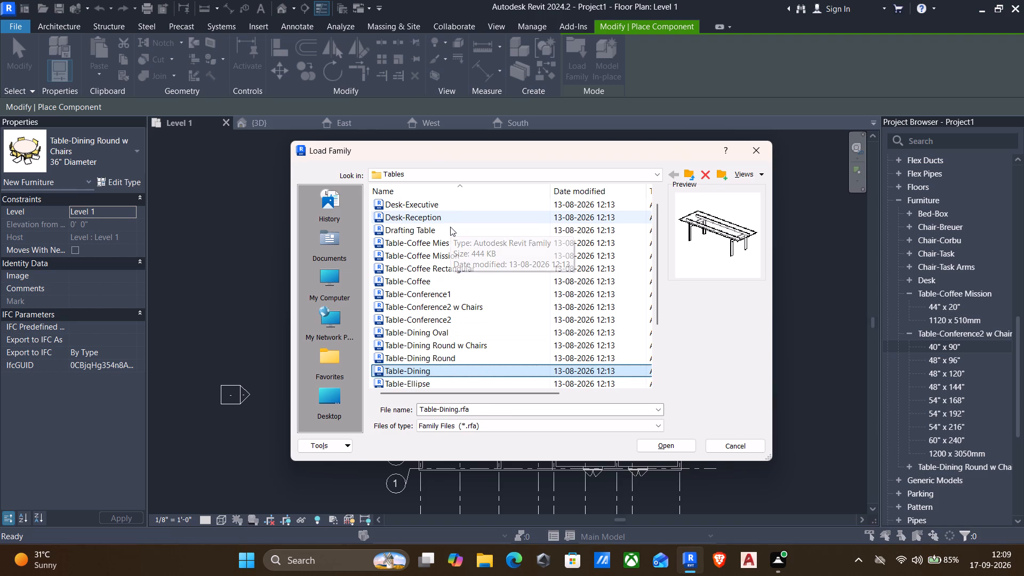
{"action": "key", "text": "Down"}
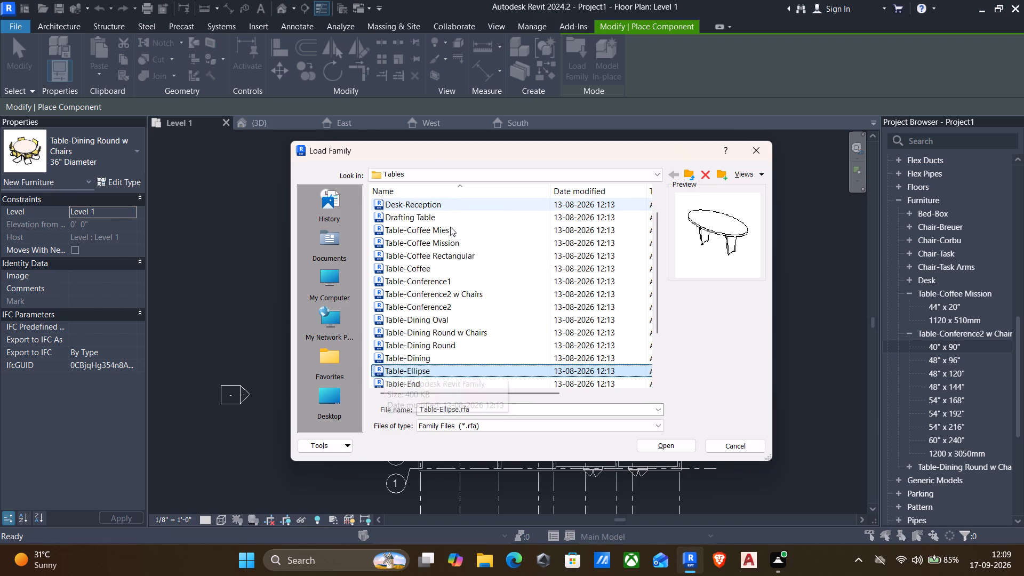
{"action": "key", "text": "Down"}
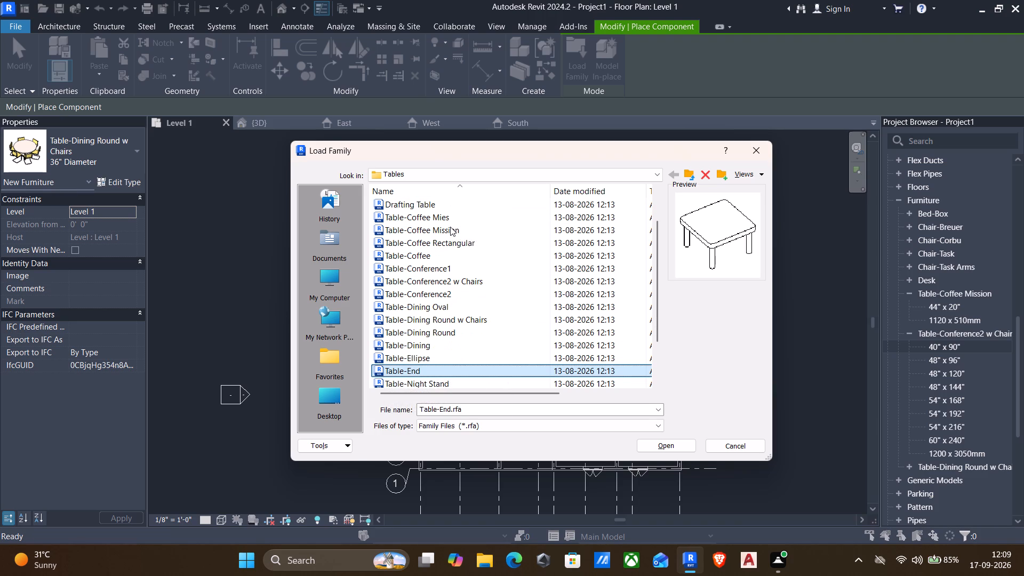
{"action": "key", "text": "Down"}
{"action": "key", "text": "Down"}
{"action": "key", "text": "Down"}
{"action": "key", "text": "Down"}
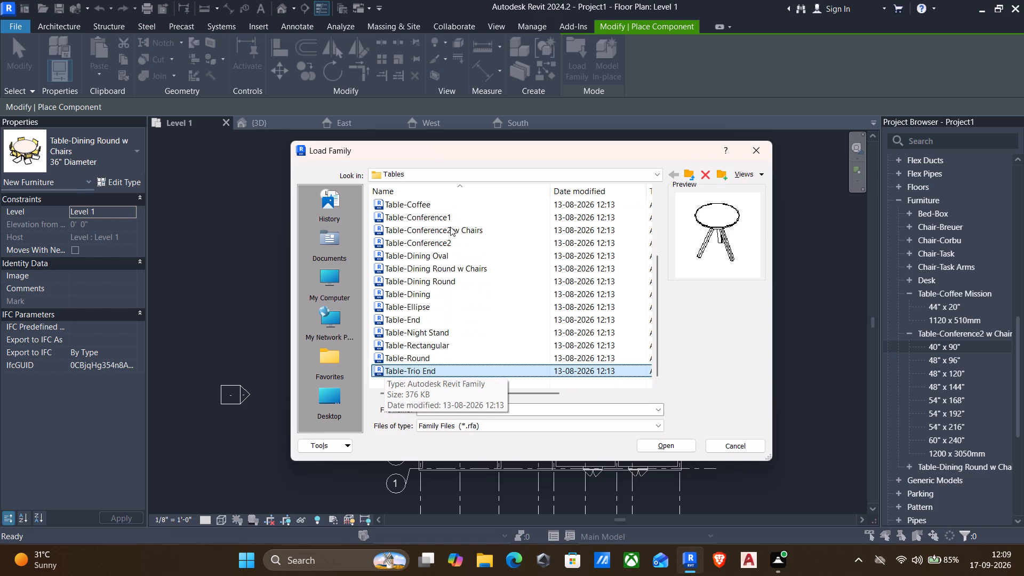
{"action": "key", "text": "Down"}
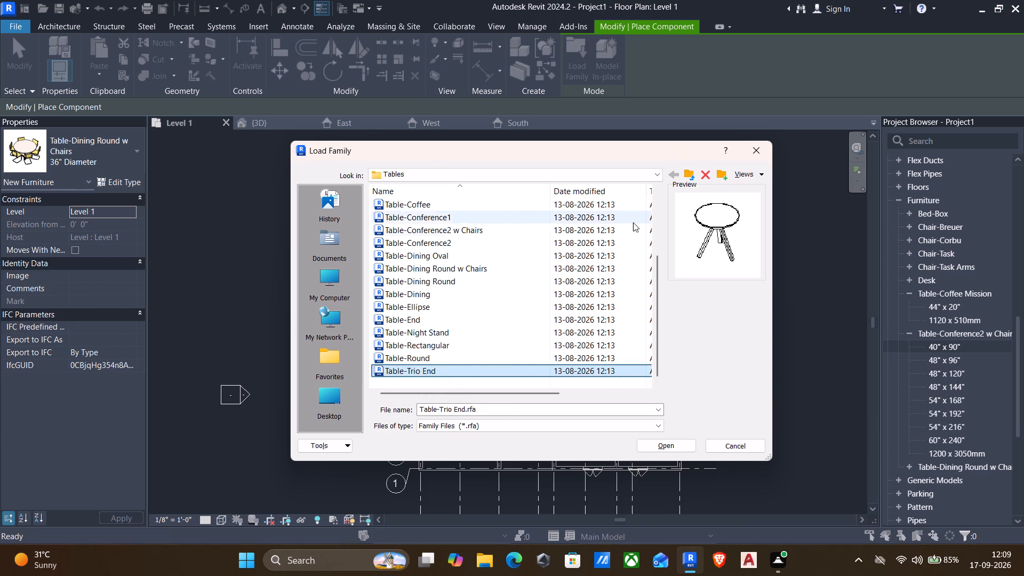
Load the Table-Coffee family and place one 24" x 24" x 24" table in the room between grids 2 and 3, near grid B.
{"action": "left_click", "coordinate": [428, 204]}
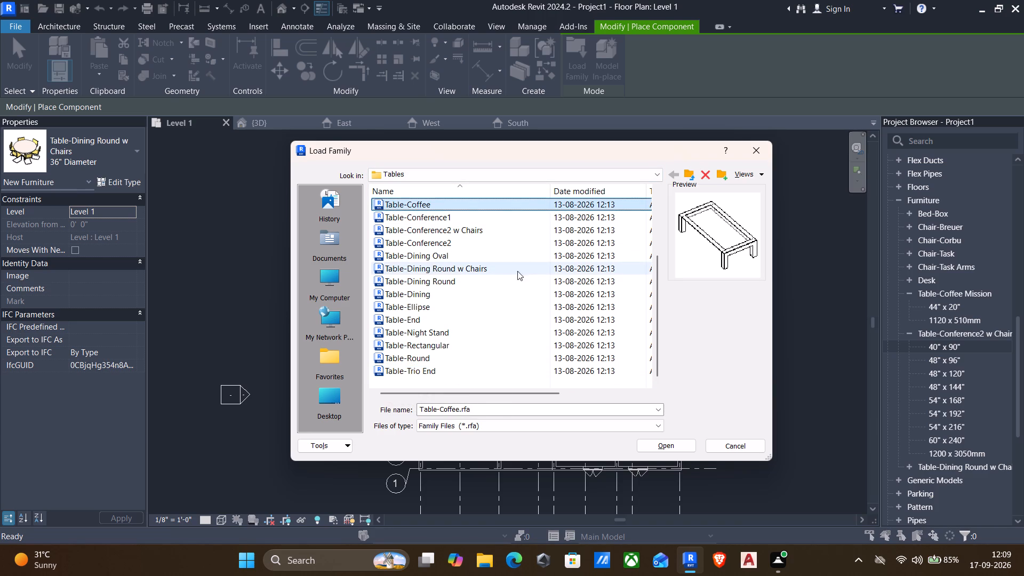
{"action": "left_click", "coordinate": [661, 443]}
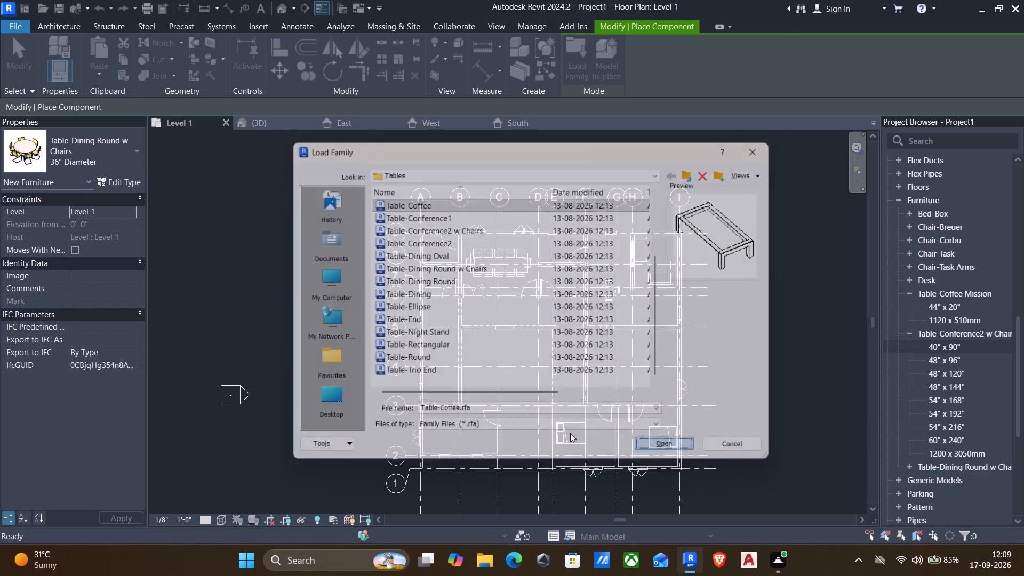
{"action": "scroll", "coordinate": [453, 439], "scroll_direction": "up", "scroll_amount": 6}
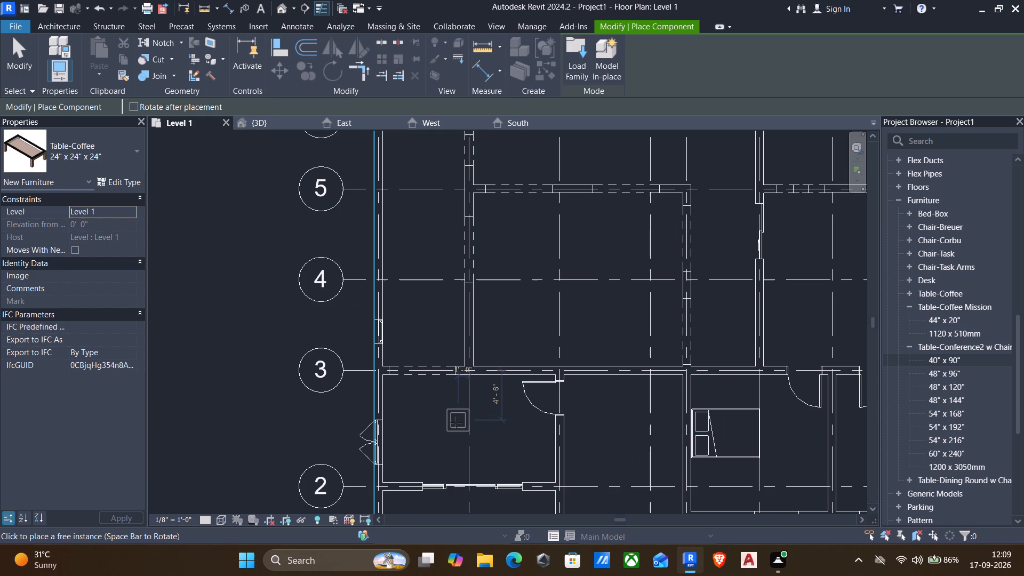
{"action": "scroll", "coordinate": [458, 414], "scroll_direction": "up", "scroll_amount": 1}
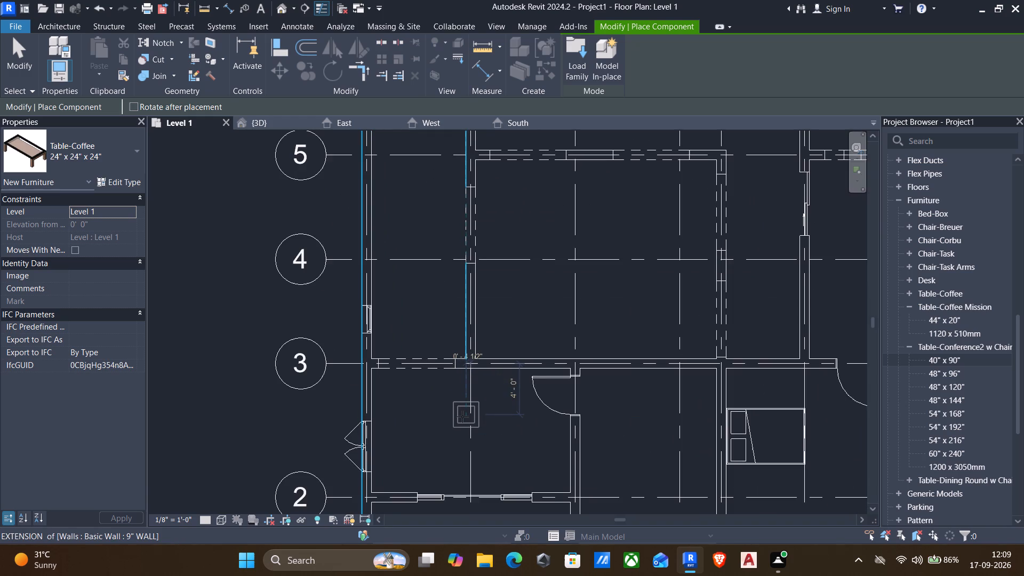
{"action": "left_click", "coordinate": [462, 417]}
{"action": "key", "text": "Escape"}
{"action": "key", "text": "Escape"}
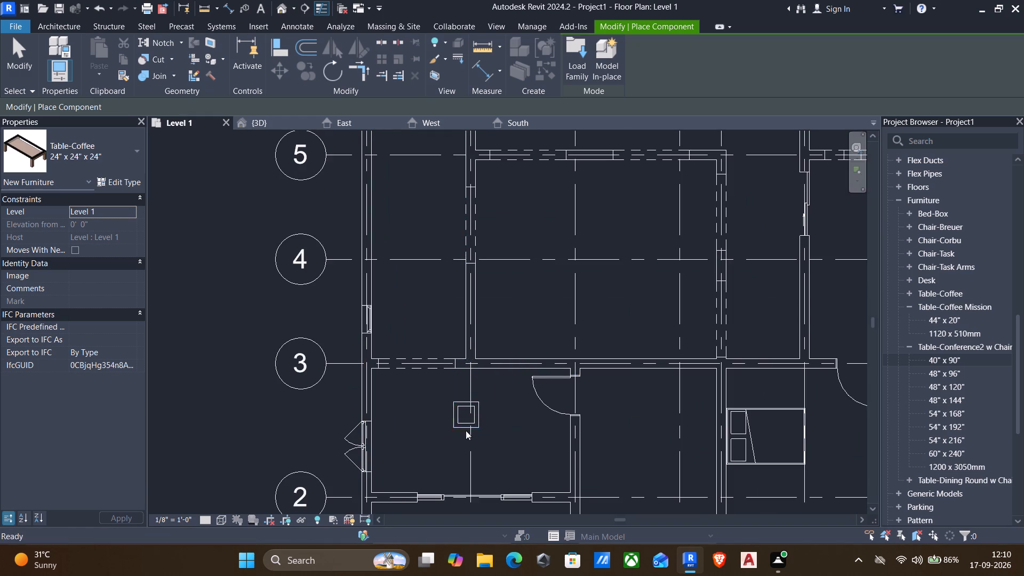
Set the Width of the placed coffee table's 24" x 24" x 24" type to 4'.
{"action": "left_click", "coordinate": [466, 425]}
{"action": "left_click", "coordinate": [118, 177]}
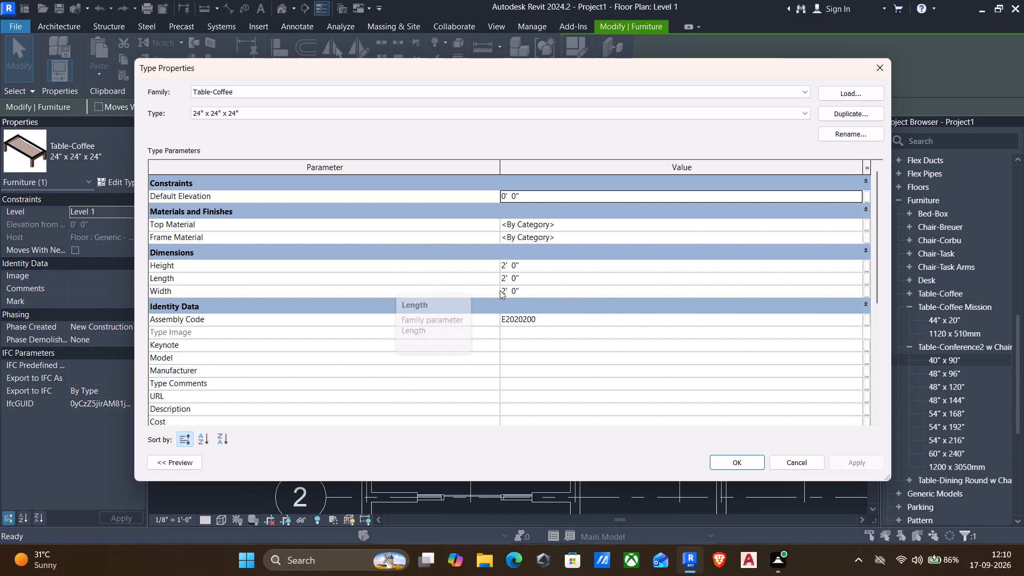
{"action": "left_click", "coordinate": [537, 291]}
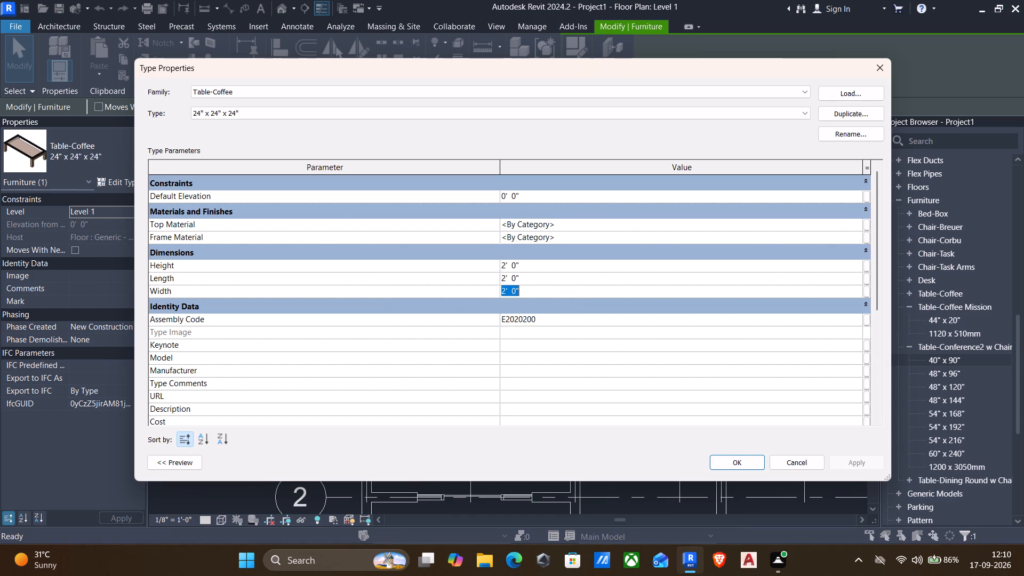
{"action": "key", "text": "4"}
{"action": "key", "text": "apostrophe"}
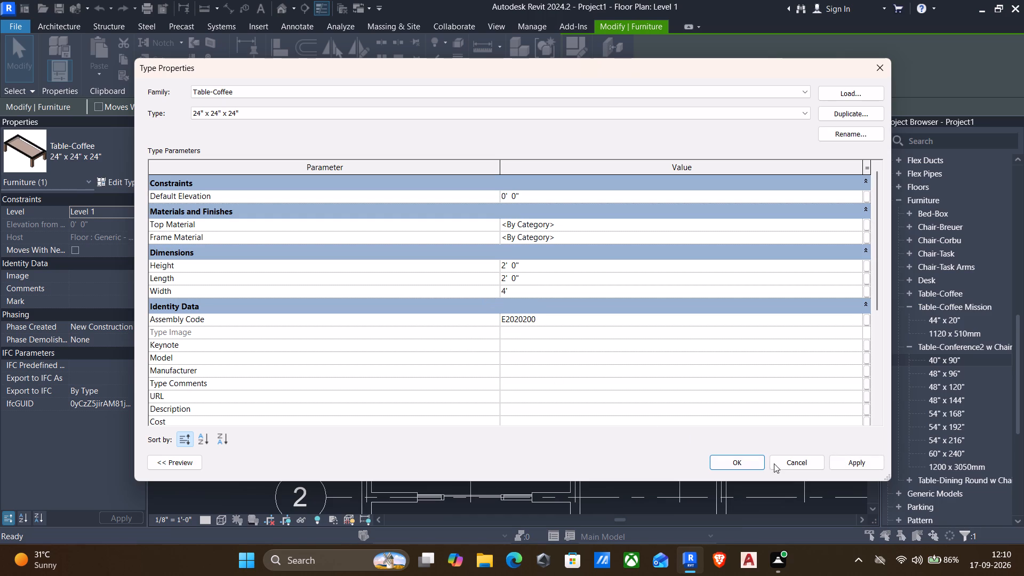
{"action": "left_click", "coordinate": [843, 465]}
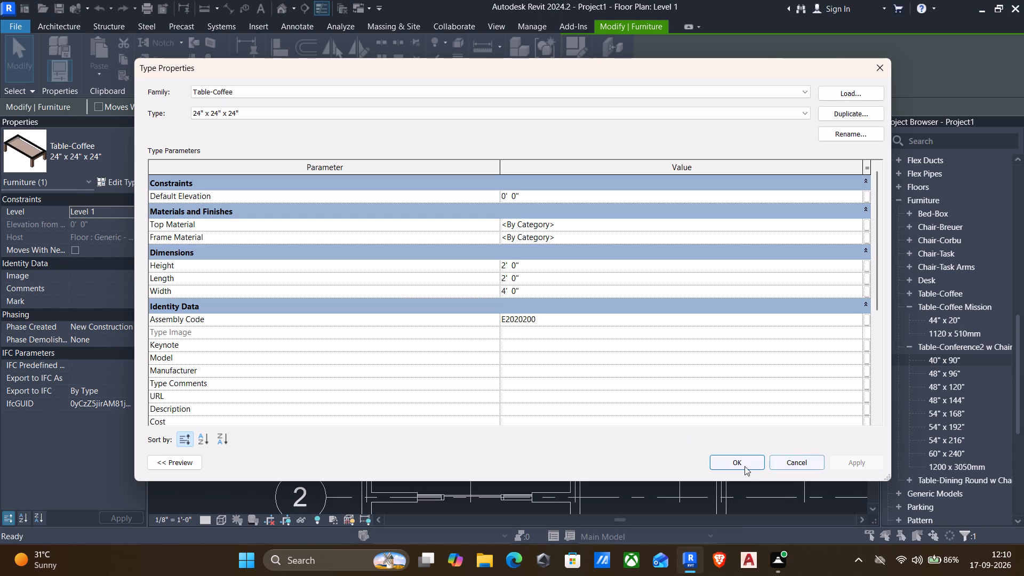
{"action": "left_click", "coordinate": [739, 465]}
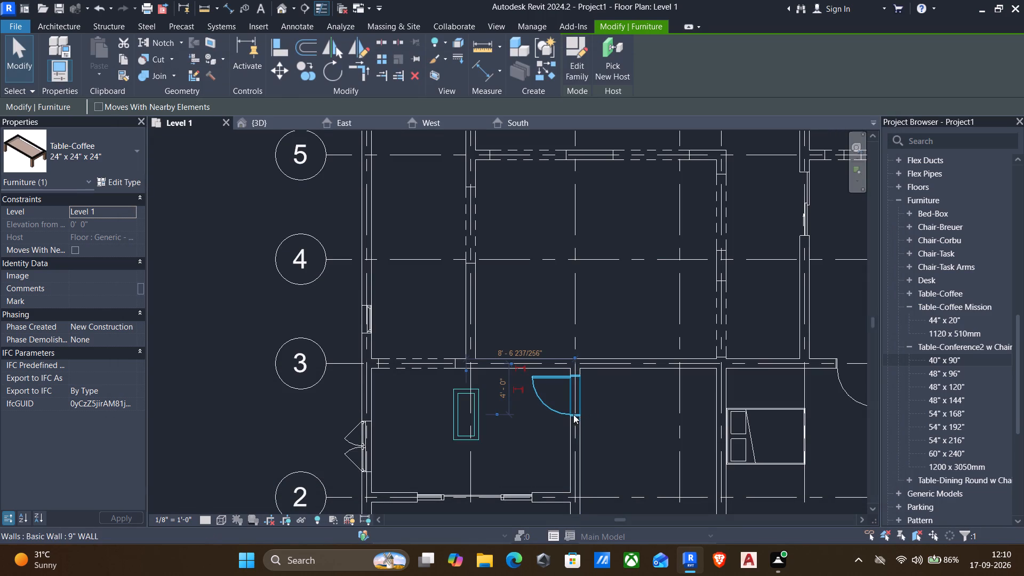
Rotate the coffee table 90 degrees so its long side runs parallel to grid 3, and deselect it.
{"action": "key", "text": "space"}
{"action": "key", "text": "Escape"}
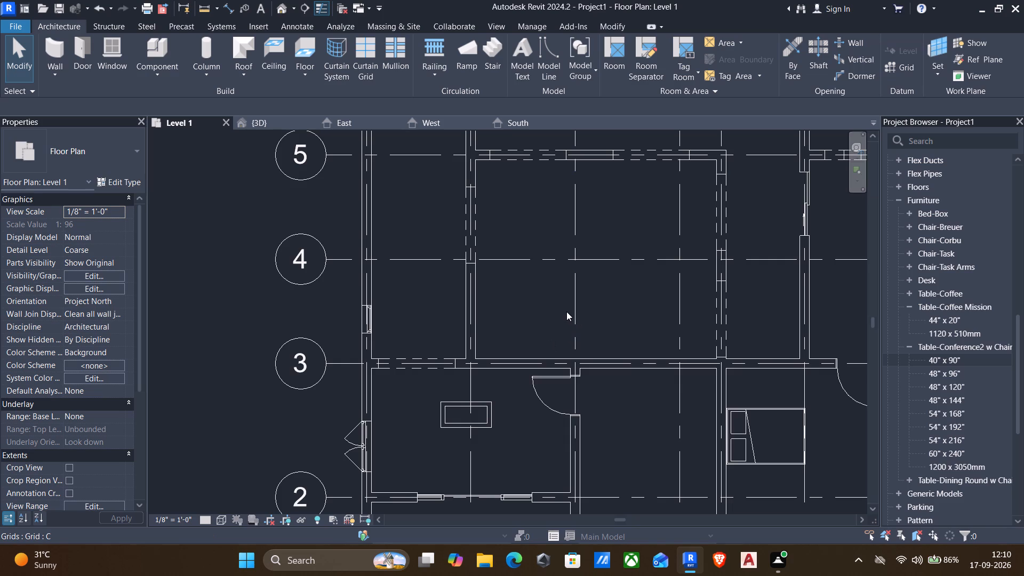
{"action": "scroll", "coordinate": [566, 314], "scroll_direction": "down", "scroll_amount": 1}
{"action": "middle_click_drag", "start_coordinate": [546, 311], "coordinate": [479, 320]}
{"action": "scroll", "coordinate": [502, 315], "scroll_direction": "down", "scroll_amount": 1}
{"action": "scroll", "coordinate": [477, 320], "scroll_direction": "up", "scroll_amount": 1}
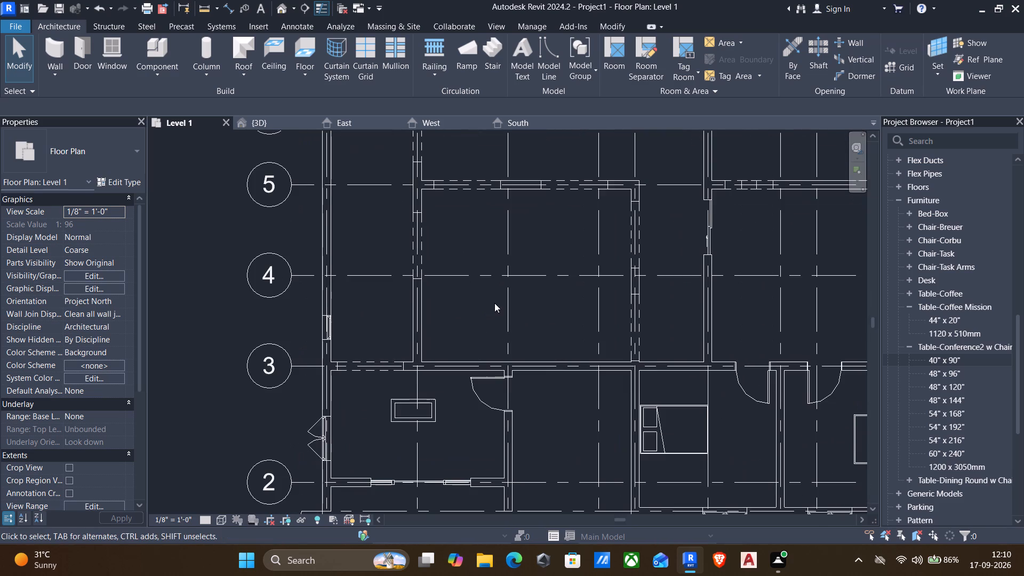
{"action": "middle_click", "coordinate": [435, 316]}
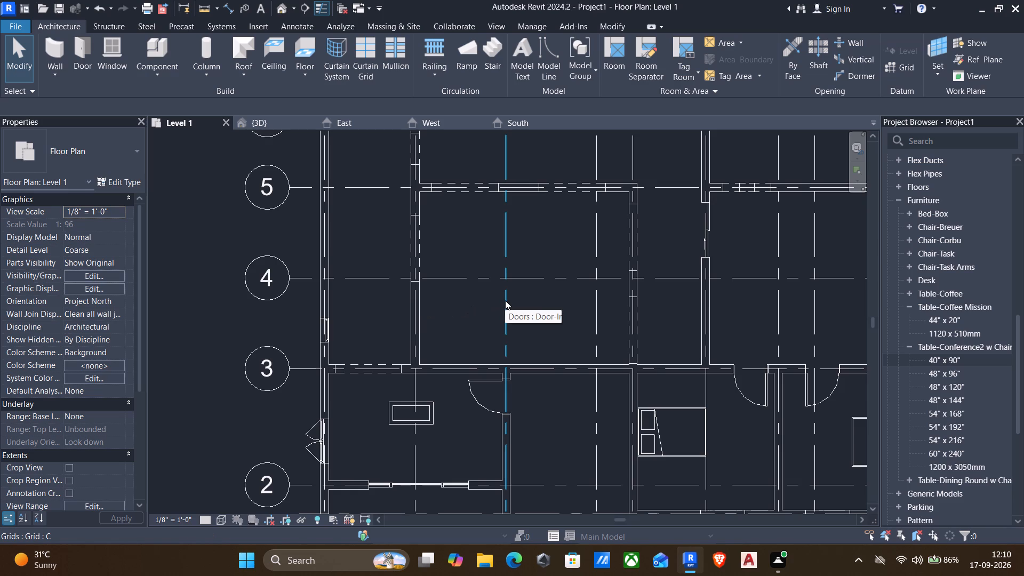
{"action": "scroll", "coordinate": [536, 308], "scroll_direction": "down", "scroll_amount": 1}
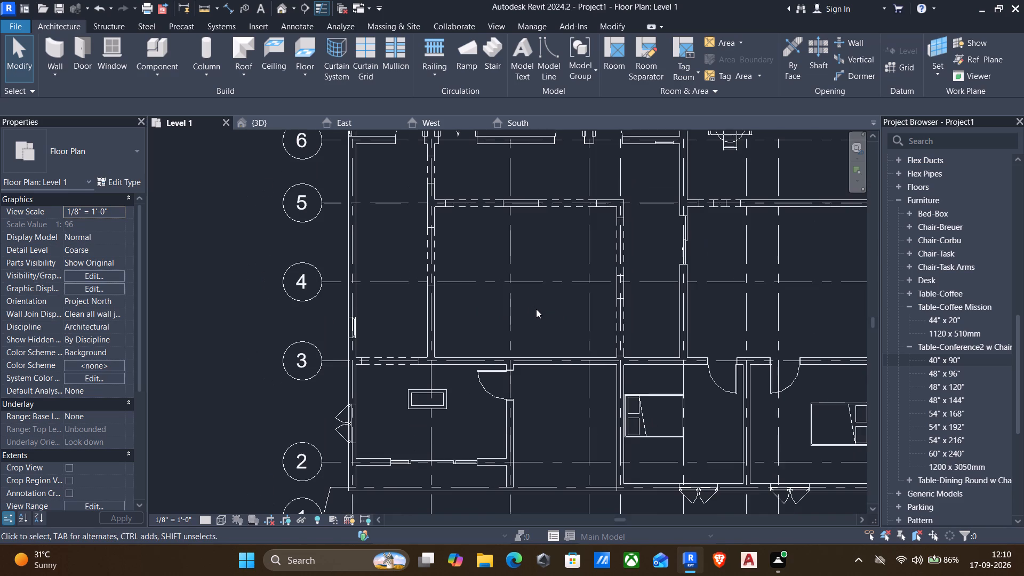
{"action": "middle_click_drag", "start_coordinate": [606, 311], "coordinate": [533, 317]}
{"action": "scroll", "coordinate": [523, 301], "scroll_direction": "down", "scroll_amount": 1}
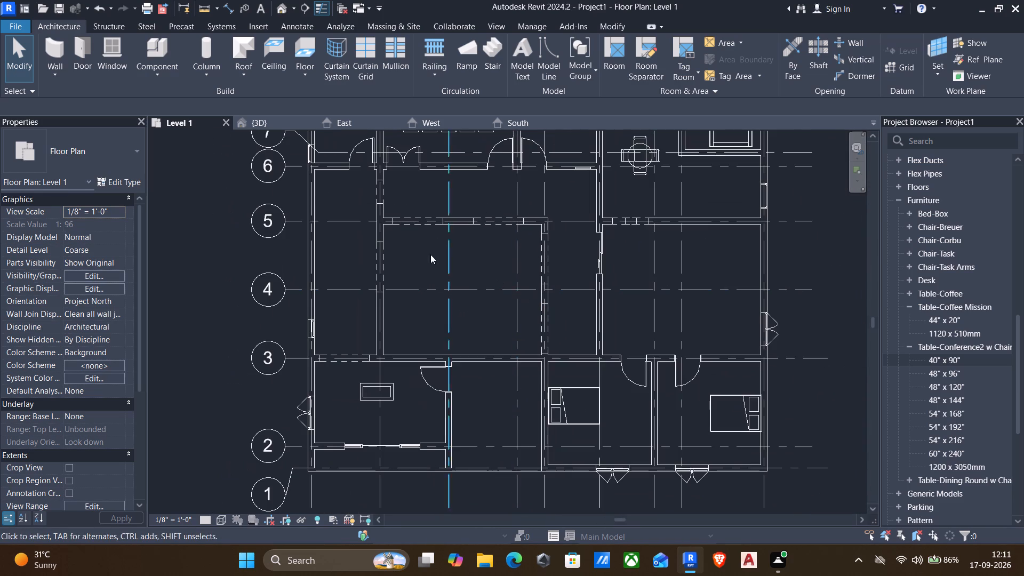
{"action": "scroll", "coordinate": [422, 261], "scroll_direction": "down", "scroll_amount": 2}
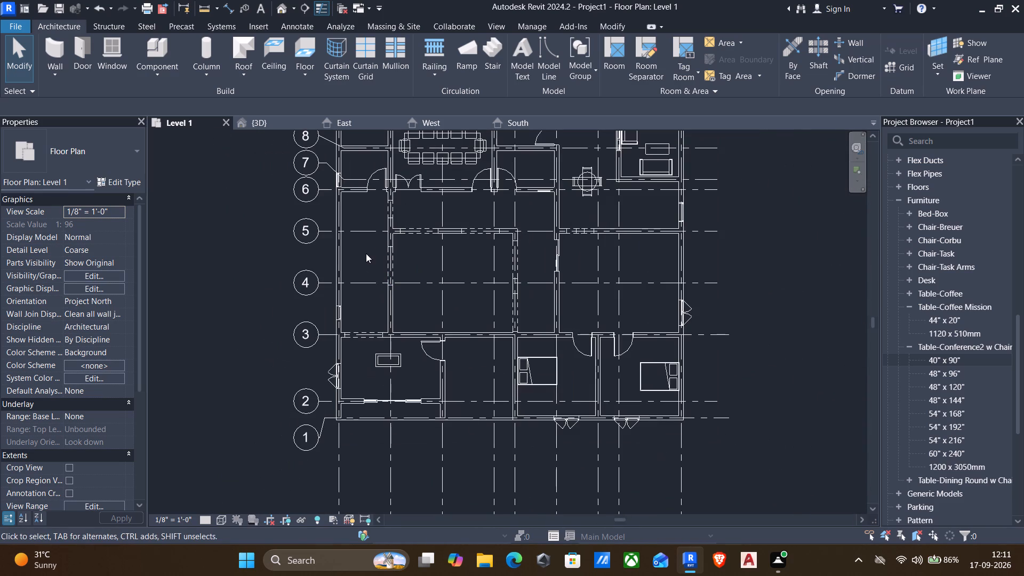
Examine the furnished house from several sides in the 3D view and return to the Level 1 plan.
{"action": "left_click", "coordinate": [276, 123]}
{"action": "middle_click_drag", "start_coordinate": [437, 222], "coordinate": [315, 220]}
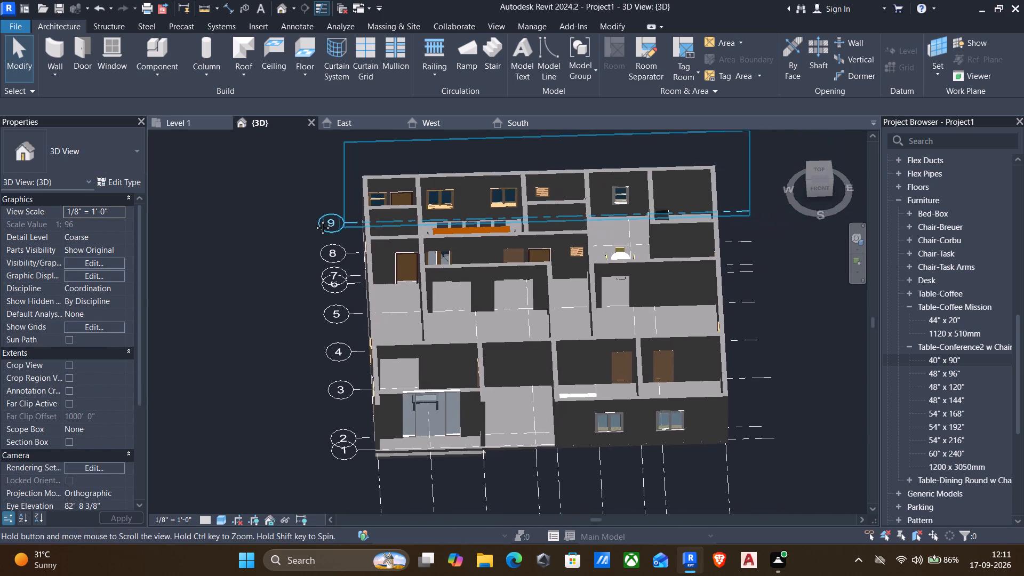
{"action": "middle_click_drag", "start_coordinate": [315, 220], "coordinate": [297, 218]}
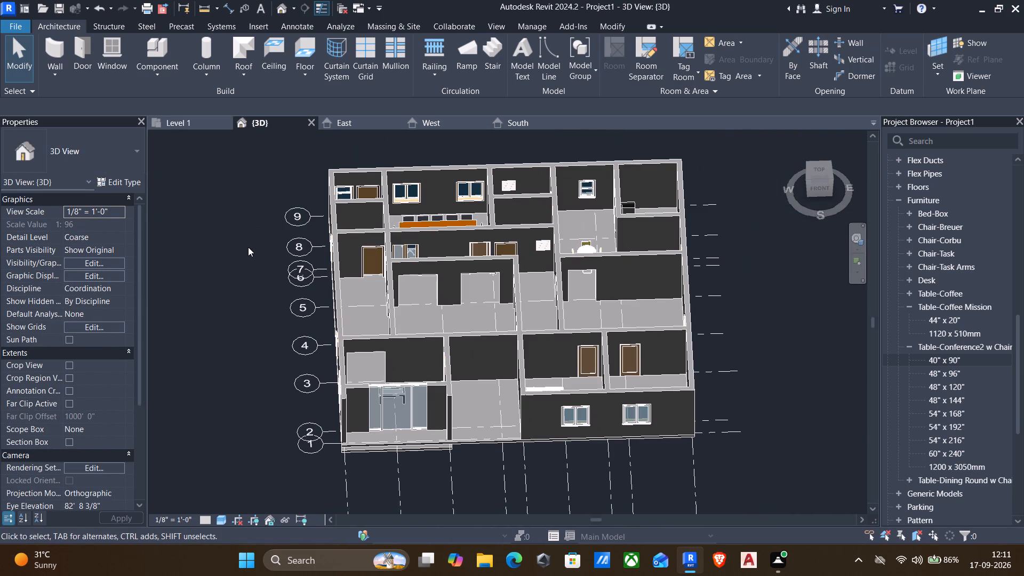
{"action": "middle_click_drag", "start_coordinate": [249, 251], "coordinate": [354, 252], "text": "shift"}
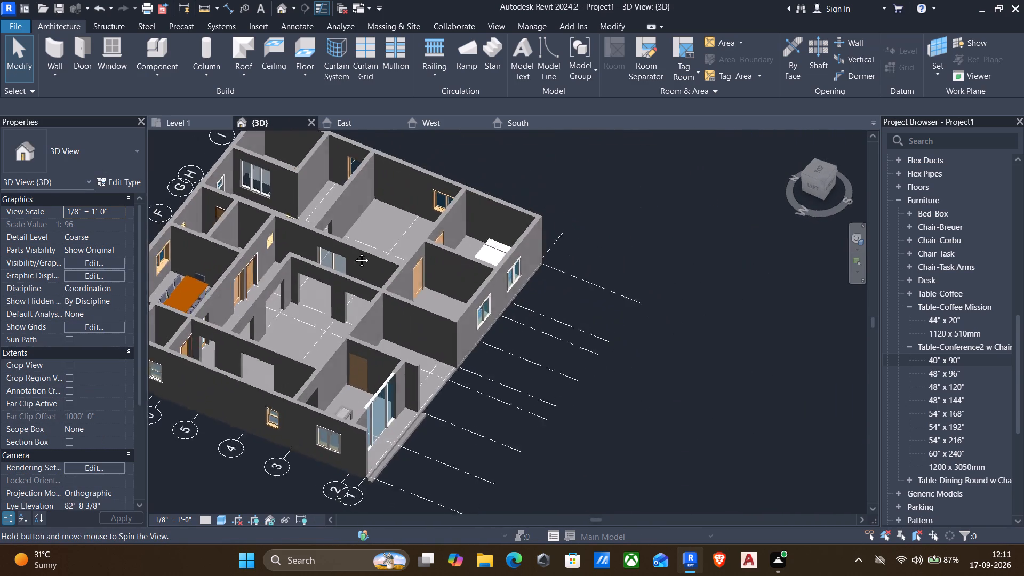
{"action": "middle_click_drag", "start_coordinate": [354, 252], "coordinate": [356, 252], "text": "shift"}
{"action": "scroll", "coordinate": [289, 261], "scroll_direction": "down", "scroll_amount": 2}
{"action": "middle_click_drag", "start_coordinate": [277, 272], "coordinate": [401, 260]}
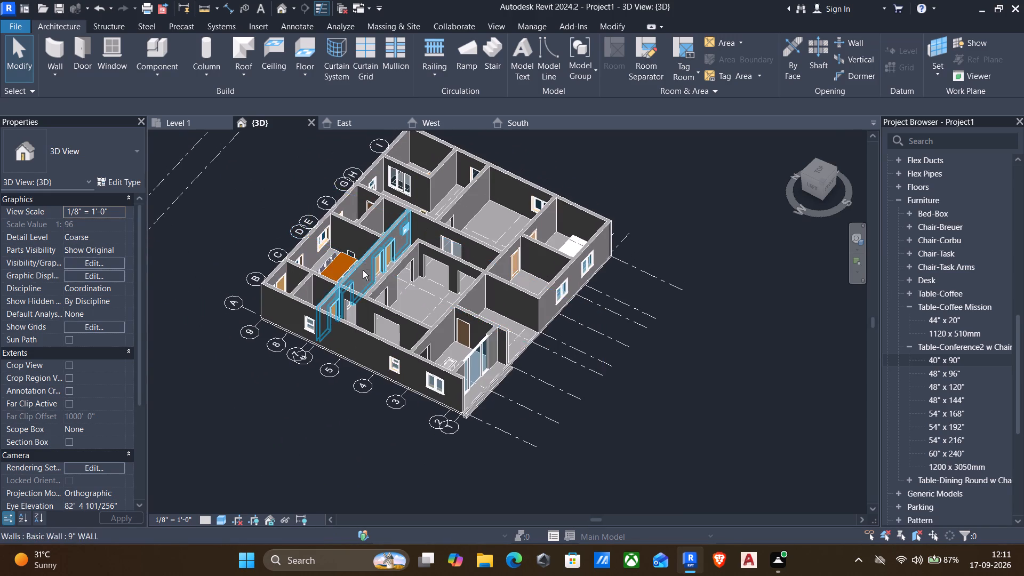
{"action": "middle_click_drag", "start_coordinate": [362, 270], "coordinate": [385, 389], "text": "shift"}
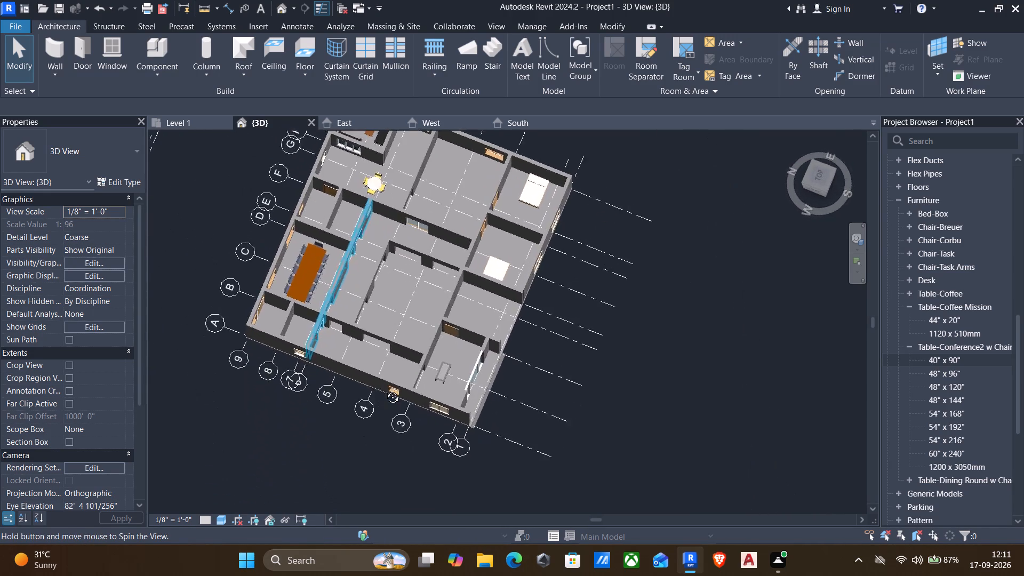
{"action": "middle_click_drag", "start_coordinate": [385, 389], "coordinate": [252, 327], "text": "shift"}
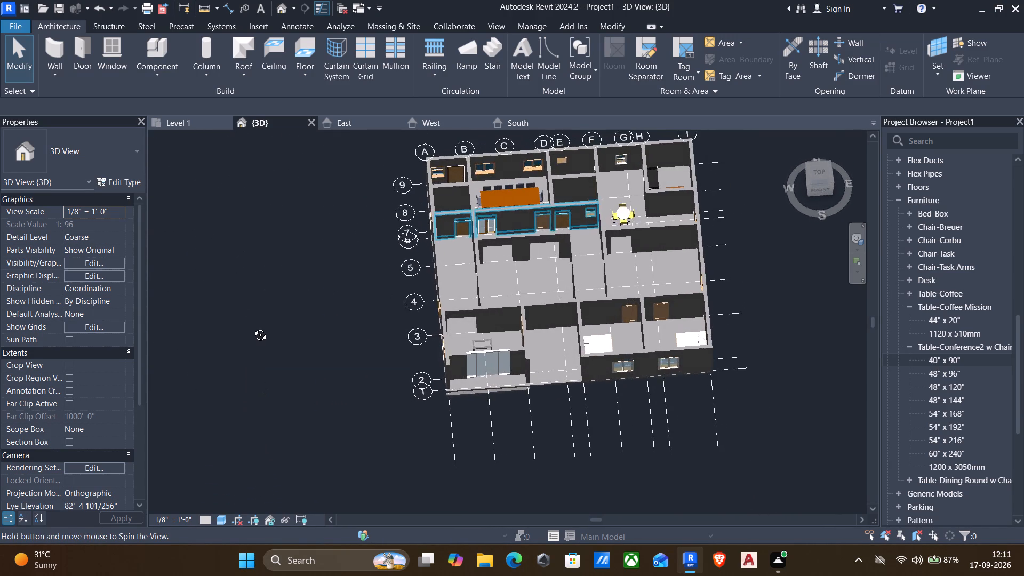
{"action": "middle_click_drag", "start_coordinate": [252, 327], "coordinate": [302, 323], "text": "shift"}
{"action": "left_click", "coordinate": [178, 123]}
{"action": "middle_click_drag", "start_coordinate": [273, 208], "coordinate": [286, 191]}
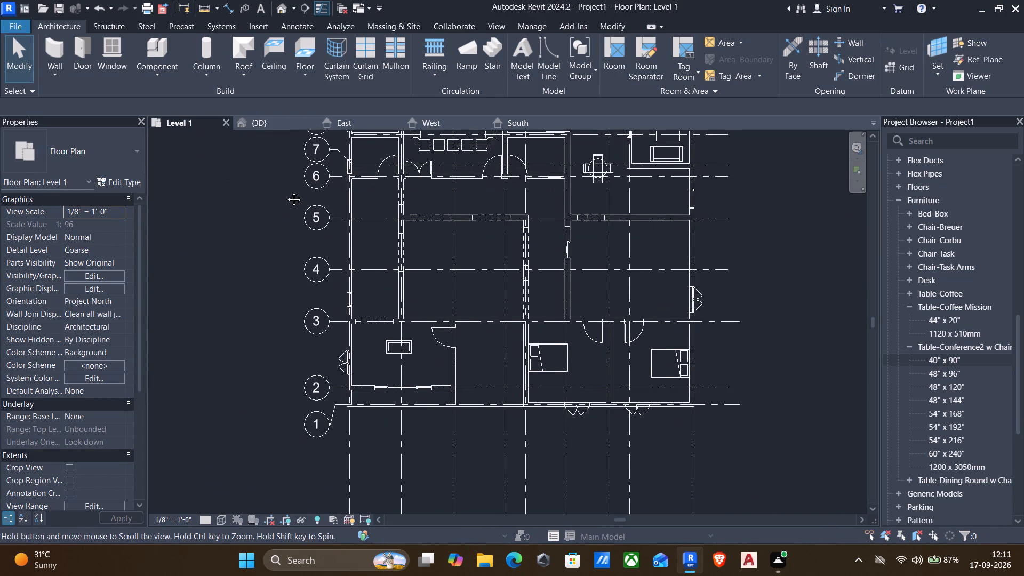
Nudge the coffee table between grids 2 and 3 slightly toward grid 2, and deselect it.
{"action": "middle_click_drag", "start_coordinate": [286, 191], "coordinate": [285, 191]}
{"action": "left_click", "coordinate": [401, 352]}
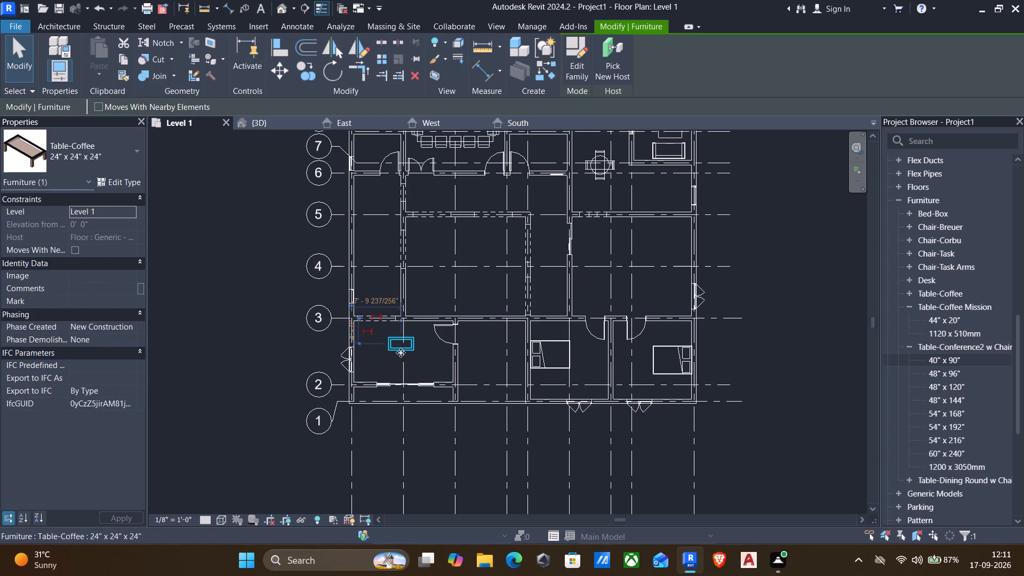
{"action": "key", "text": "Down"}
{"action": "key", "text": "Down"}
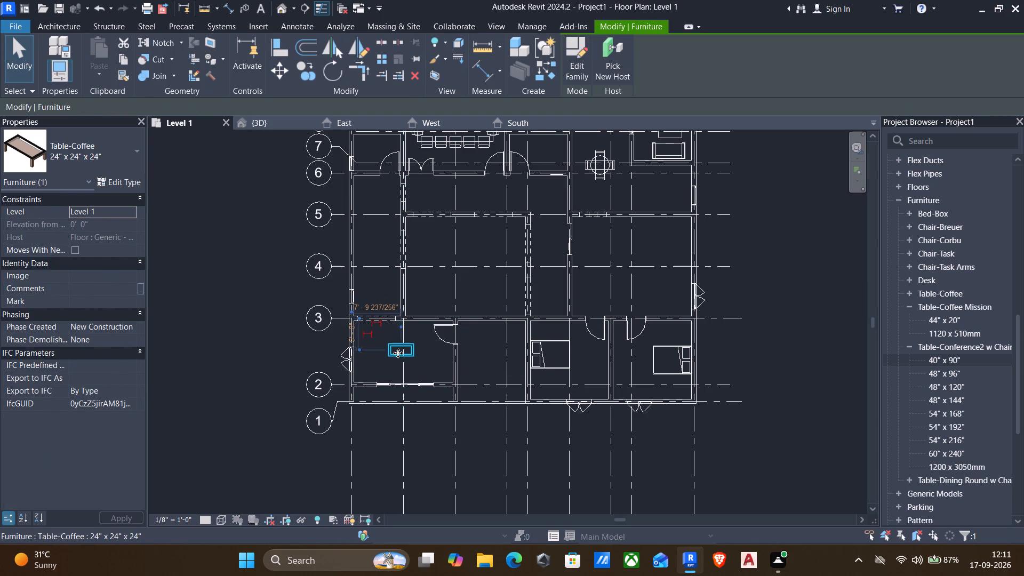
{"action": "left_click", "coordinate": [274, 378]}
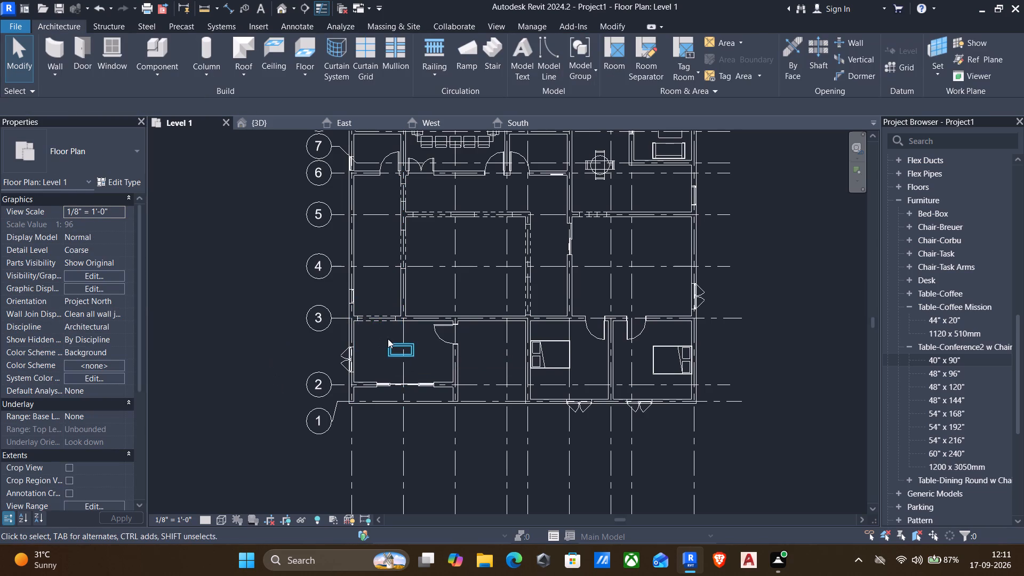
{"action": "left_click", "coordinate": [389, 340]}
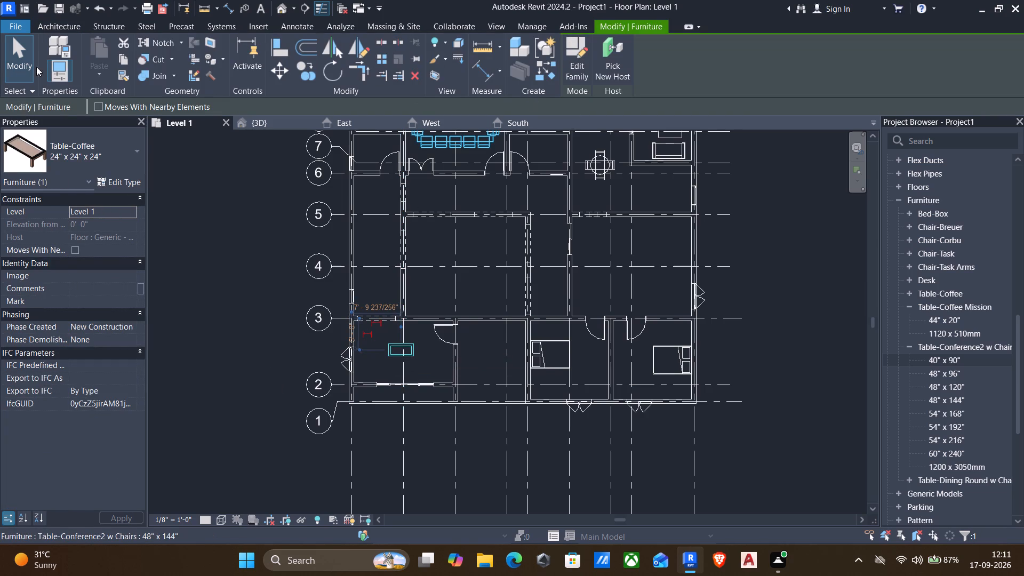
{"action": "key", "text": "Escape"}
Start placing a component and open the family library's Tables folder for loading another family.
{"action": "left_click", "coordinate": [44, 30]}
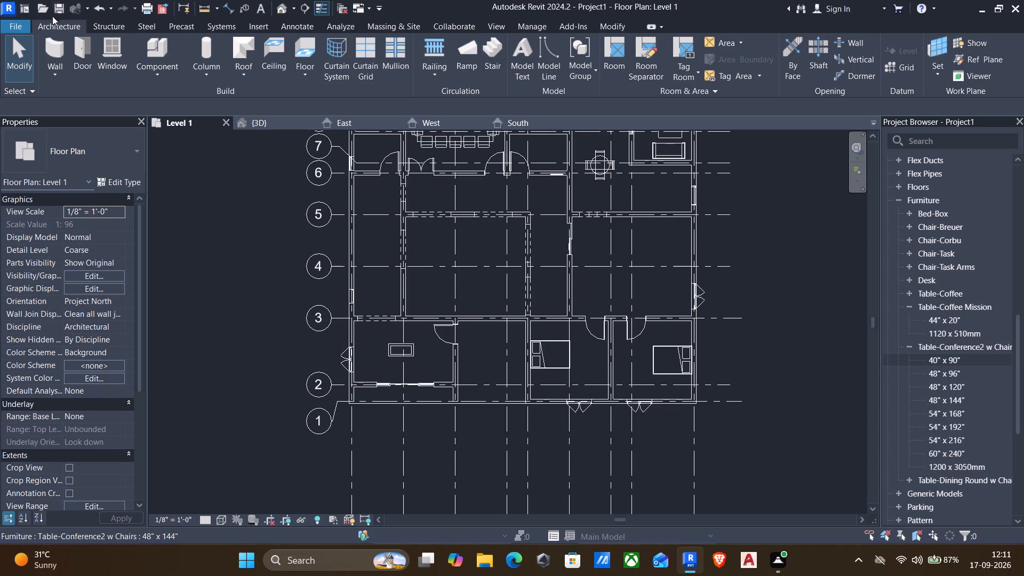
{"action": "left_click", "coordinate": [165, 76]}
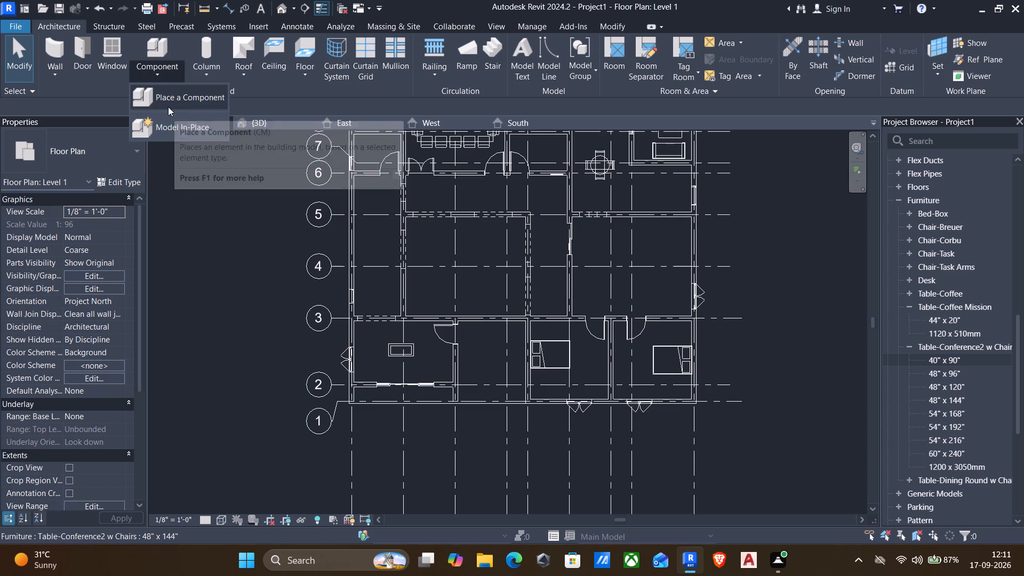
{"action": "left_click", "coordinate": [167, 92]}
{"action": "left_click", "coordinate": [581, 68]}
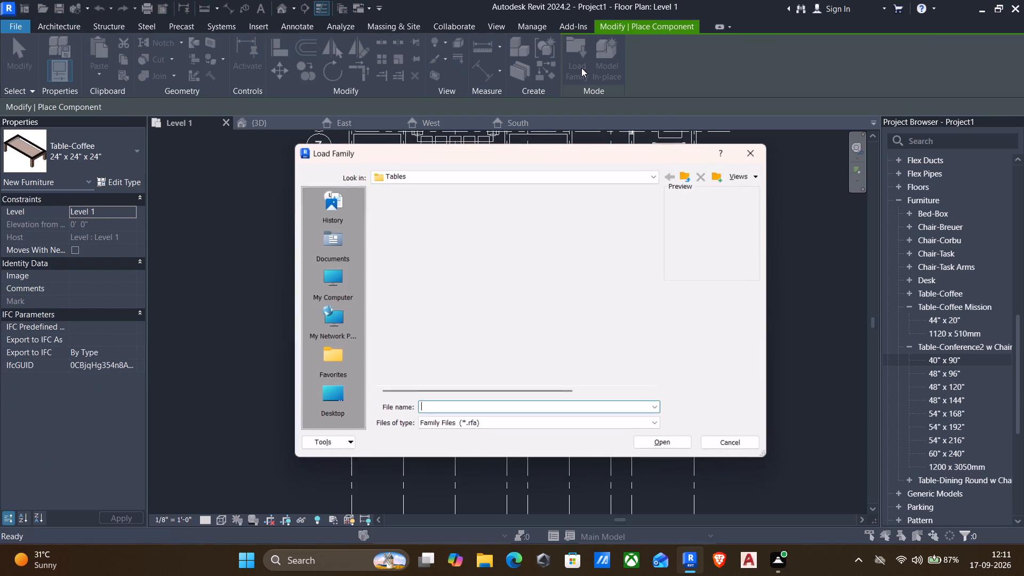
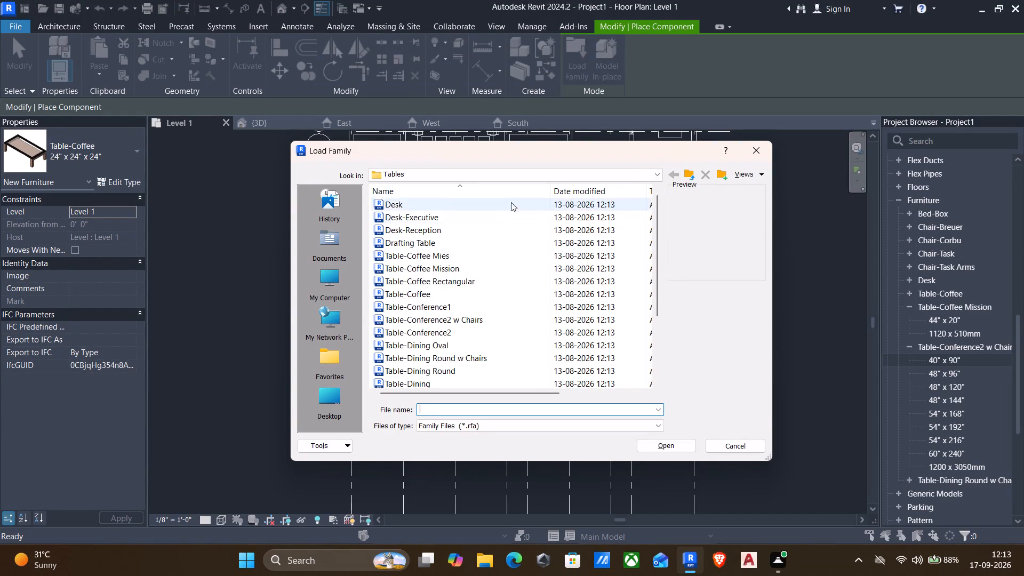
Load the Sofa family from the furniture library's Seating folder after browsing the seating previews.
{"action": "left_click", "coordinate": [686, 172]}
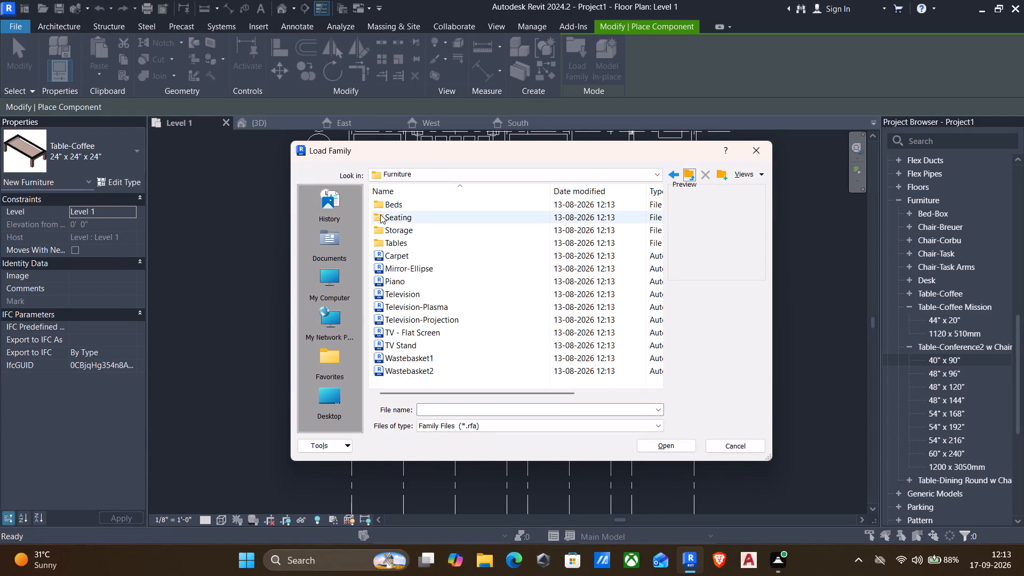
{"action": "double_click", "coordinate": [381, 214]}
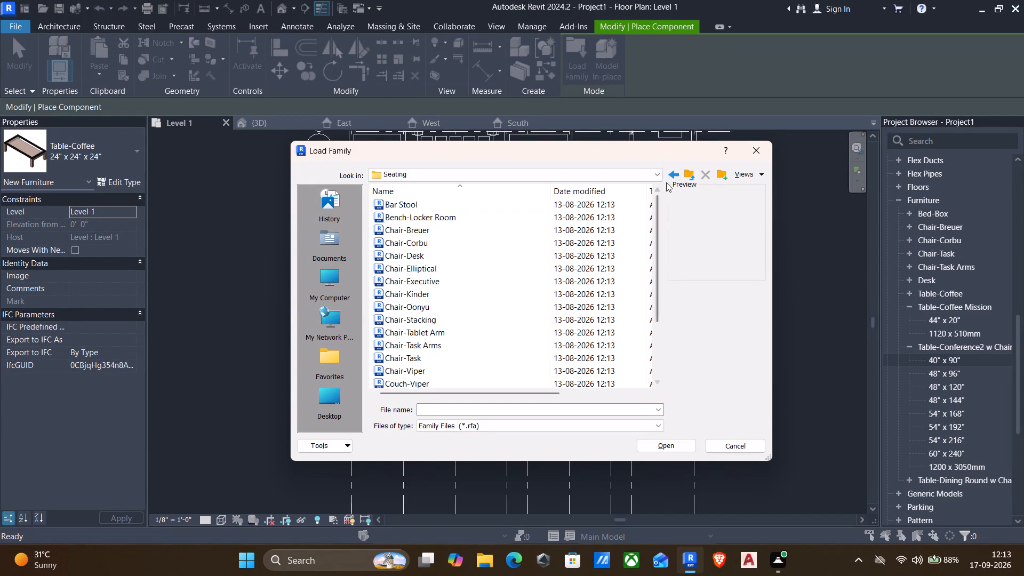
{"action": "left_click", "coordinate": [682, 174]}
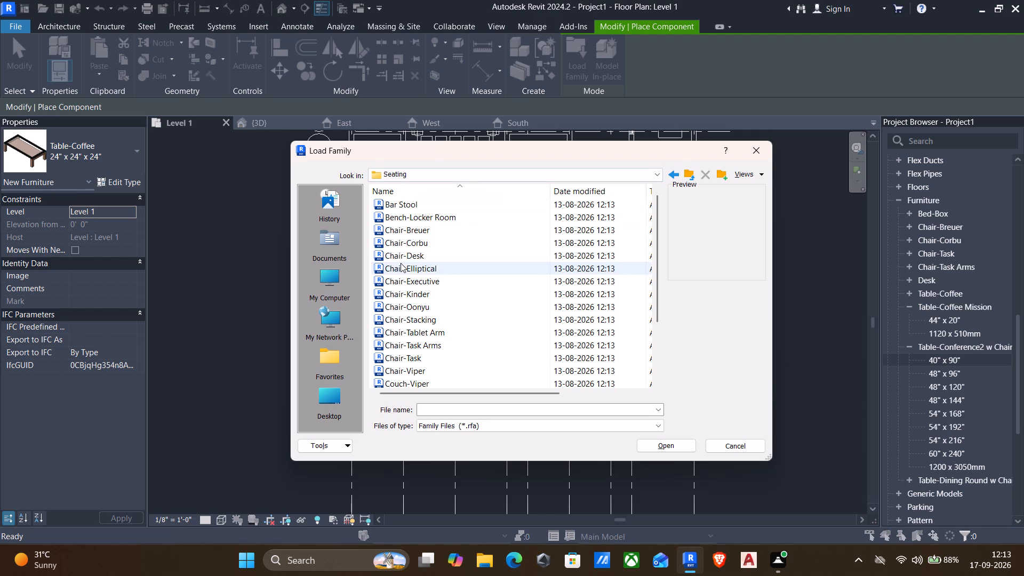
{"action": "left_click", "coordinate": [402, 207]}
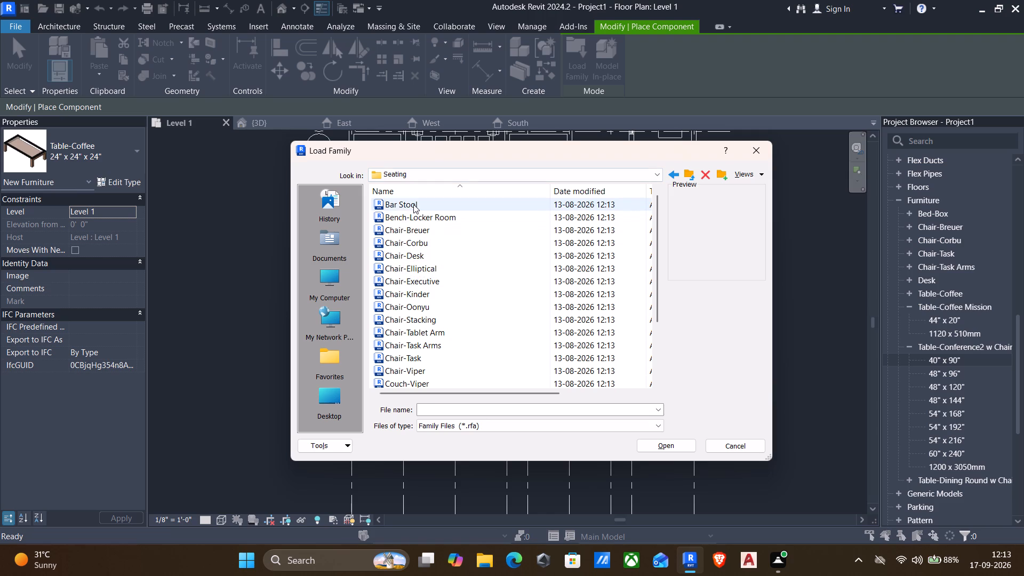
{"action": "left_click", "coordinate": [686, 176]}
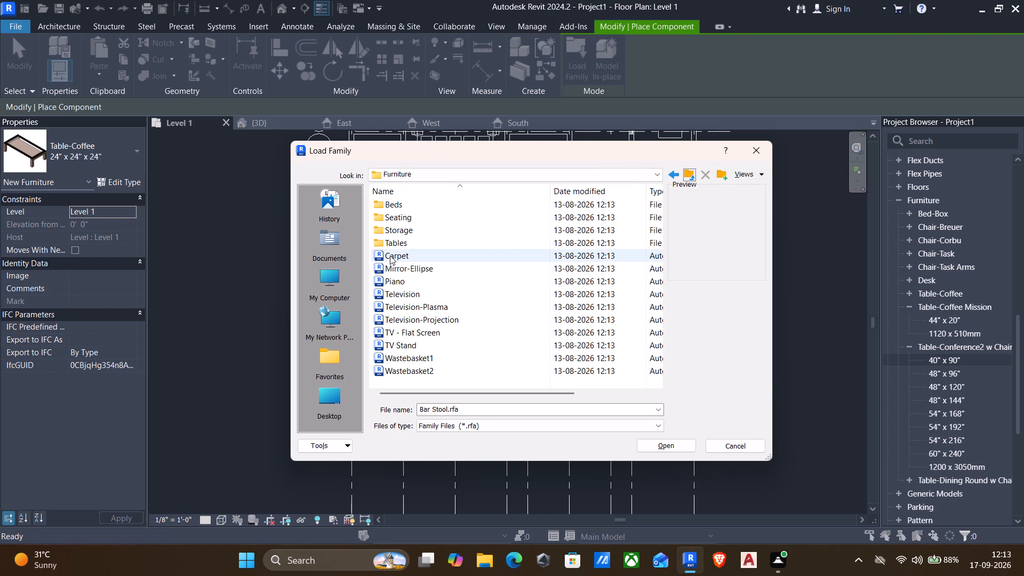
{"action": "double_click", "coordinate": [381, 223]}
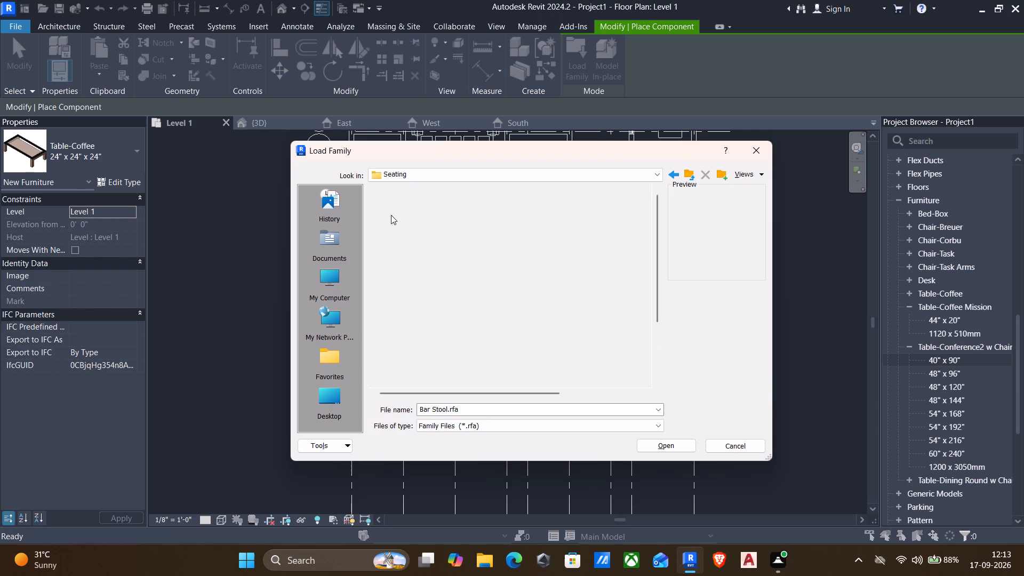
{"action": "left_click", "coordinate": [393, 202]}
{"action": "key", "text": "Down"}
{"action": "key", "text": "Down"}
{"action": "key", "text": "Down"}
{"action": "key", "text": "Down"}
{"action": "key", "text": "Down"}
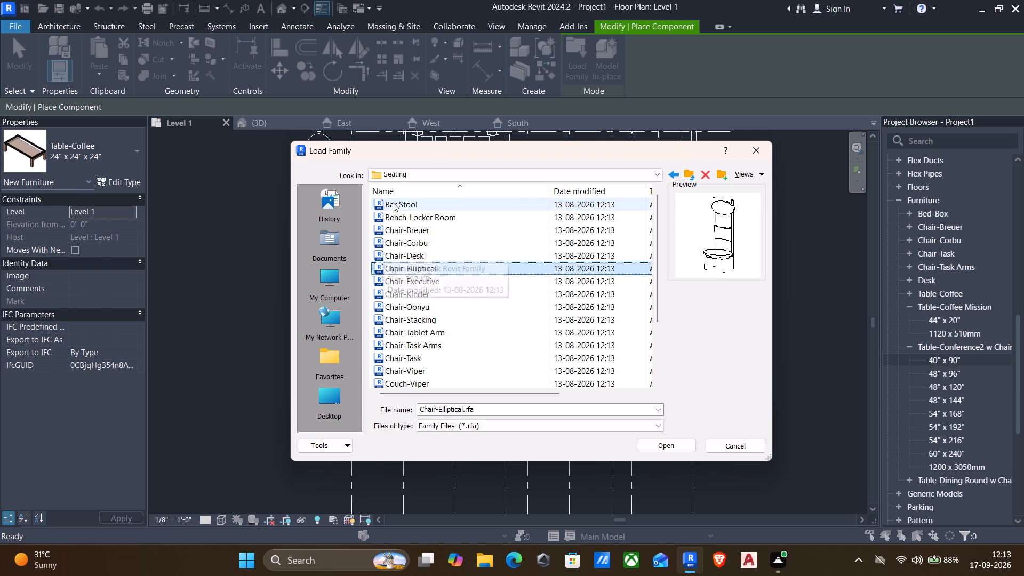
{"action": "key", "text": "Down"}
{"action": "key", "text": "Down"}
{"action": "key", "text": "Down"}
{"action": "key", "text": "Down"}
{"action": "key", "text": "Down"}
{"action": "key", "text": "Down"}
{"action": "key", "text": "Down"}
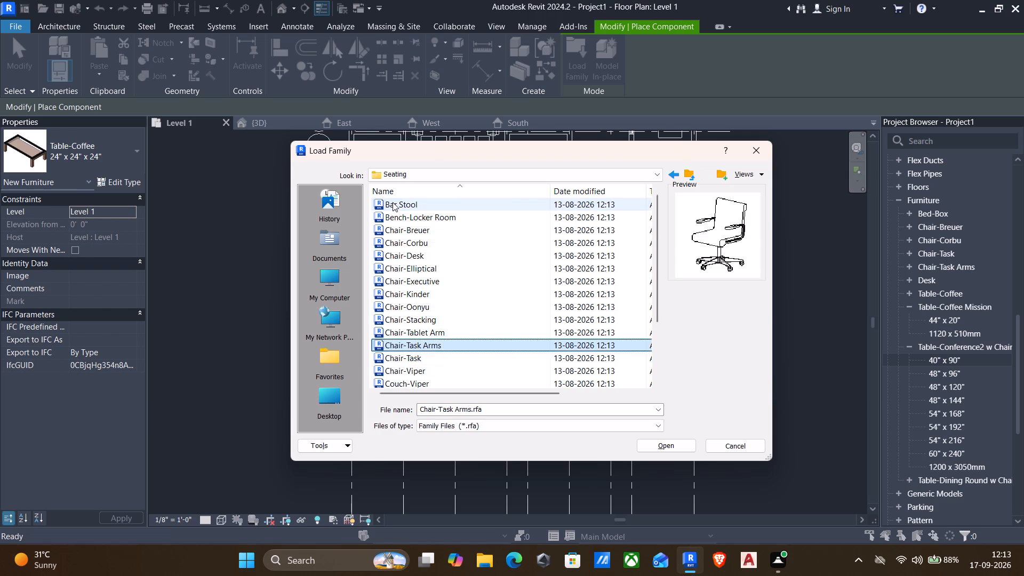
{"action": "key", "text": "Down"}
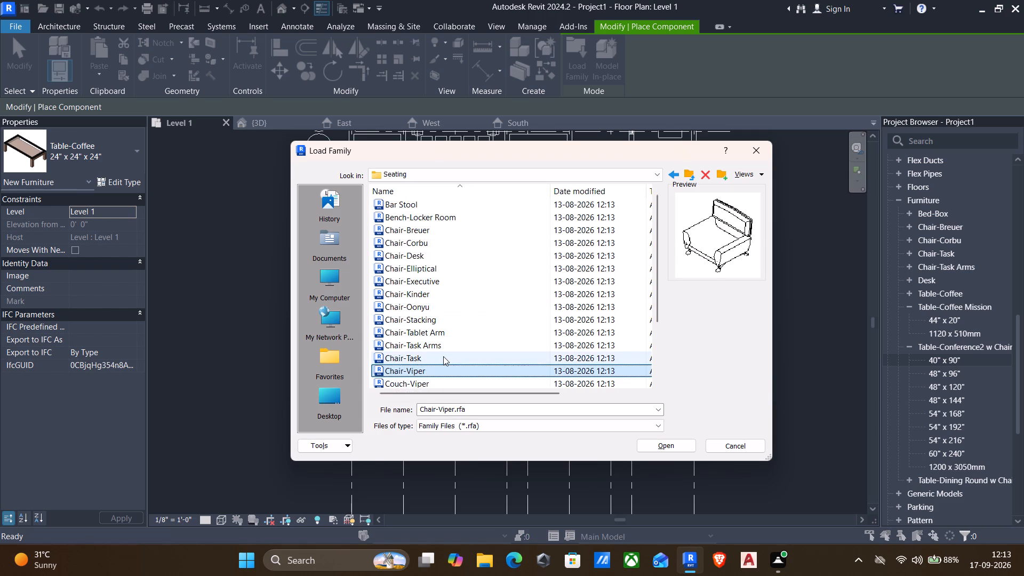
{"action": "key", "text": "Down"}
{"action": "key", "text": "Down"}
{"action": "key", "text": "Down"}
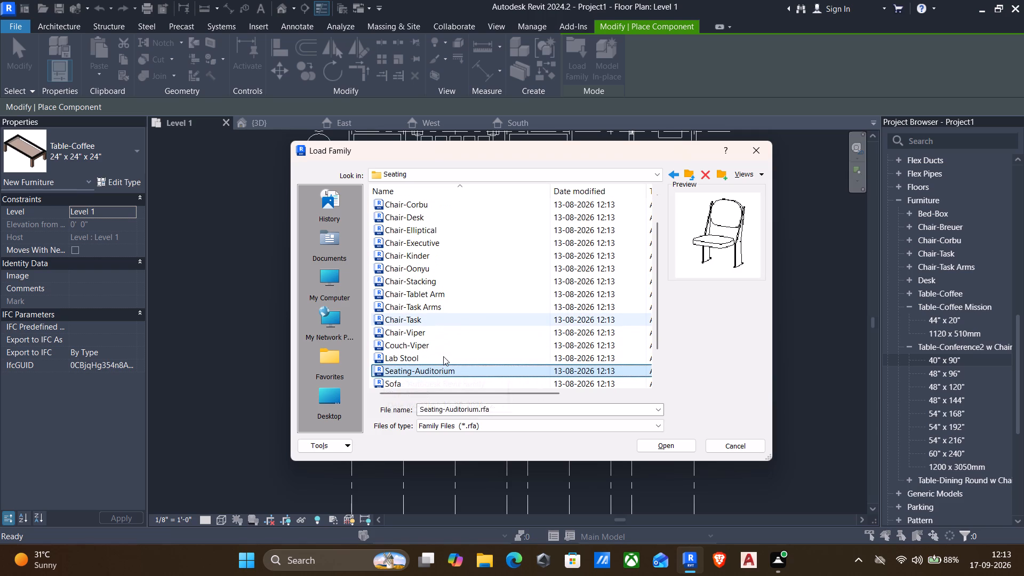
{"action": "key", "text": "Up"}
{"action": "key", "text": "Up"}
{"action": "key", "text": "Down"}
{"action": "key", "text": "Down"}
{"action": "key", "text": "Down"}
{"action": "key", "text": "Down"}
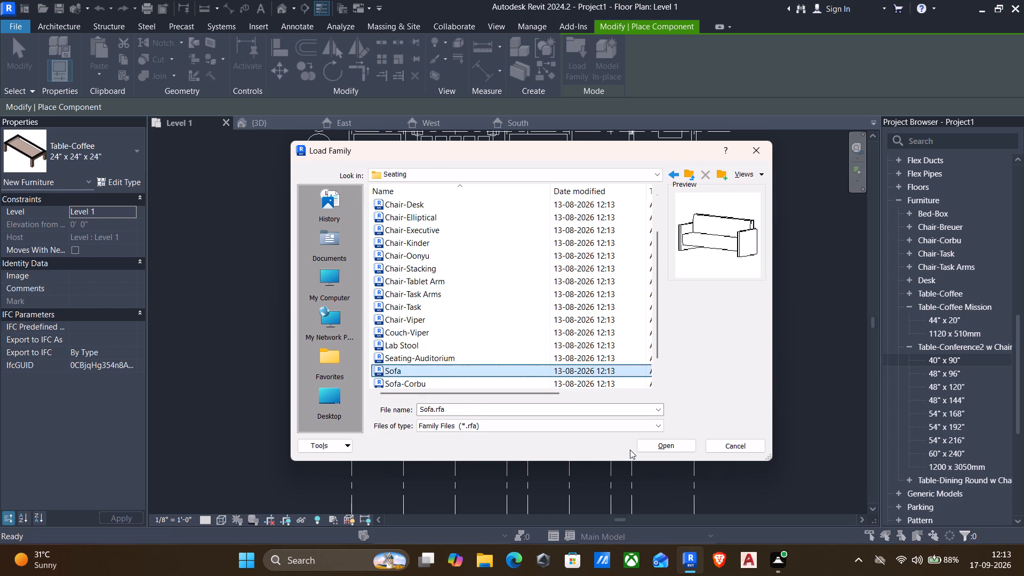
{"action": "key", "text": "Up"}
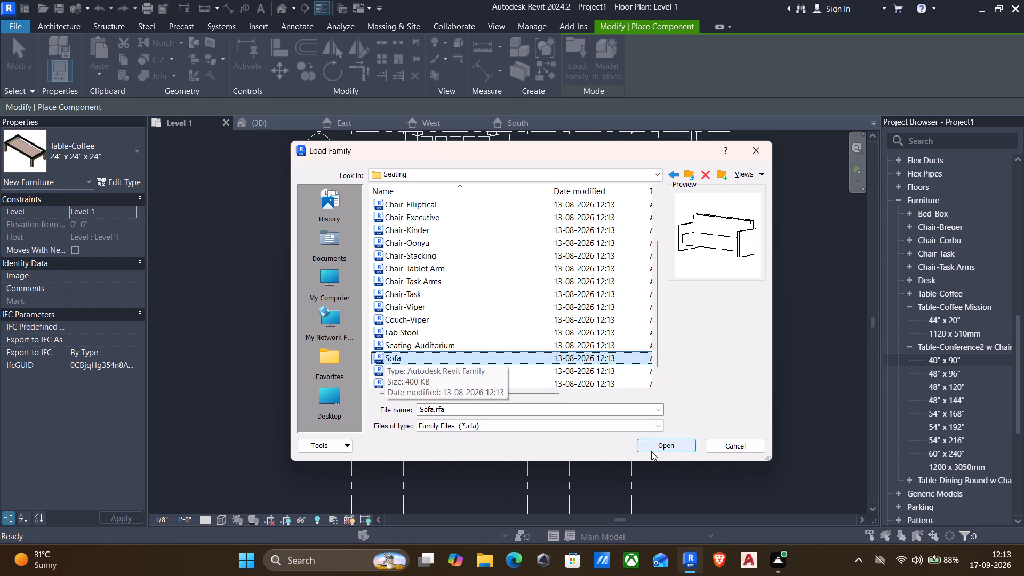
{"action": "left_click", "coordinate": [652, 445]}
Place one 72" sofa between the coffee table and the grid 3 wall, parallel to the table's long side, and end placement.
{"action": "scroll", "coordinate": [402, 343], "scroll_direction": "up", "scroll_amount": 2}
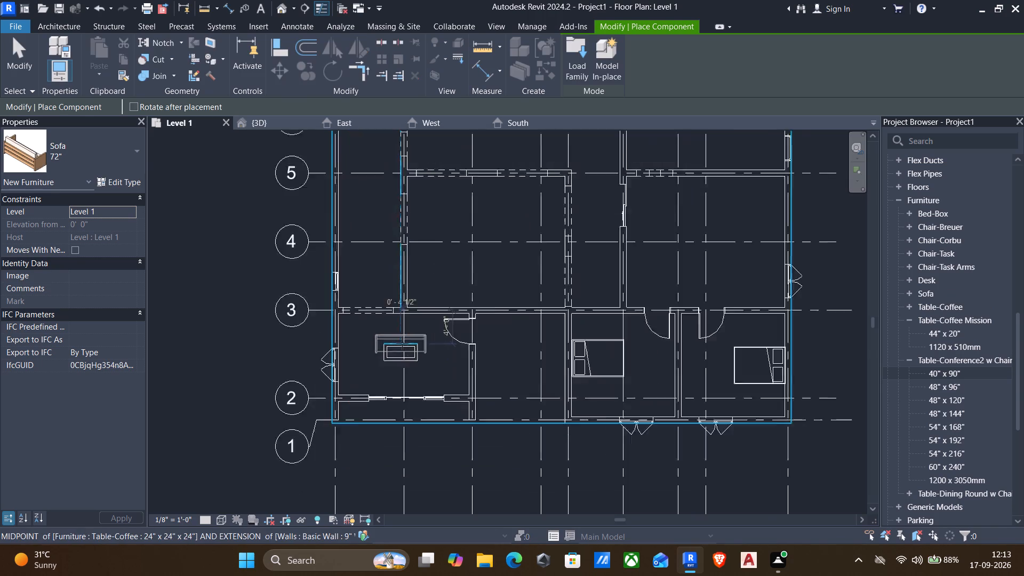
{"action": "scroll", "coordinate": [402, 343], "scroll_direction": "up", "scroll_amount": 2}
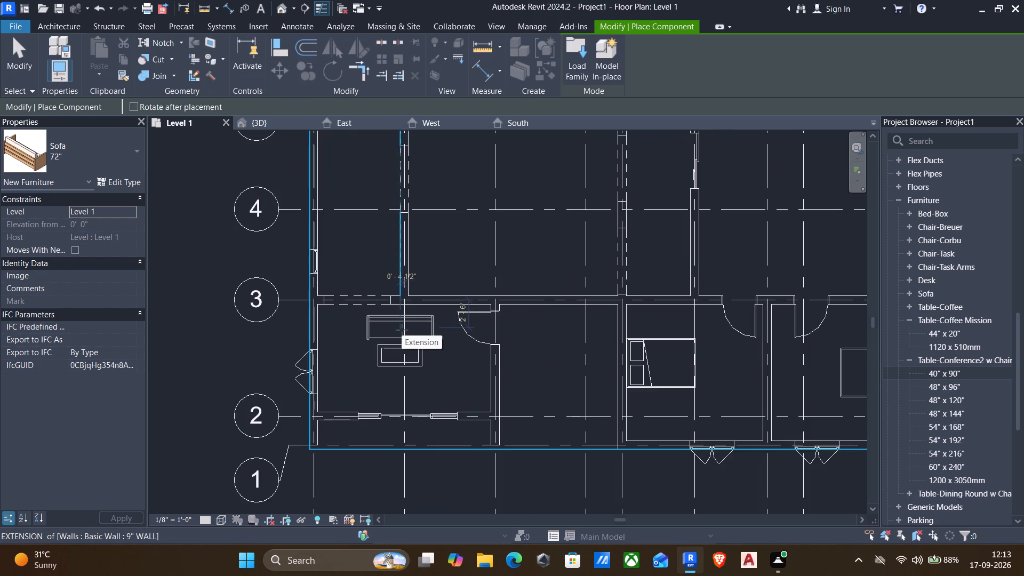
{"action": "left_click", "coordinate": [402, 330]}
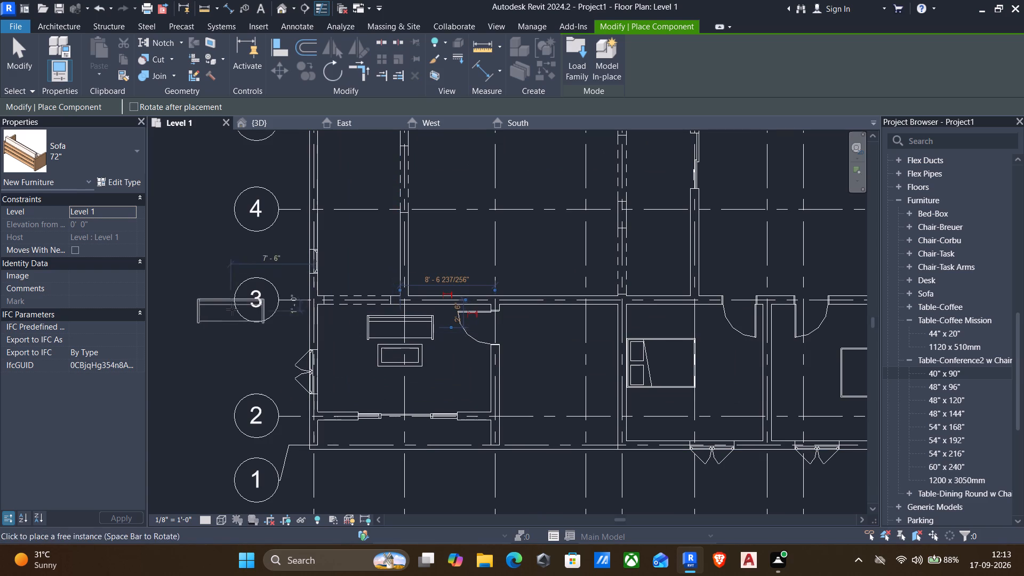
{"action": "key", "text": "Escape"}
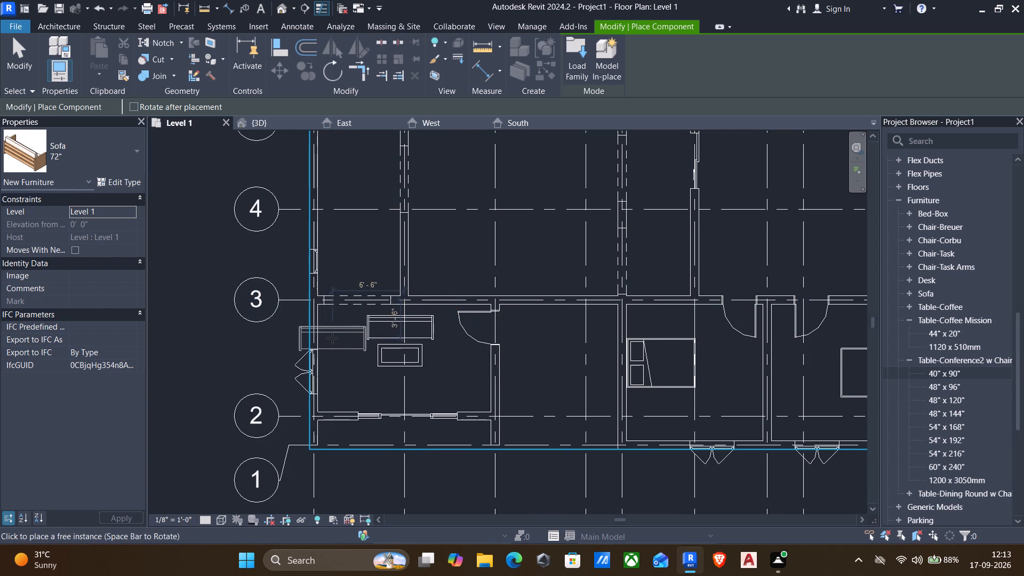
{"action": "key", "text": "Escape"}
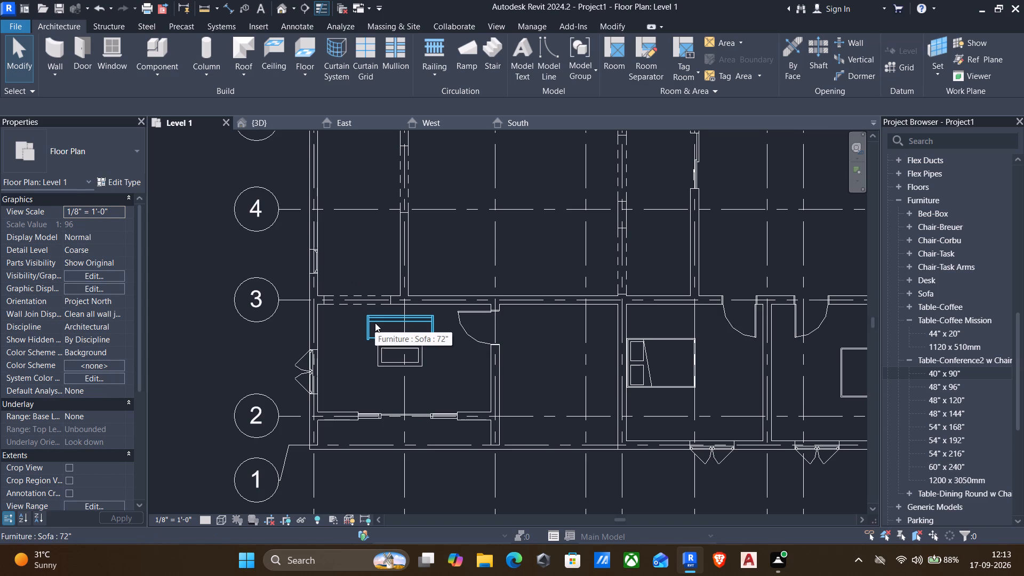
In the 3D view, nudge the sofa away from the coffee table, toward the wall on grid 3.
{"action": "left_click", "coordinate": [281, 6]}
{"action": "scroll", "coordinate": [422, 388], "scroll_direction": "up", "scroll_amount": 4}
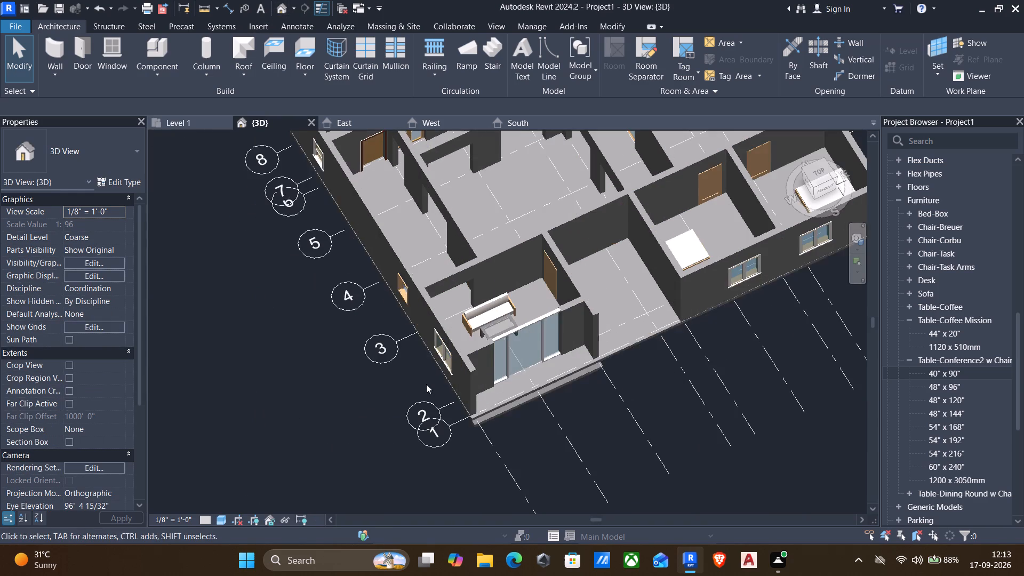
{"action": "scroll", "coordinate": [322, 395], "scroll_direction": "down", "scroll_amount": 1}
{"action": "middle_click_drag", "start_coordinate": [295, 390], "coordinate": [315, 388], "text": "shift"}
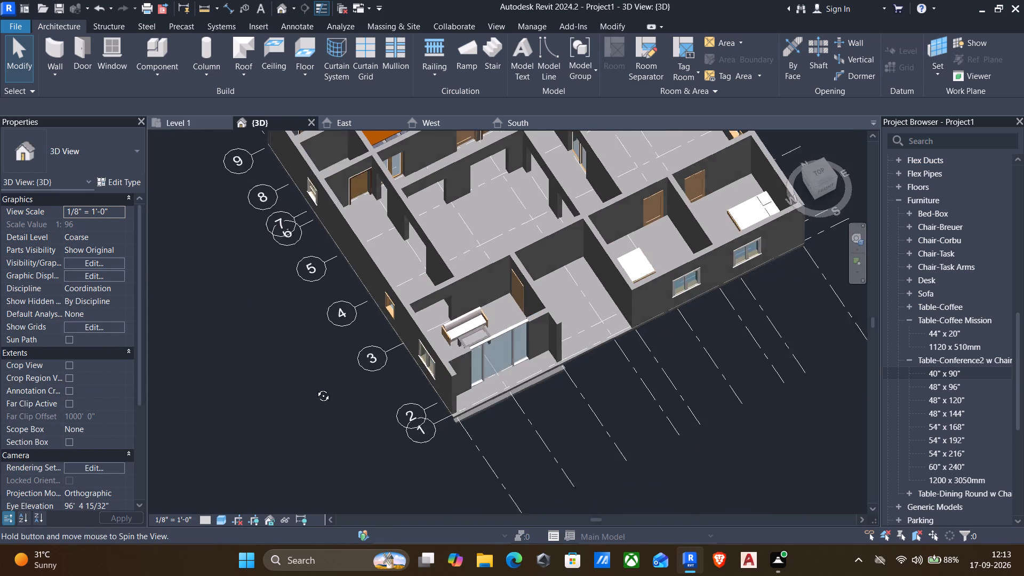
{"action": "middle_click_drag", "start_coordinate": [315, 388], "coordinate": [337, 385], "text": "shift"}
{"action": "left_click", "coordinate": [440, 347]}
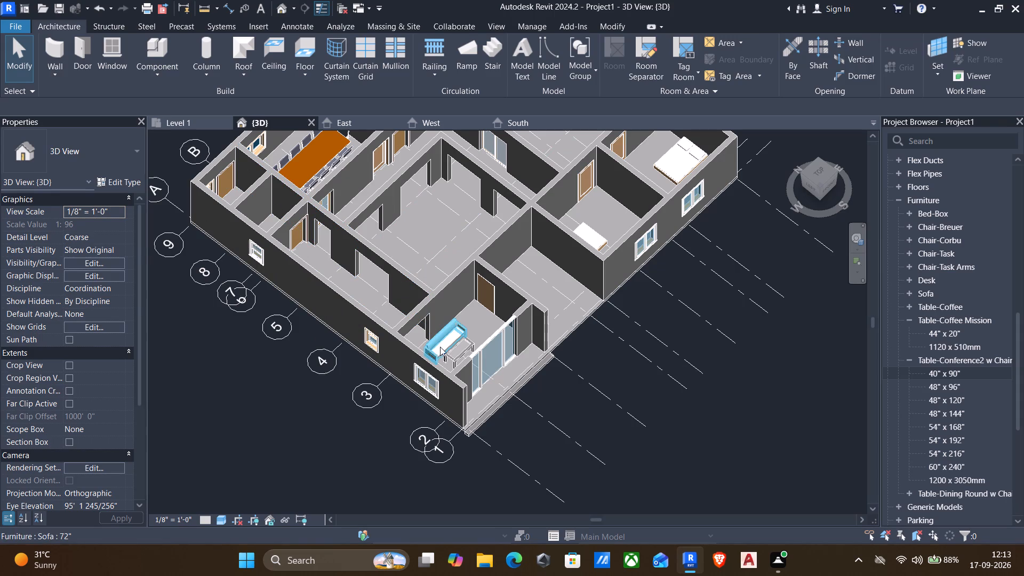
{"action": "key", "text": "Right"}
{"action": "key", "text": "Up"}
{"action": "key", "text": "Up"}
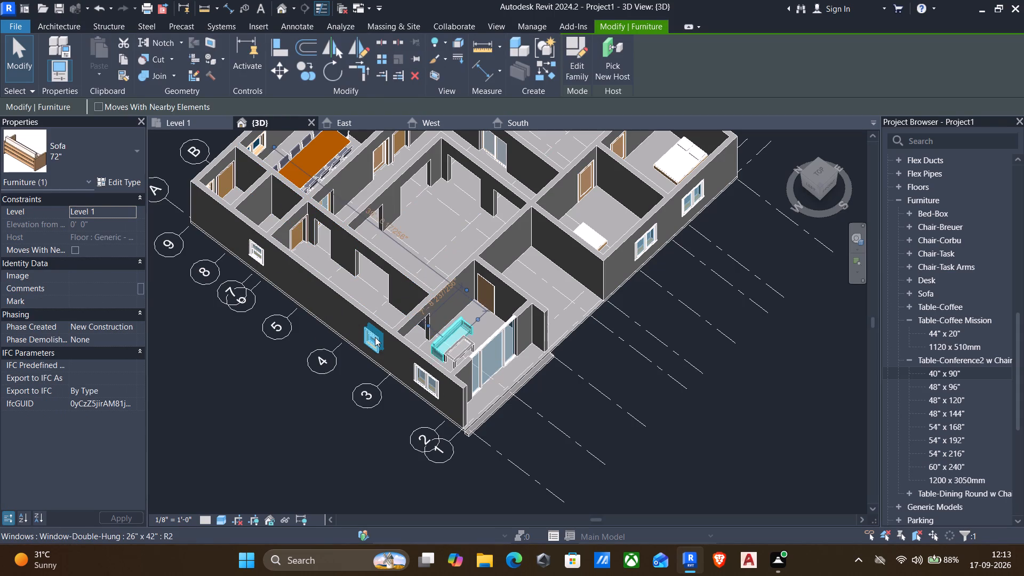
{"action": "key", "text": "Up"}
{"action": "key", "text": "Up"}
{"action": "key", "text": "Up"}
{"action": "key", "text": "Up"}
{"action": "key", "text": "Up"}
{"action": "key", "text": "Left"}
{"action": "key", "text": "Left"}
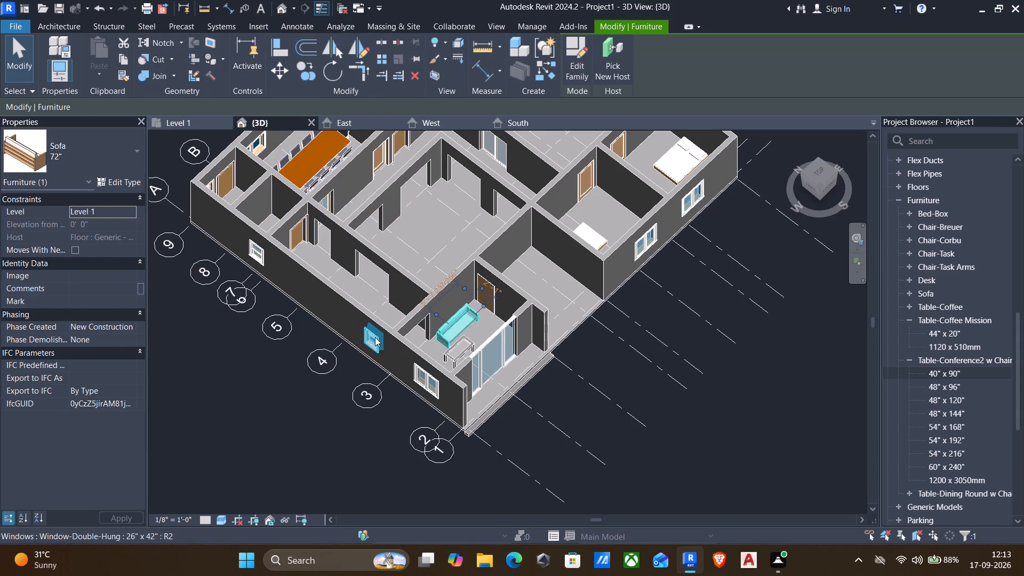
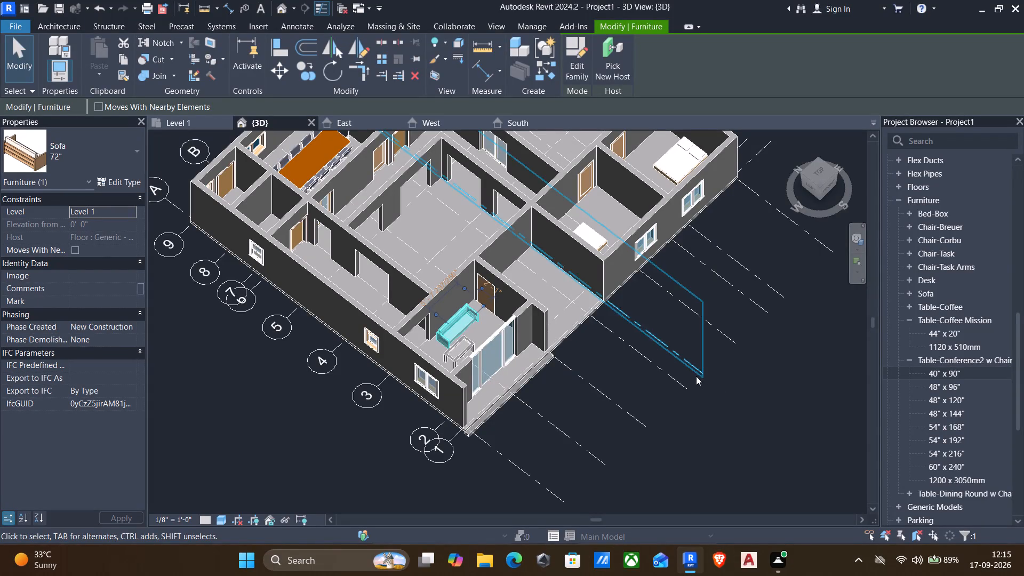
In the Level 1 plan, nudge the coffee table toward grid C to align with the sofa, about 10'-7" from the grid A wall.
{"action": "key", "text": "Escape"}
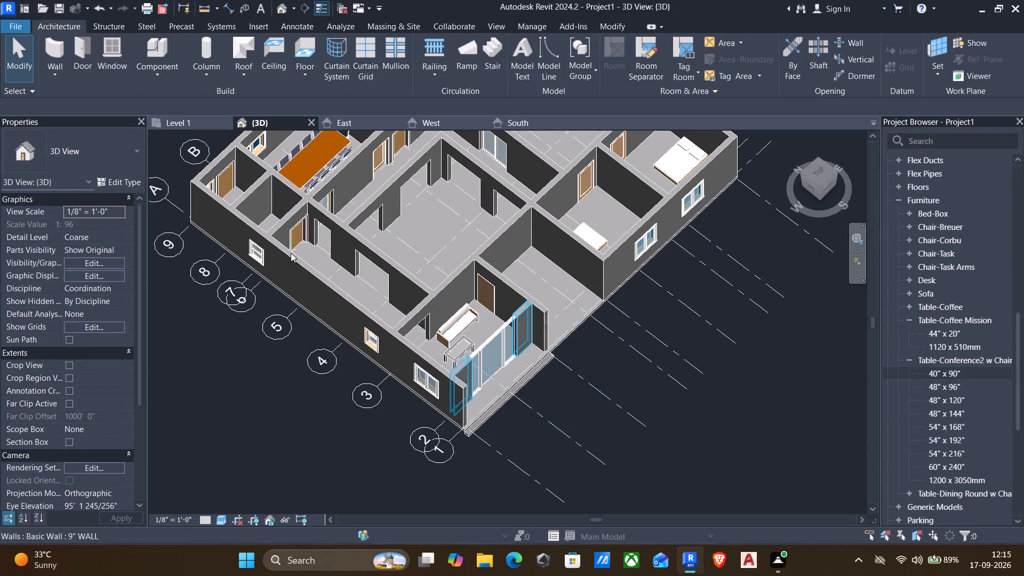
{"action": "left_click", "coordinate": [210, 126]}
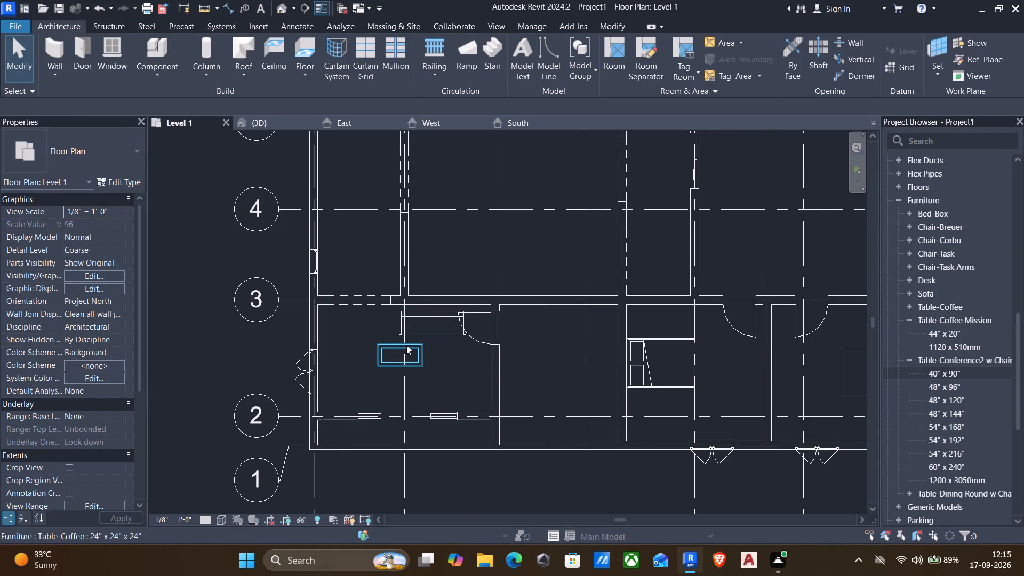
{"action": "left_click", "coordinate": [406, 345]}
{"action": "key", "text": "Right"}
{"action": "key", "text": "Right"}
{"action": "key", "text": "Right"}
{"action": "key", "text": "Right"}
{"action": "key", "text": "Right"}
{"action": "key", "text": "Right"}
{"action": "key", "text": "Right"}
{"action": "key", "text": "Right"}
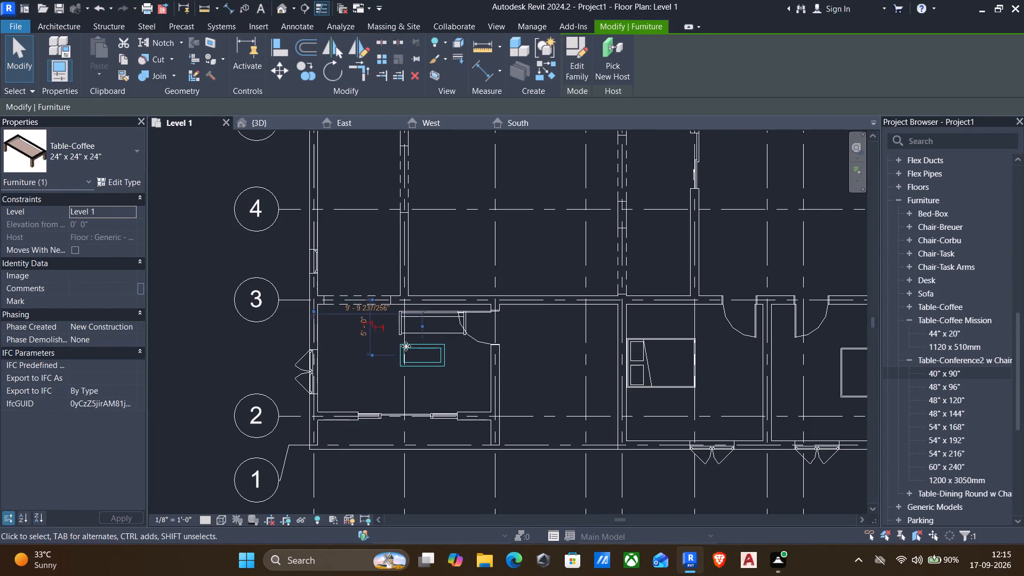
{"action": "key", "text": "Right"}
{"action": "key", "text": "Right"}
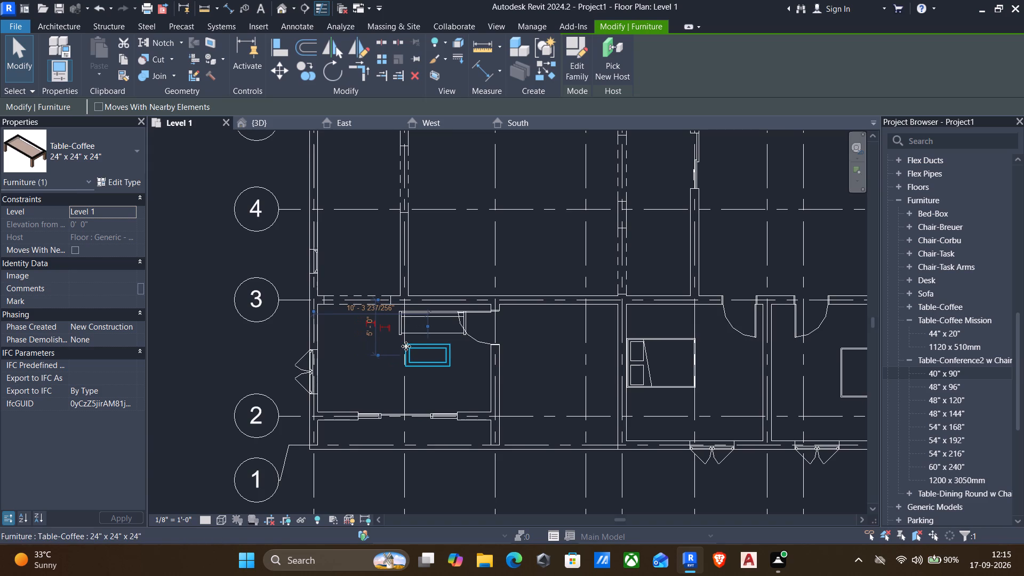
{"action": "key", "text": "Right"}
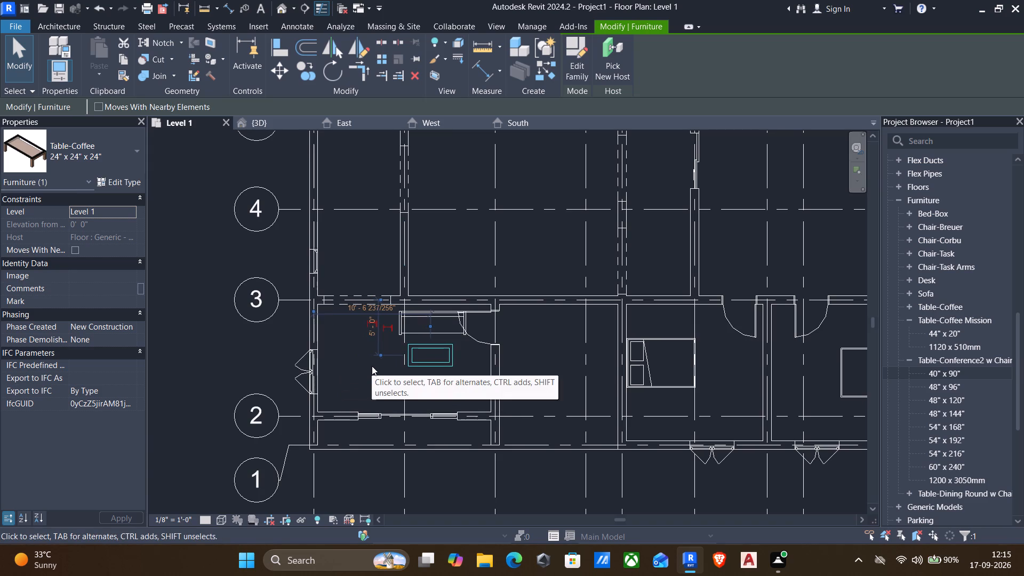
{"action": "key", "text": "Escape"}
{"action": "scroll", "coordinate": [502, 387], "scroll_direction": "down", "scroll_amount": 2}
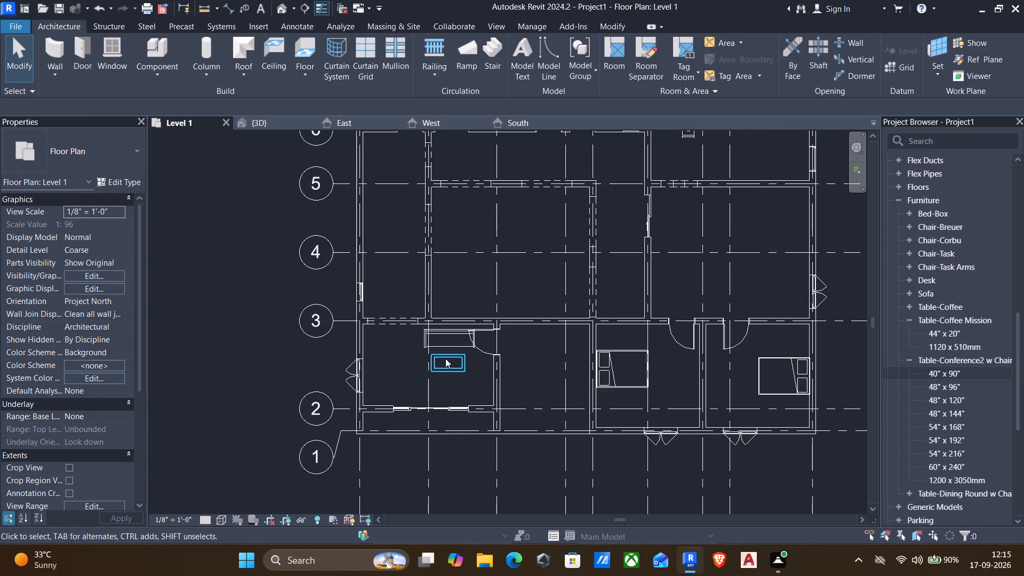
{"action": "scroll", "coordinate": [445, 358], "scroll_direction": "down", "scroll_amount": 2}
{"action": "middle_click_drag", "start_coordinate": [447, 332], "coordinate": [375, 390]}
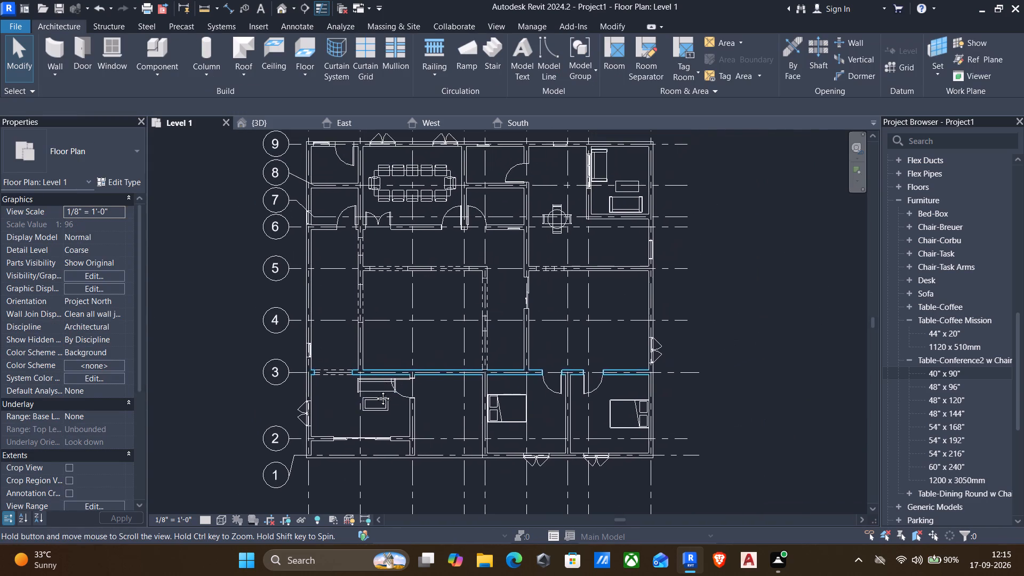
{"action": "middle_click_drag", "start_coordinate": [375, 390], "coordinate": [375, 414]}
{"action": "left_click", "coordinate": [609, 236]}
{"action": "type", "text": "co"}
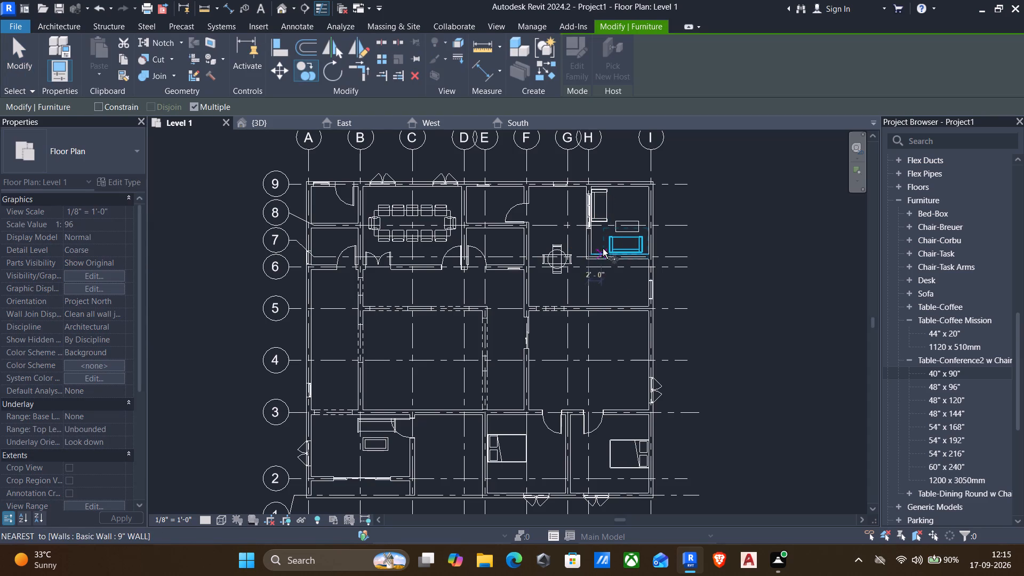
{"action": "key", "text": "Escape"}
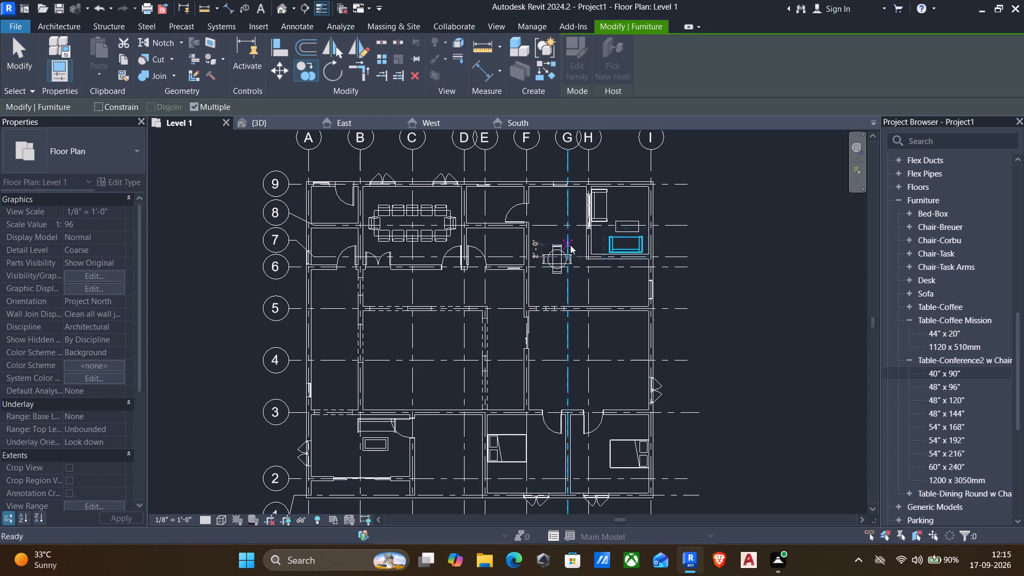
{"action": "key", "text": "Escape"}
Duplicate the type of the Chair-Corbu between grids H and I near grid 6 as "living sofa" and set its width to 2'.
{"action": "left_click", "coordinate": [607, 244]}
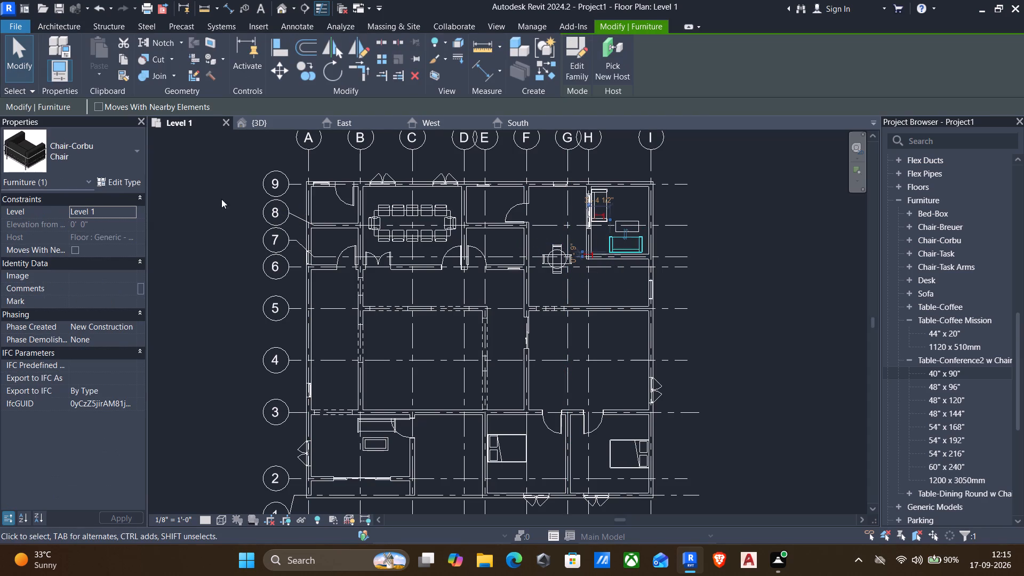
{"action": "left_click", "coordinate": [114, 178]}
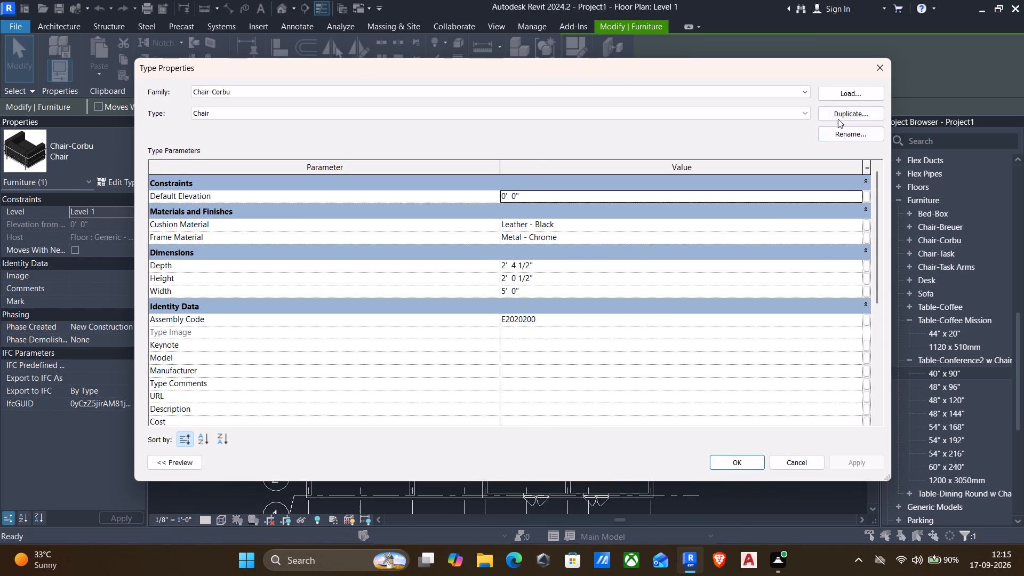
{"action": "left_click", "coordinate": [838, 117]}
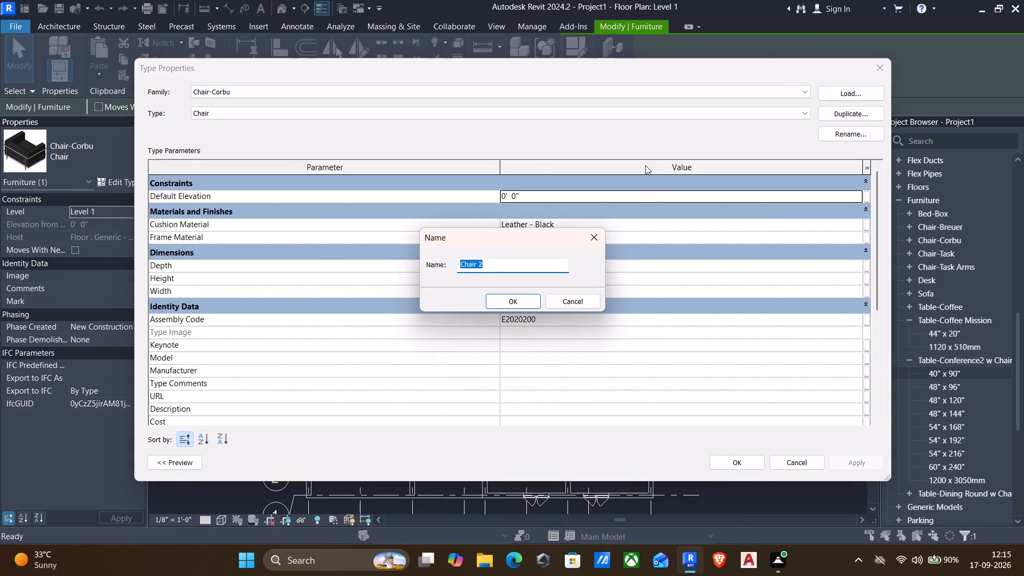
{"action": "key", "text": "BackSpace"}
{"action": "type", "text": "living sofa"}
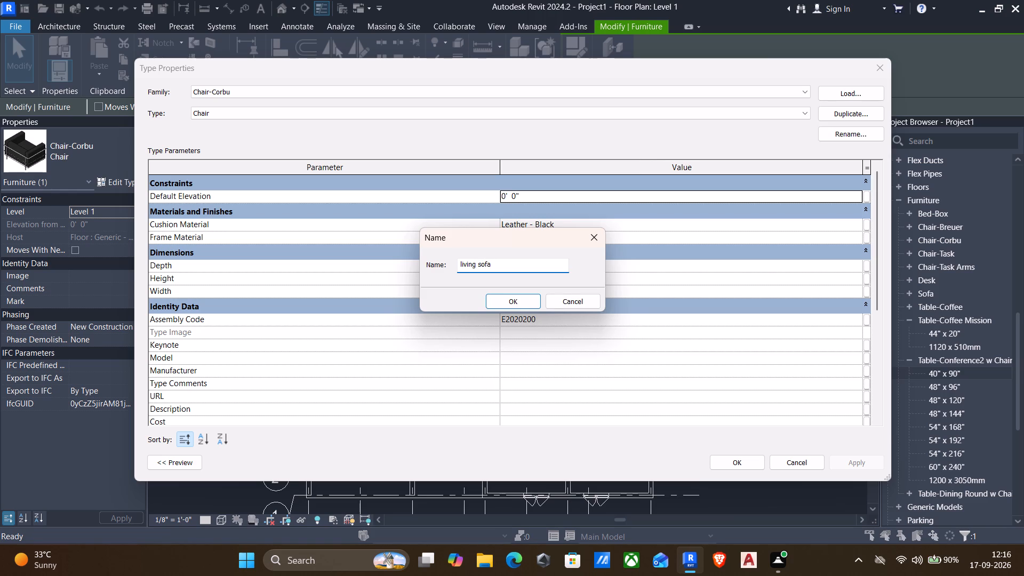
{"action": "left_click", "coordinate": [506, 301]}
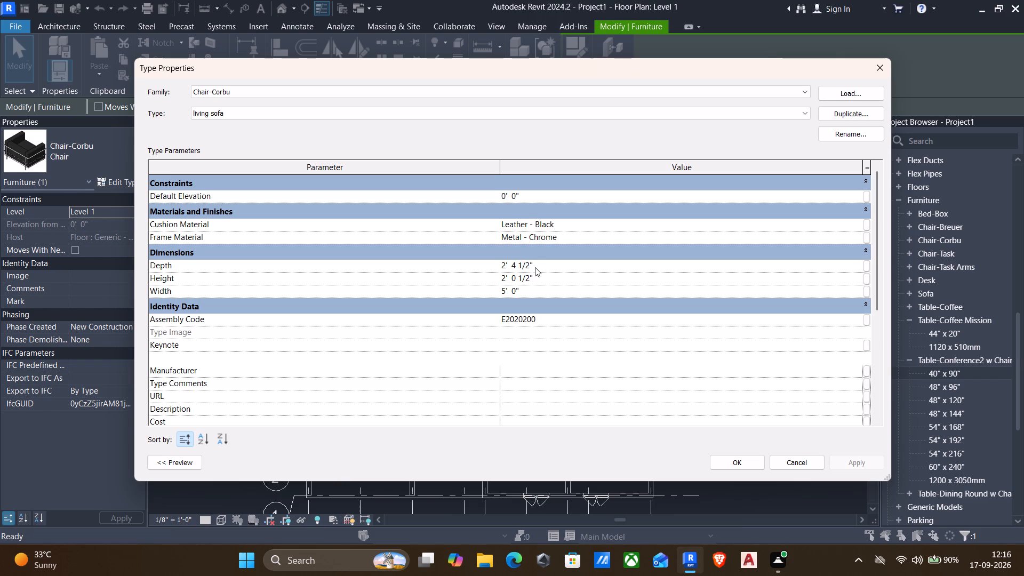
{"action": "left_click", "coordinate": [535, 287]}
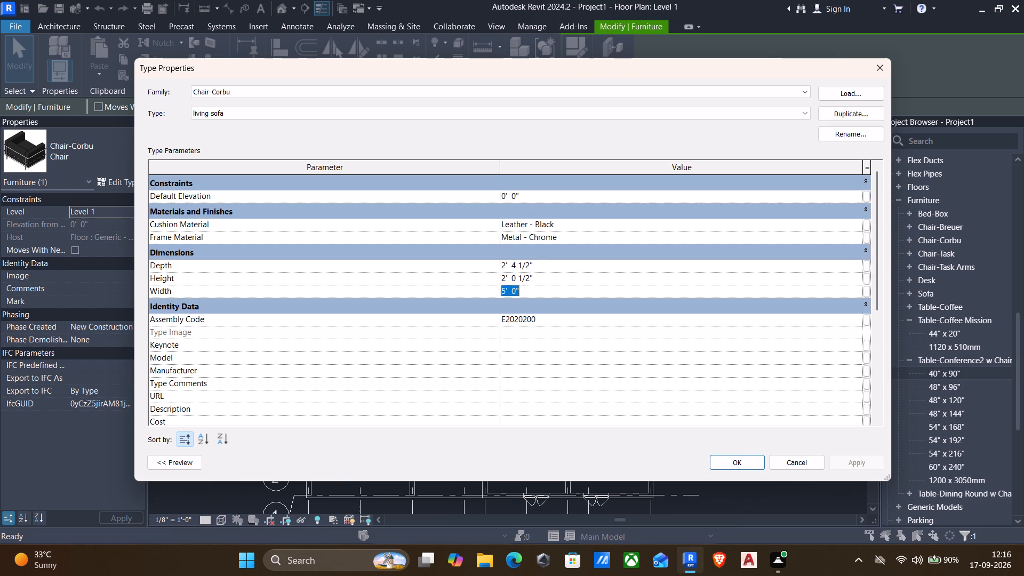
{"action": "type", "text": "2'"}
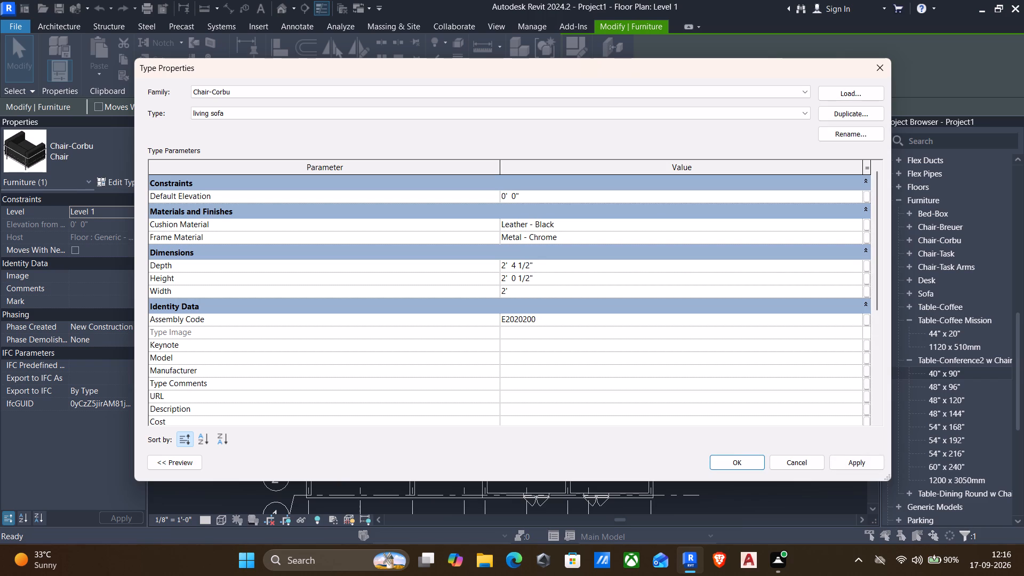
{"action": "key", "text": "Return"}
{"action": "left_click", "coordinate": [857, 459]}
{"action": "left_click", "coordinate": [739, 461]}
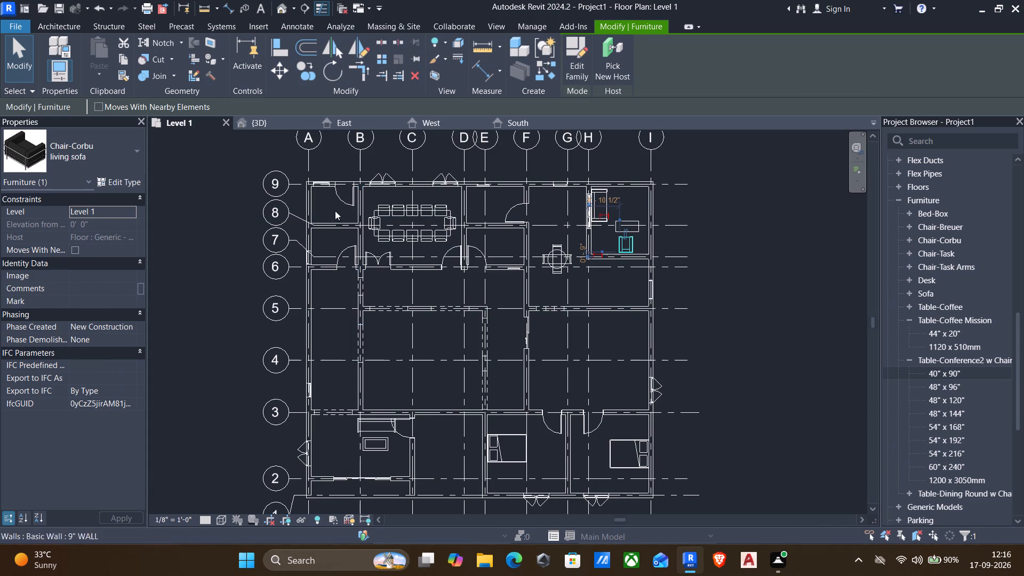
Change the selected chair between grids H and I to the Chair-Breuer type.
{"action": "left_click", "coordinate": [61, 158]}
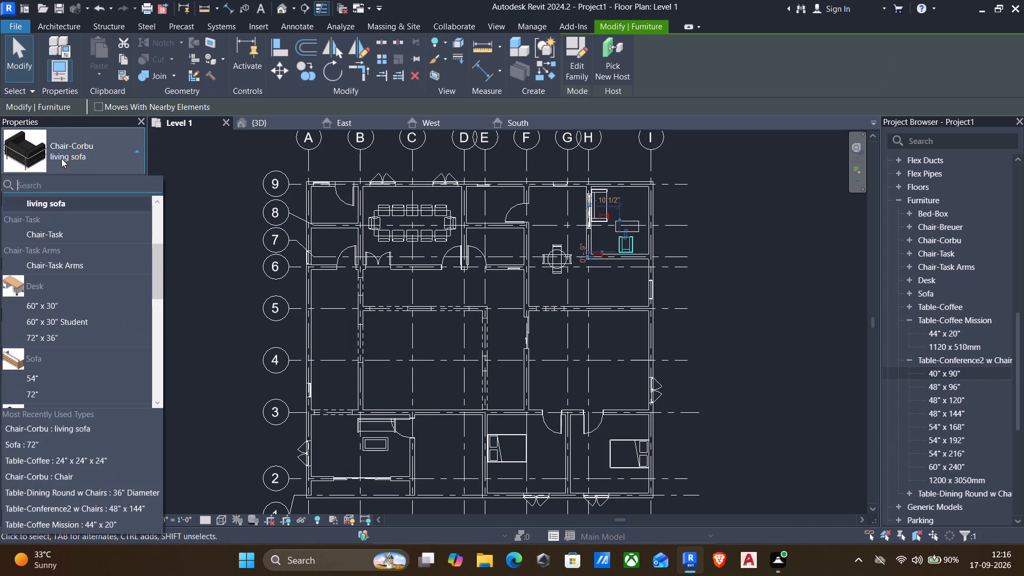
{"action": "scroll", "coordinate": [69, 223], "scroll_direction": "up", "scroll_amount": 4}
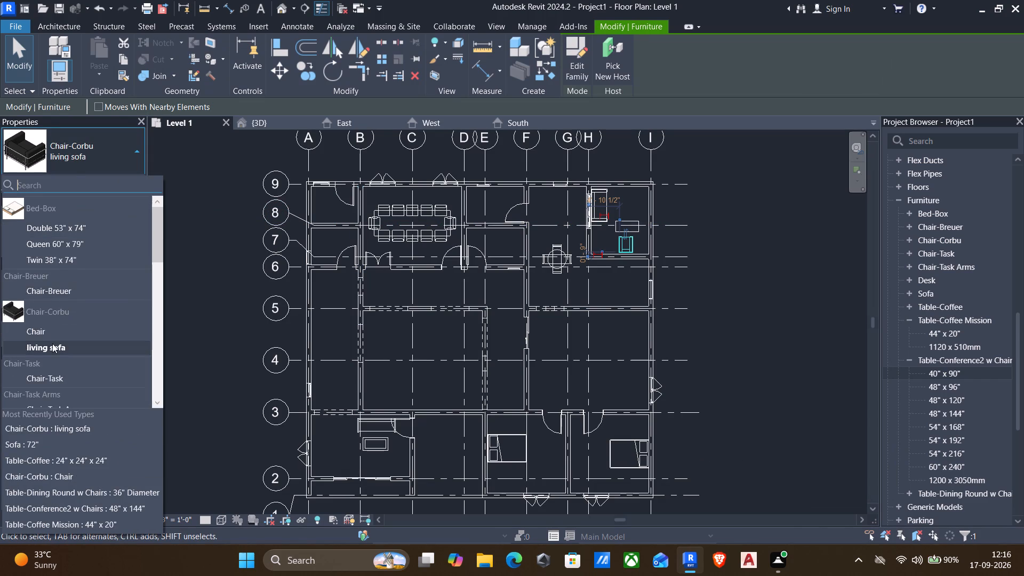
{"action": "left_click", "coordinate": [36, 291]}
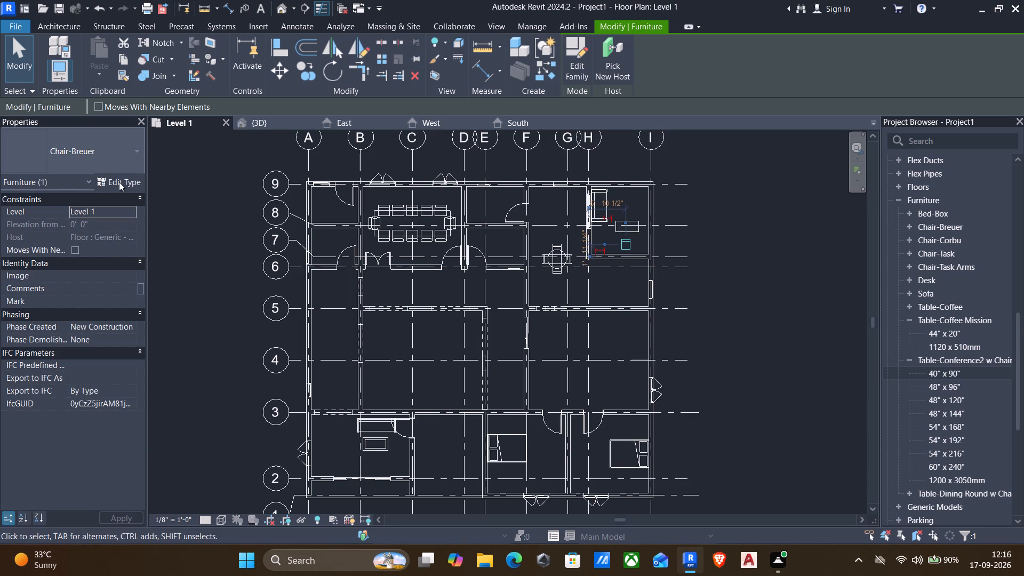
Switch the selected chair between grids H and I back to the Chair-Corbu "Chair" type.
{"action": "left_click", "coordinate": [123, 161]}
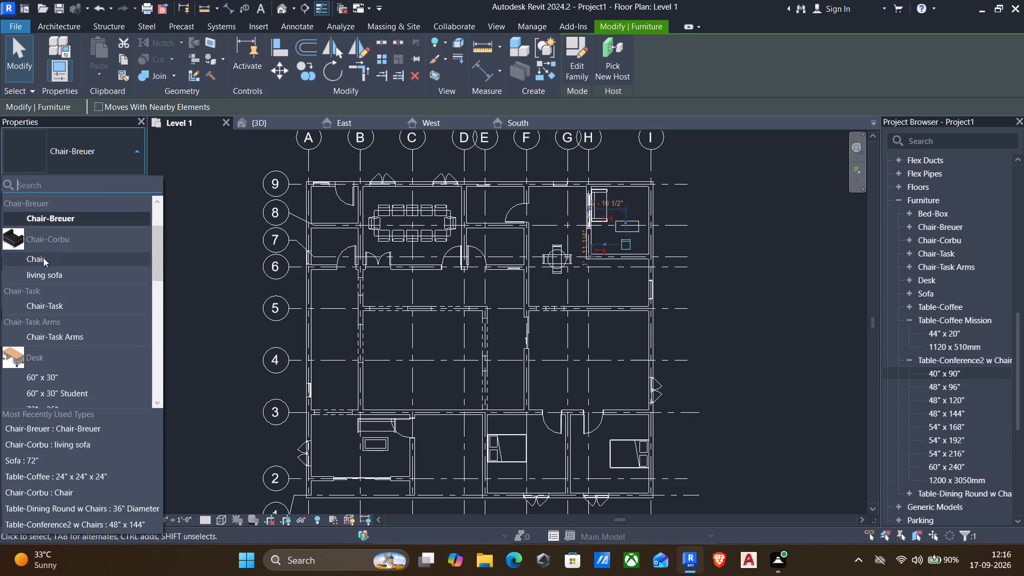
{"action": "left_click", "coordinate": [42, 258]}
{"action": "key", "text": "Escape"}
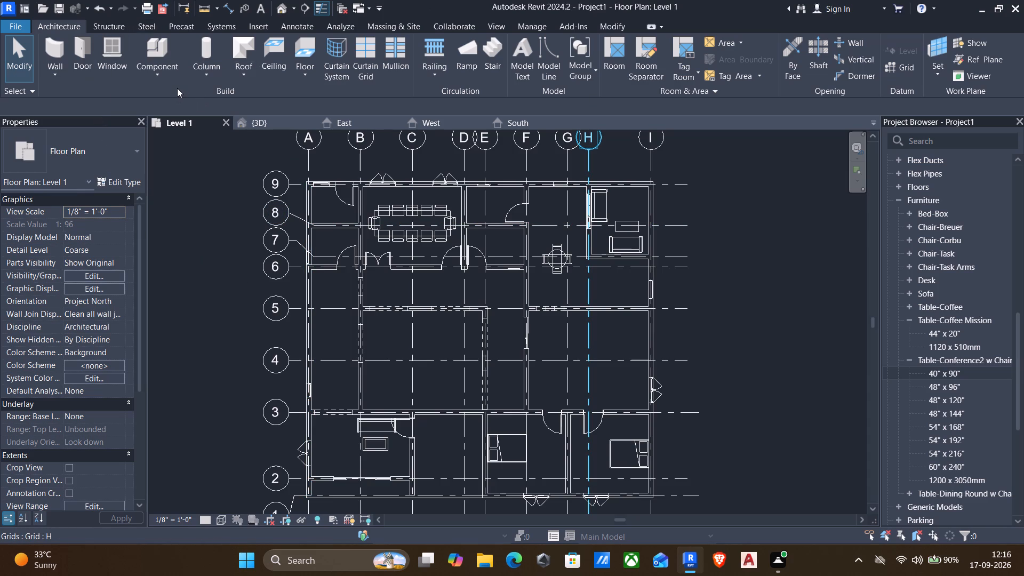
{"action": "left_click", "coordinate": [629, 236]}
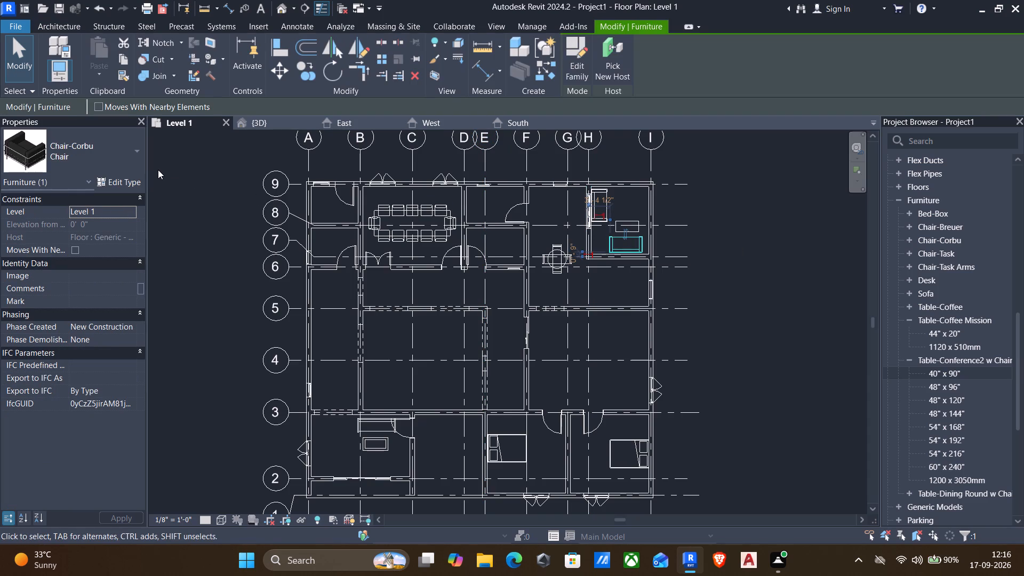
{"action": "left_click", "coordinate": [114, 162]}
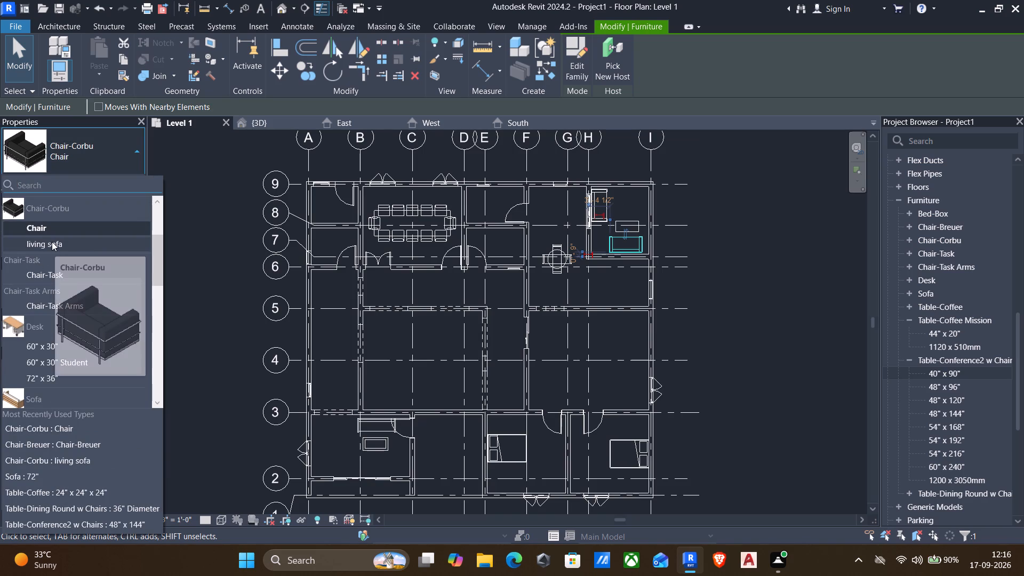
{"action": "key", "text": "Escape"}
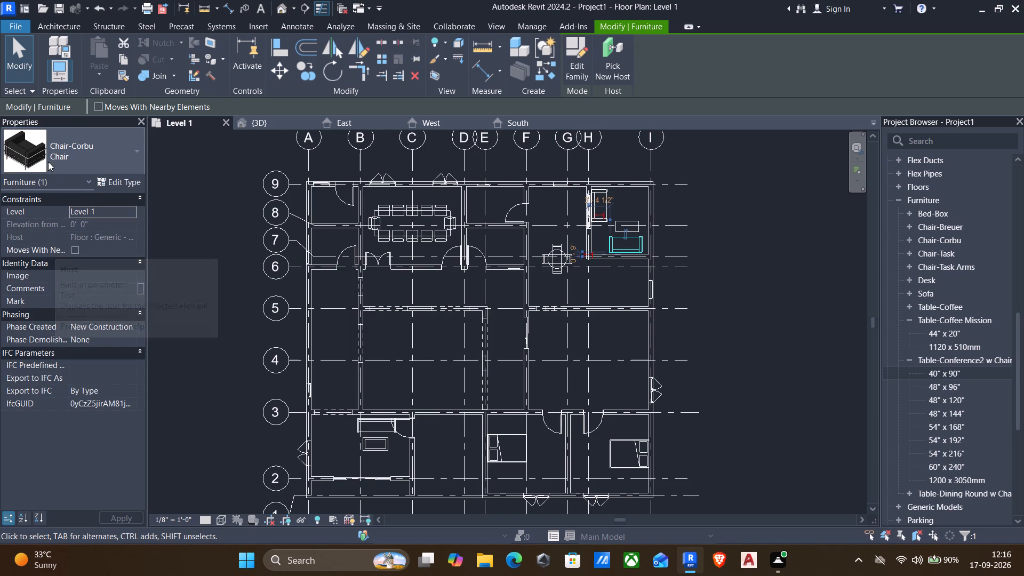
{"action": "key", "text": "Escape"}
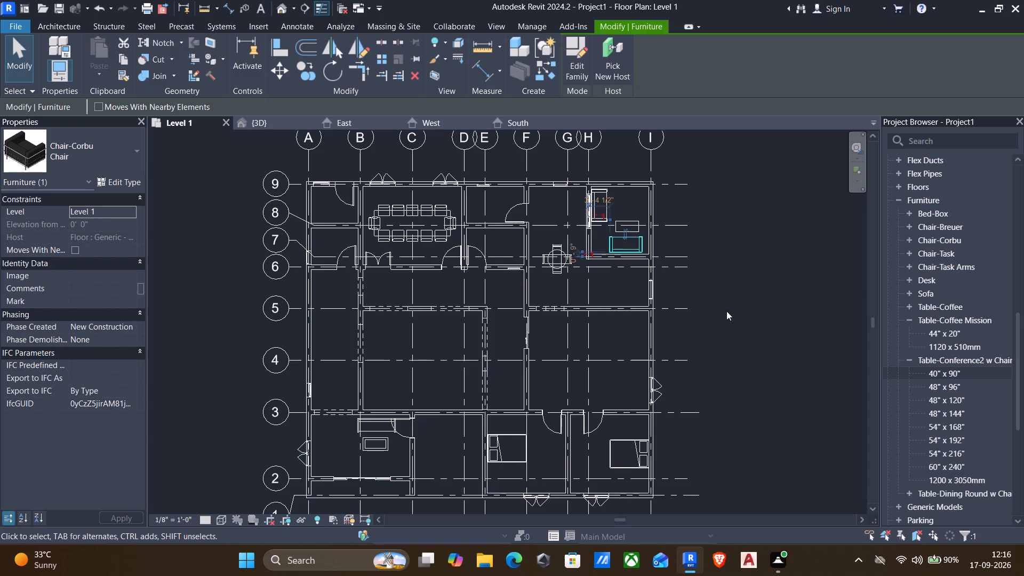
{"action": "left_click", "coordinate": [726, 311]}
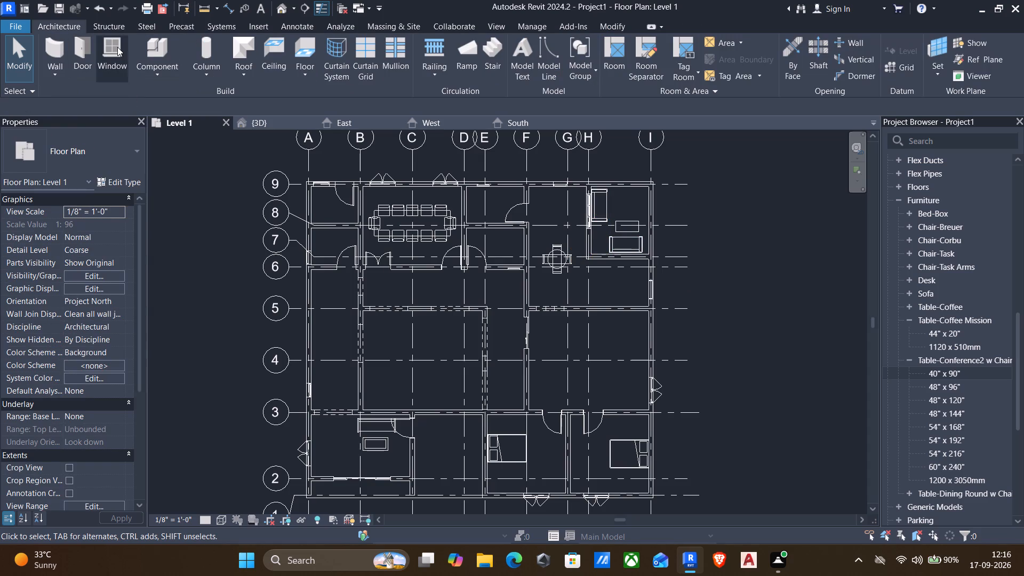
Place a Chair-Corbu "living sofa" facing the coffee table on its grid A side, about 5'-5" from the grid A wall.
{"action": "left_click", "coordinate": [75, 26]}
{"action": "left_click", "coordinate": [163, 79]}
{"action": "left_click", "coordinate": [165, 98]}
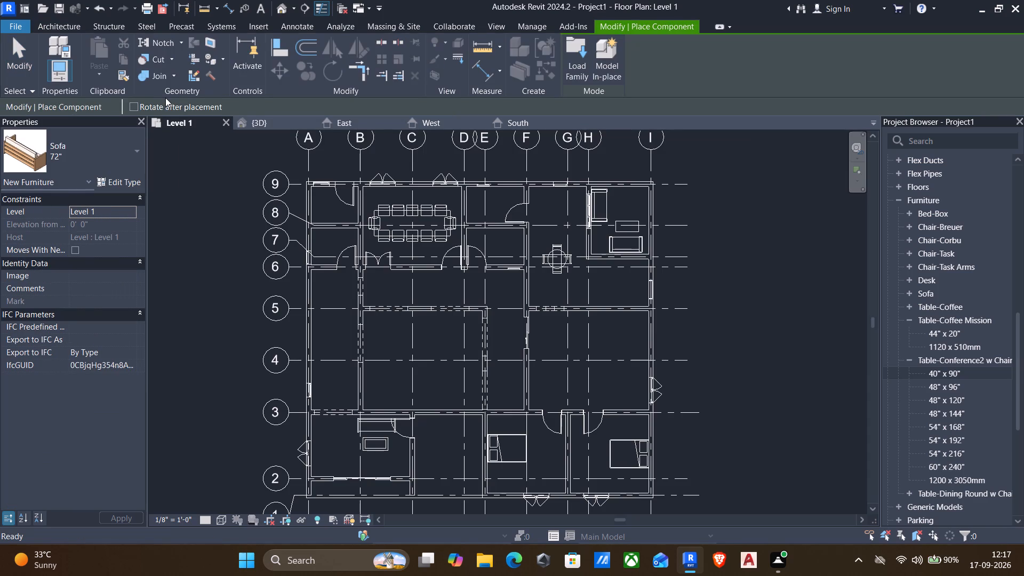
{"action": "left_click", "coordinate": [132, 147]}
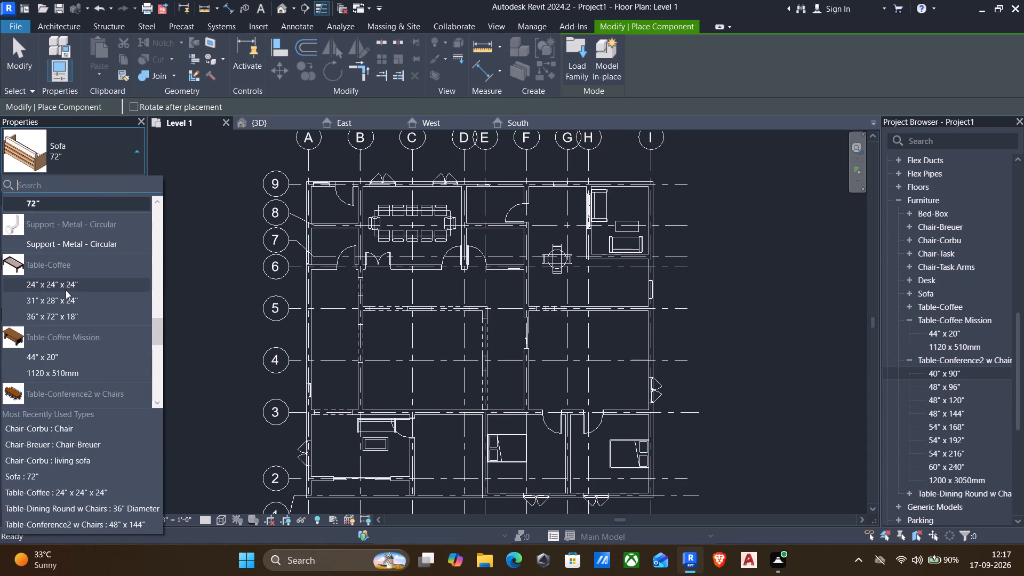
{"action": "scroll", "coordinate": [66, 291], "scroll_direction": "down", "scroll_amount": 11}
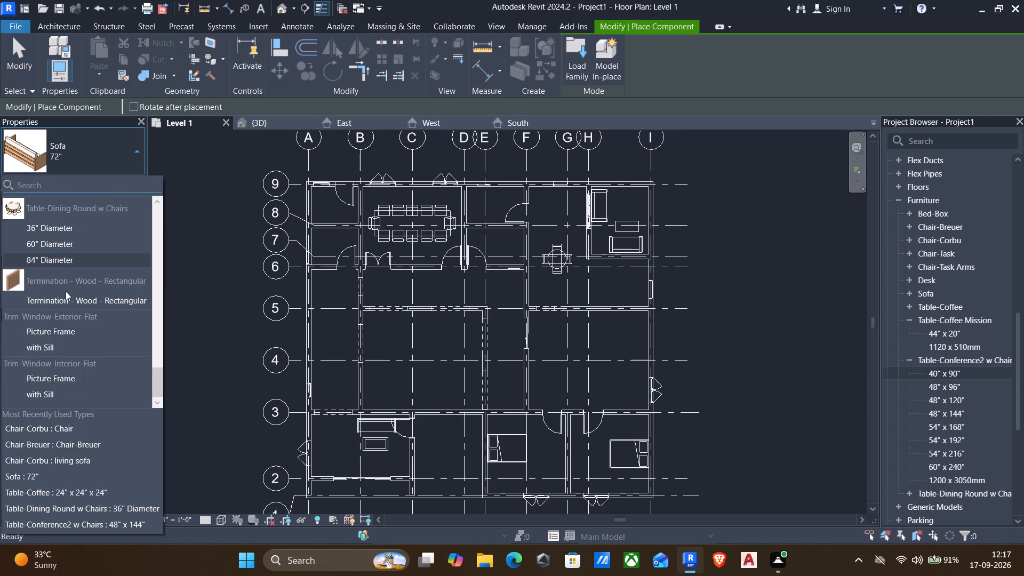
{"action": "scroll", "coordinate": [66, 291], "scroll_direction": "up", "scroll_amount": 20}
{"action": "scroll", "coordinate": [66, 291], "scroll_direction": "up", "scroll_amount": 9}
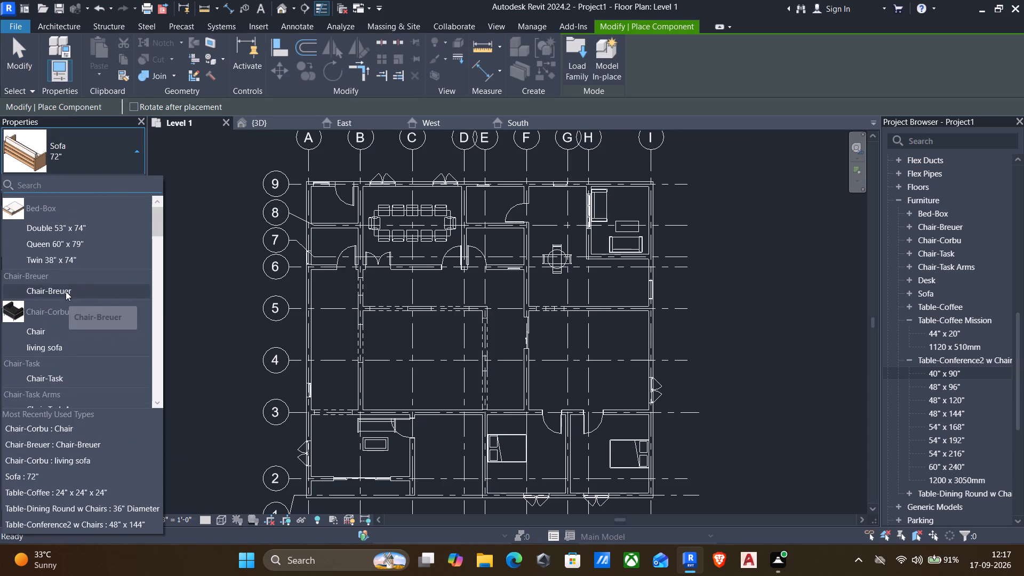
{"action": "left_click", "coordinate": [34, 349]}
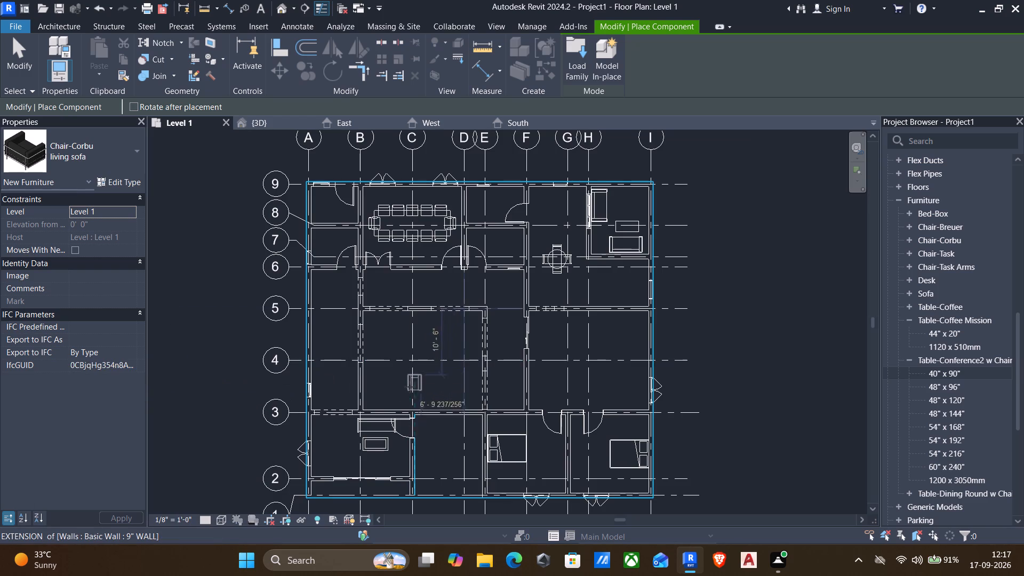
{"action": "scroll", "coordinate": [352, 465], "scroll_direction": "up", "scroll_amount": 6}
{"action": "key", "text": "space"}
{"action": "key", "text": "space"}
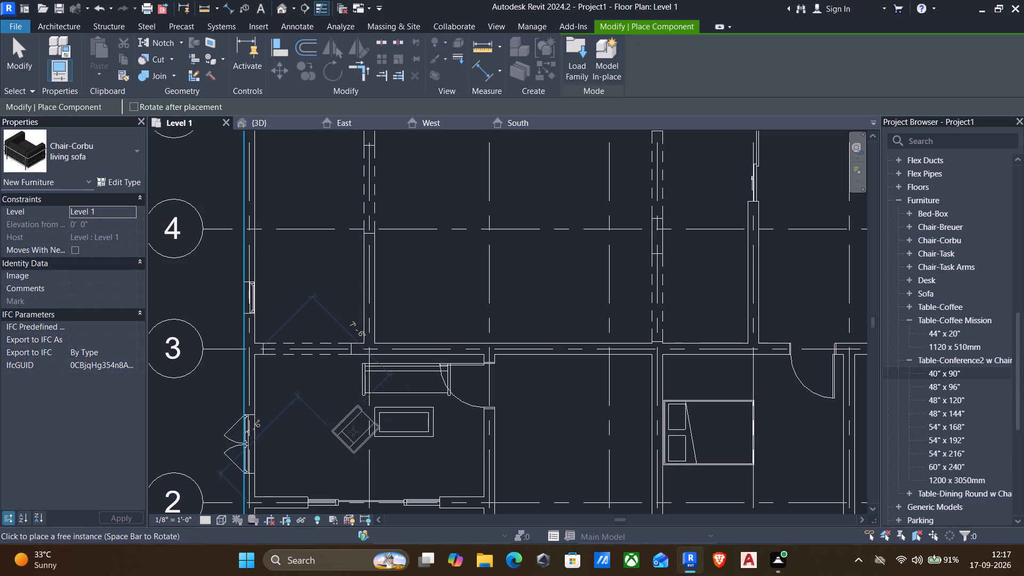
{"action": "key", "text": "space"}
{"action": "scroll", "coordinate": [353, 431], "scroll_direction": "up", "scroll_amount": 3}
{"action": "key", "text": "space"}
{"action": "key", "text": "space"}
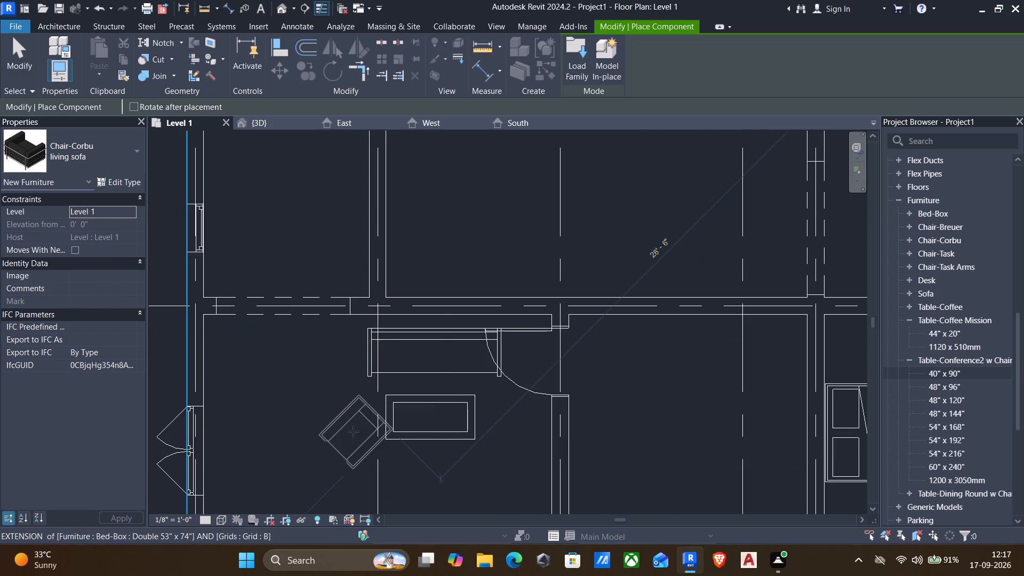
{"action": "key", "text": "space"}
{"action": "key", "text": "space"}
{"action": "left_click", "coordinate": [349, 418]}
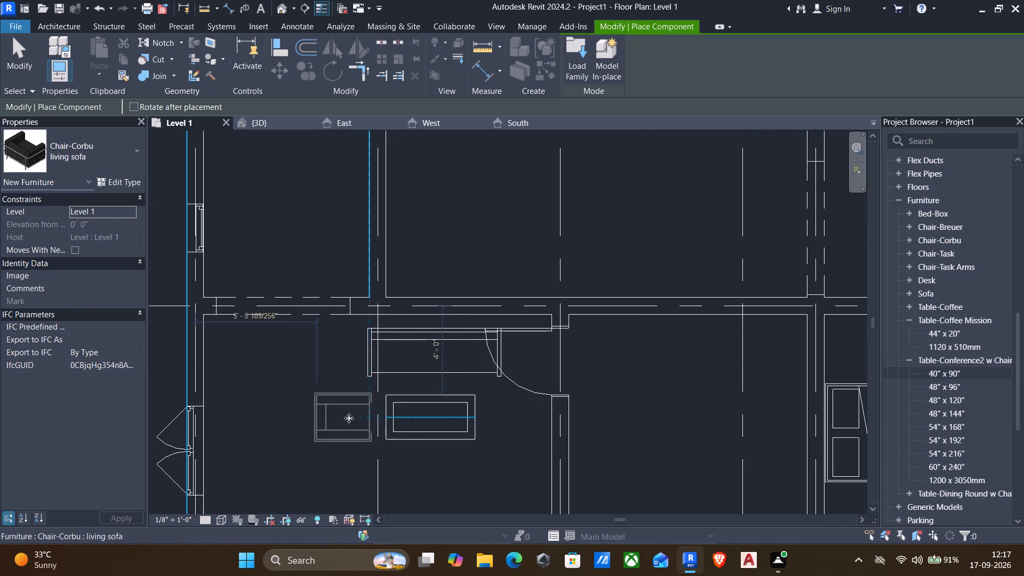
Place a second "living sofa" chair on the coffee table's grid C side, facing the table, about 1'-0" from the grid C wall.
{"action": "key", "text": "space"}
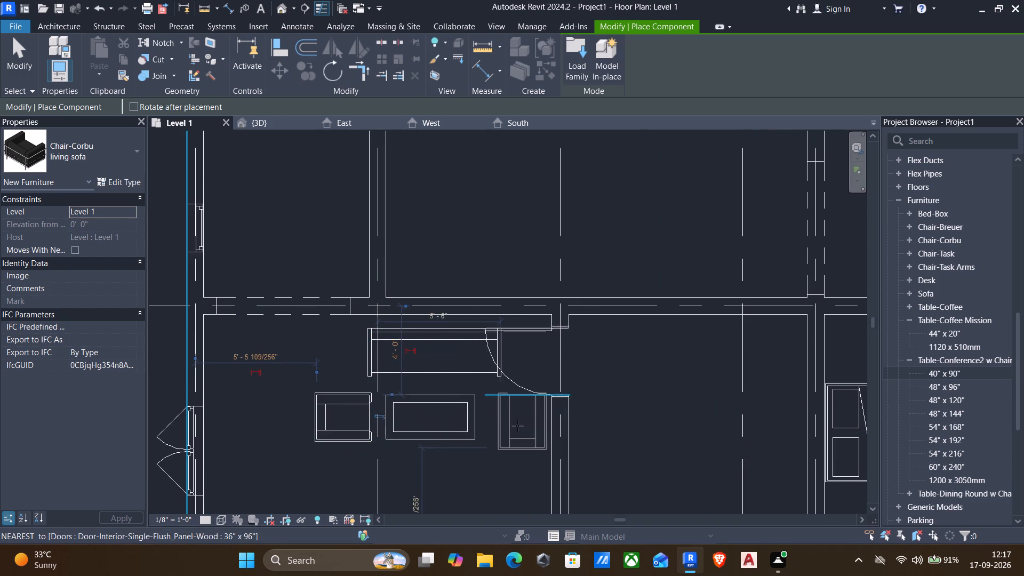
{"action": "key", "text": "space"}
{"action": "key", "text": "space"}
{"action": "key", "text": "space"}
{"action": "key", "text": "space"}
{"action": "key", "text": "space"}
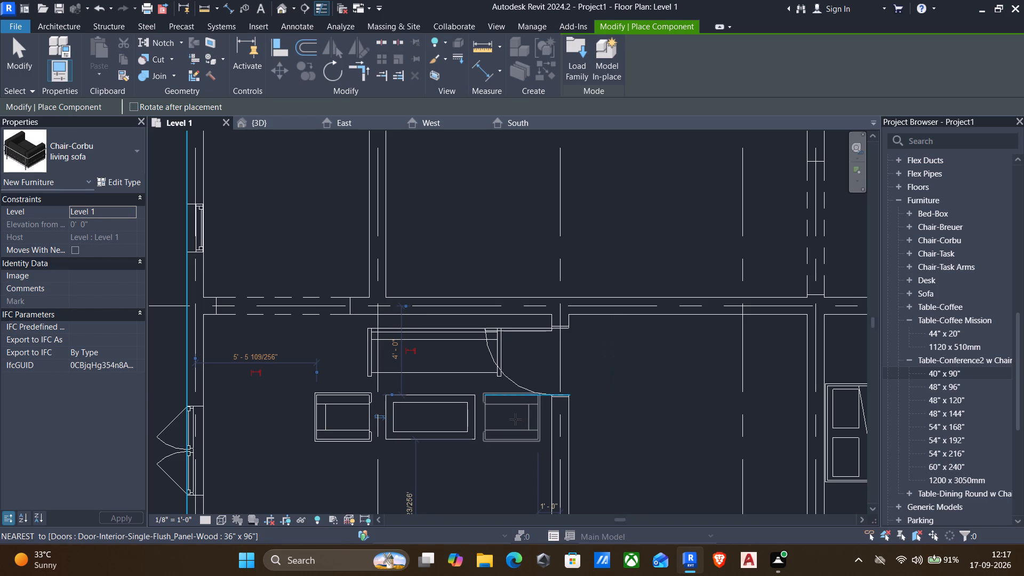
{"action": "left_click", "coordinate": [515, 419]}
{"action": "key", "text": "Escape"}
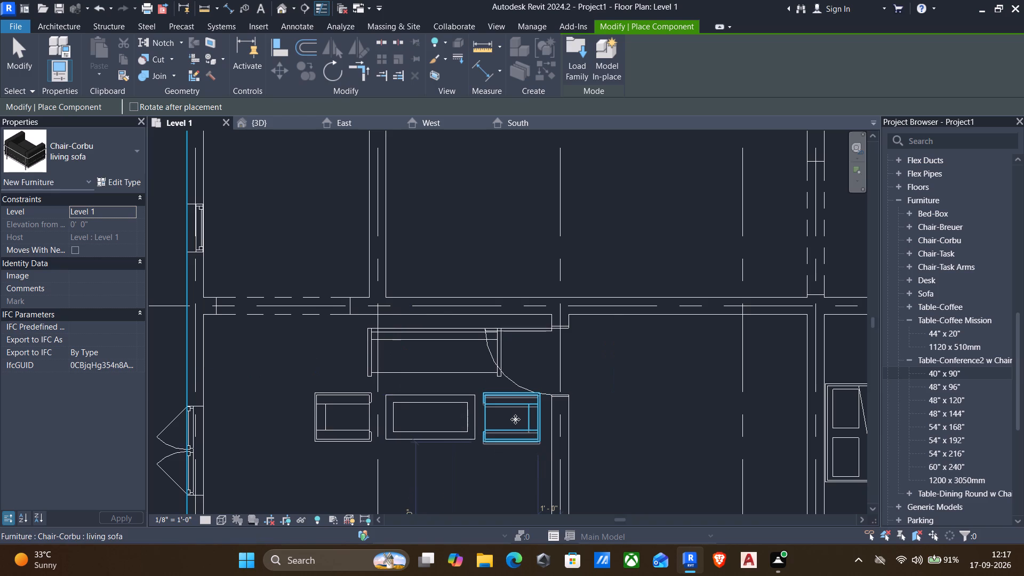
{"action": "key", "text": "Escape"}
{"action": "scroll", "coordinate": [433, 445], "scroll_direction": "down", "scroll_amount": 3}
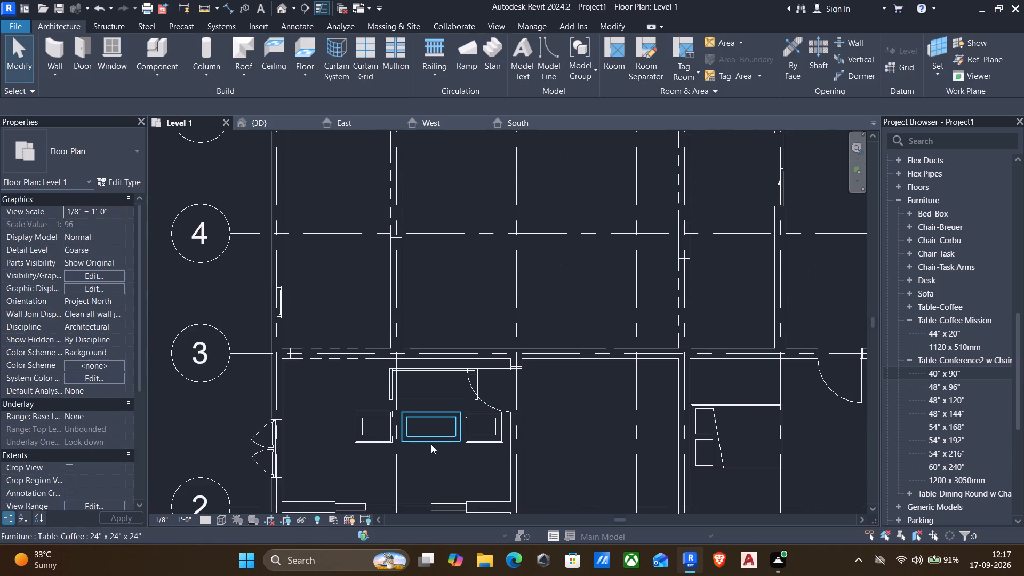
Nudge the living room coffee table about 2" toward grid 2, away from the sofa.
{"action": "left_click", "coordinate": [431, 444]}
{"action": "key", "text": "Down"}
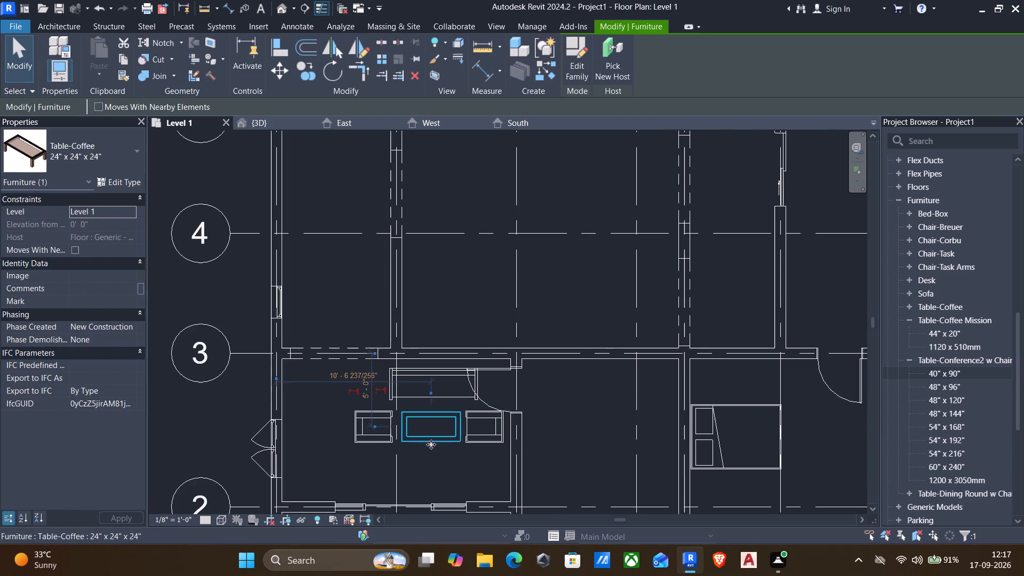
{"action": "key", "text": "Down"}
{"action": "key", "text": "Down"}
{"action": "key", "text": "Down"}
{"action": "key", "text": "Up"}
{"action": "key", "text": "Up"}
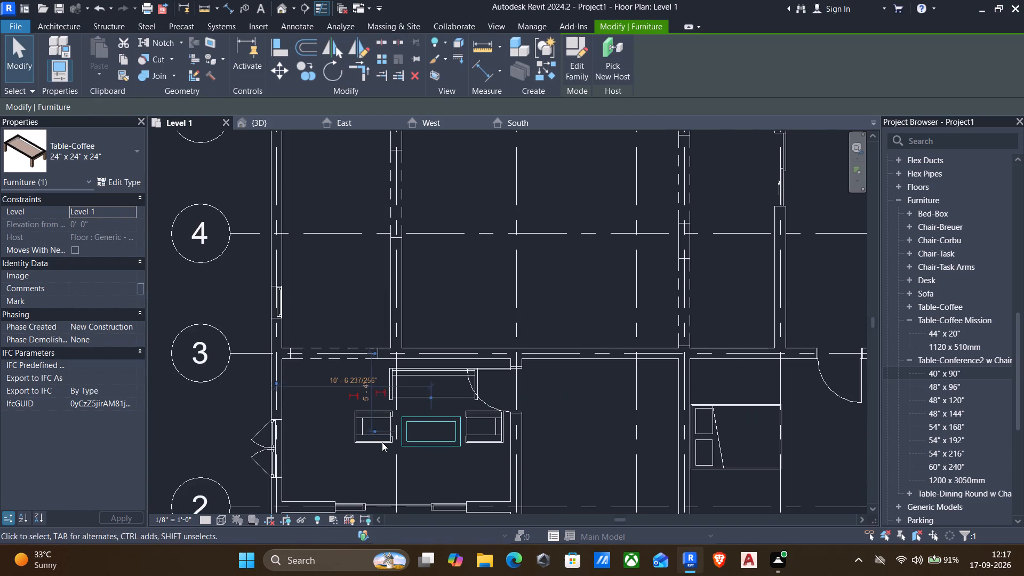
{"action": "key", "text": "Up"}
{"action": "key", "text": "Up"}
{"action": "key", "text": "Down"}
Nudge both "living sofa" chairs beside the coffee table about 6" toward grid 2.
{"action": "left_click", "coordinate": [374, 441]}
{"action": "key", "text": "Down"}
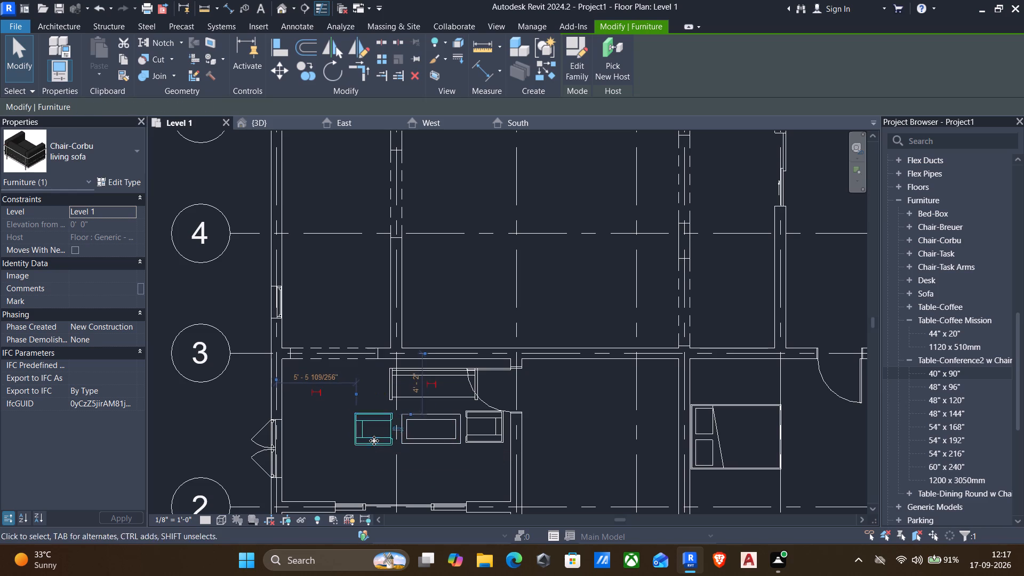
{"action": "key", "text": "Down"}
{"action": "key", "text": "Down"}
{"action": "left_click", "coordinate": [487, 438]}
{"action": "key", "text": "Down"}
{"action": "key", "text": "Down"}
{"action": "key", "text": "Down"}
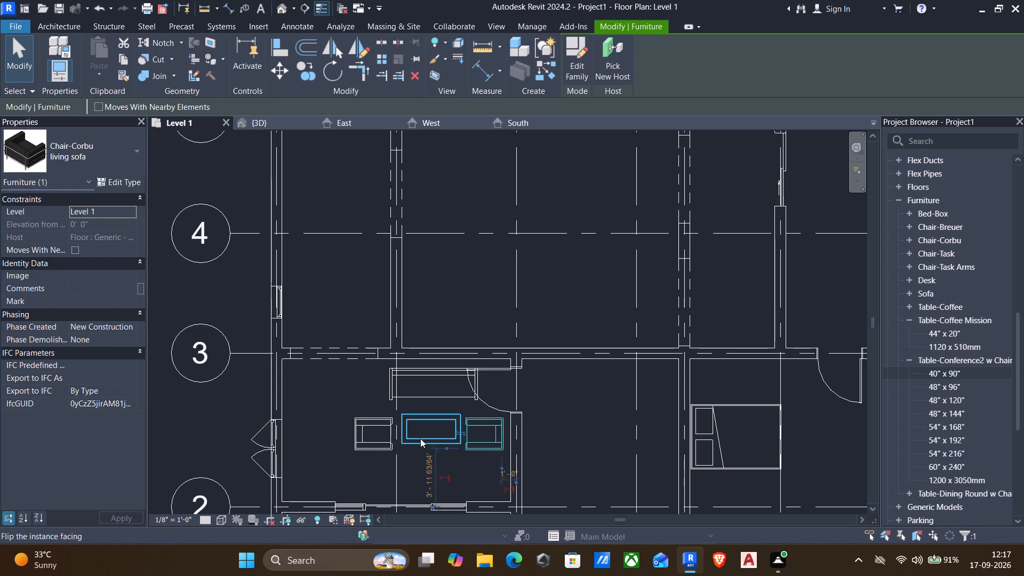
Nudge the coffee table about 4" further toward grid 2 to line it up with the two chairs.
{"action": "left_click", "coordinate": [415, 437]}
{"action": "key", "text": "Down"}
{"action": "key", "text": "Down"}
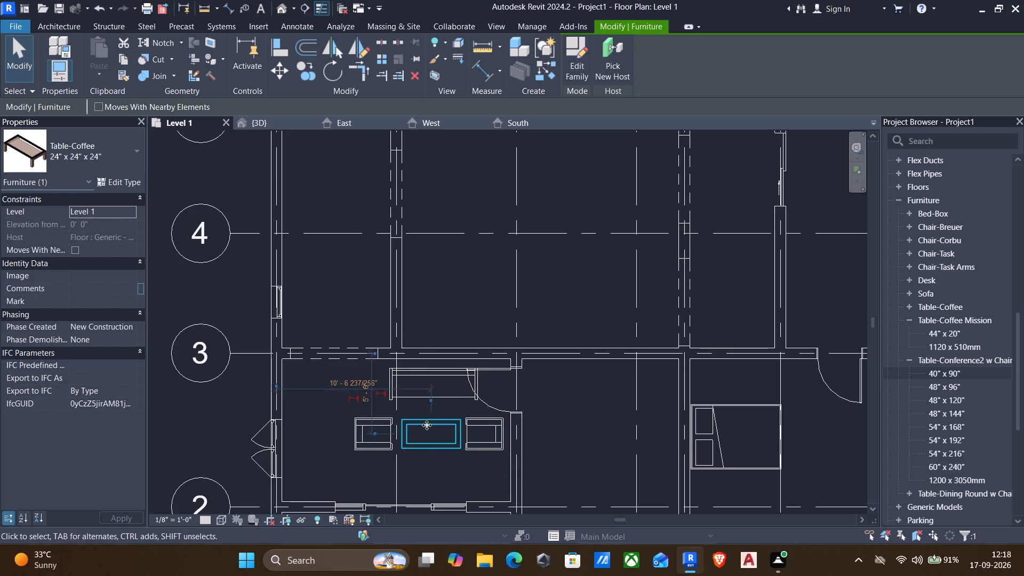
{"action": "key", "text": "Escape"}
Examine the living room furniture and the surrounding rooms in the 3D view from several angles.
{"action": "scroll", "coordinate": [433, 436], "scroll_direction": "down", "scroll_amount": 2}
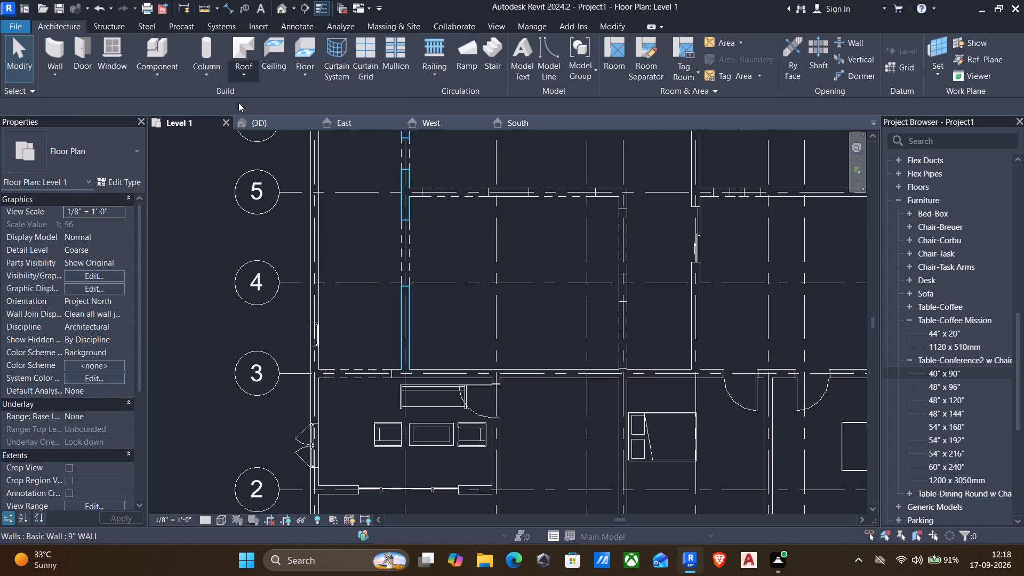
{"action": "left_click", "coordinate": [254, 119]}
{"action": "scroll", "coordinate": [258, 209], "scroll_direction": "down", "scroll_amount": 1}
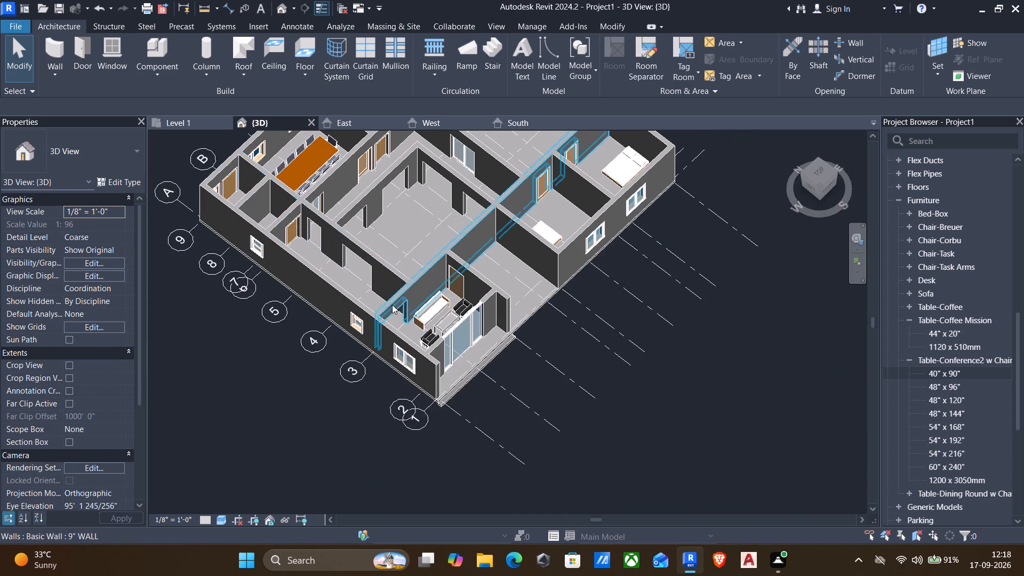
{"action": "middle_click_drag", "start_coordinate": [390, 332], "coordinate": [439, 359], "text": "shift"}
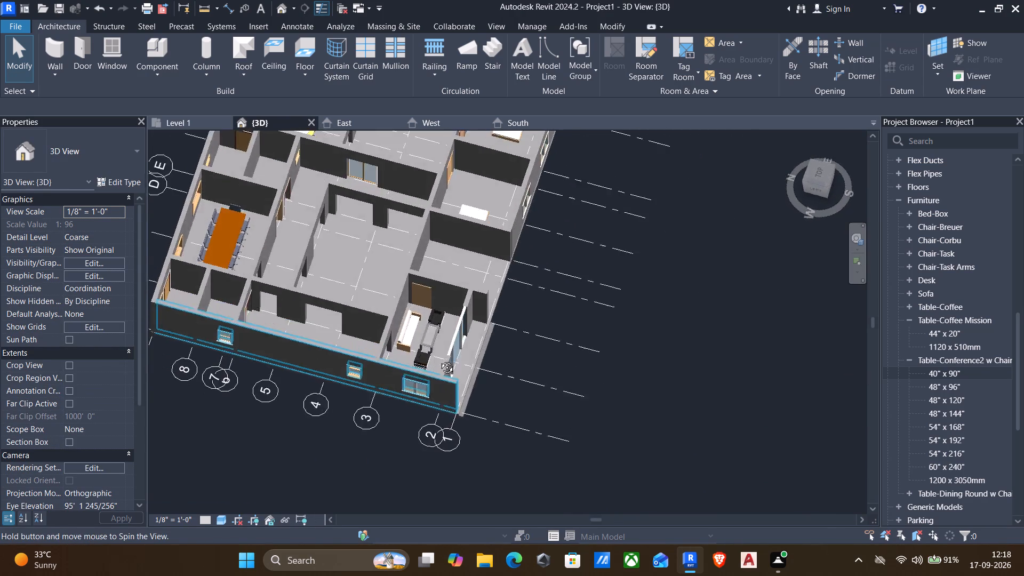
{"action": "middle_click_drag", "start_coordinate": [439, 359], "coordinate": [338, 355], "text": "shift"}
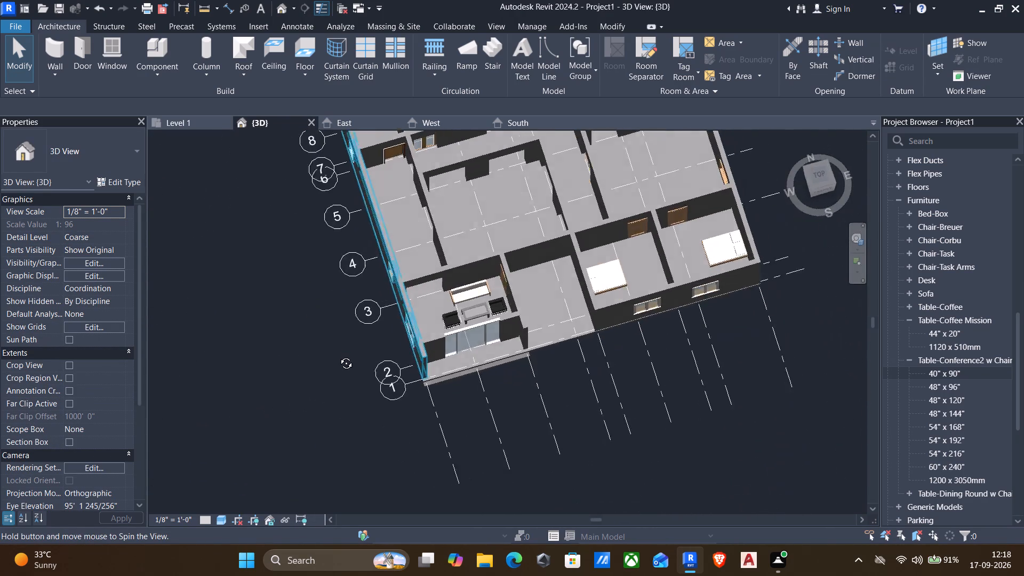
{"action": "middle_click_drag", "start_coordinate": [338, 355], "coordinate": [311, 293], "text": "shift"}
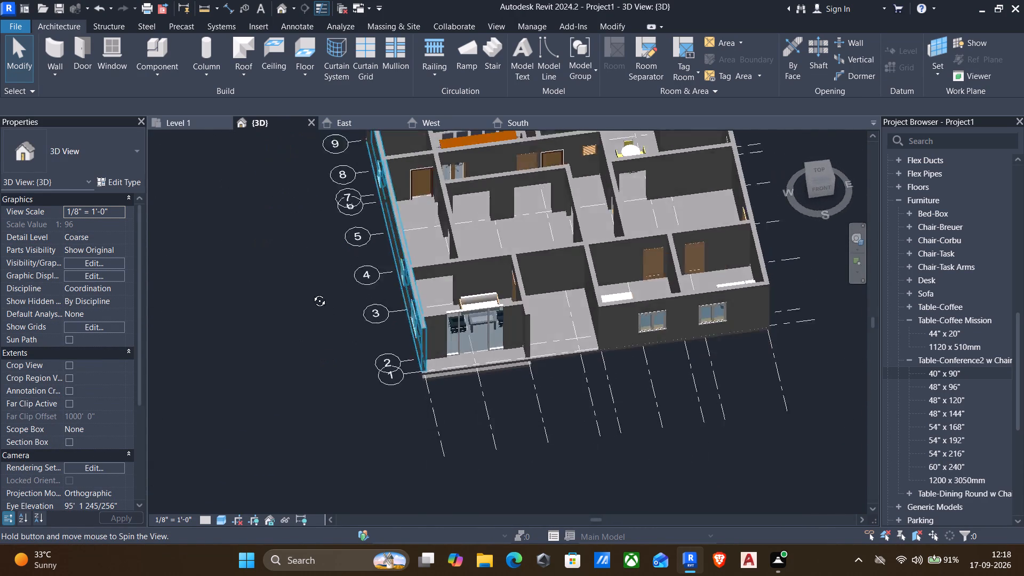
{"action": "middle_click_drag", "start_coordinate": [311, 293], "coordinate": [408, 296], "text": "shift"}
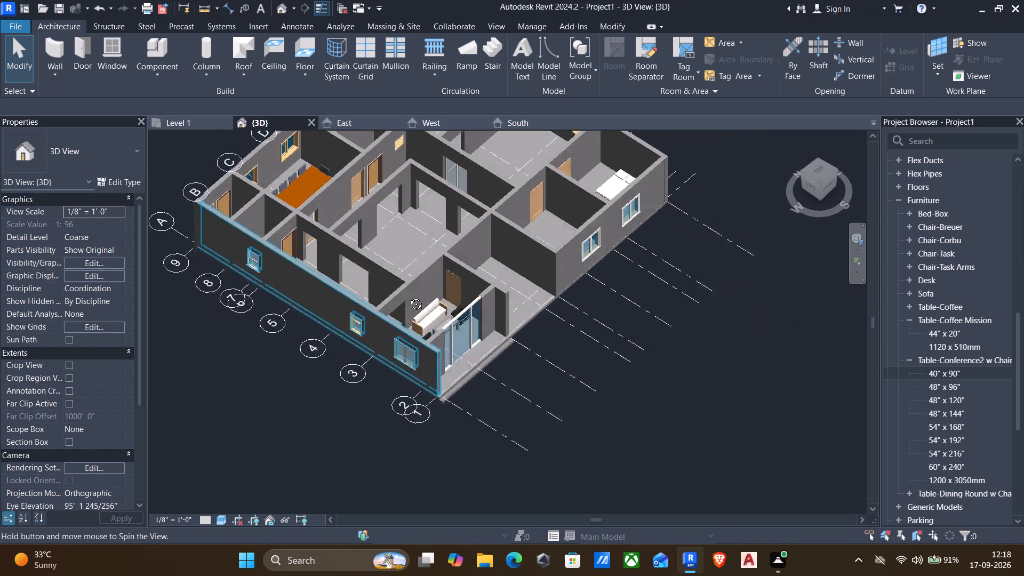
{"action": "middle_click_drag", "start_coordinate": [408, 296], "coordinate": [284, 293], "text": "shift"}
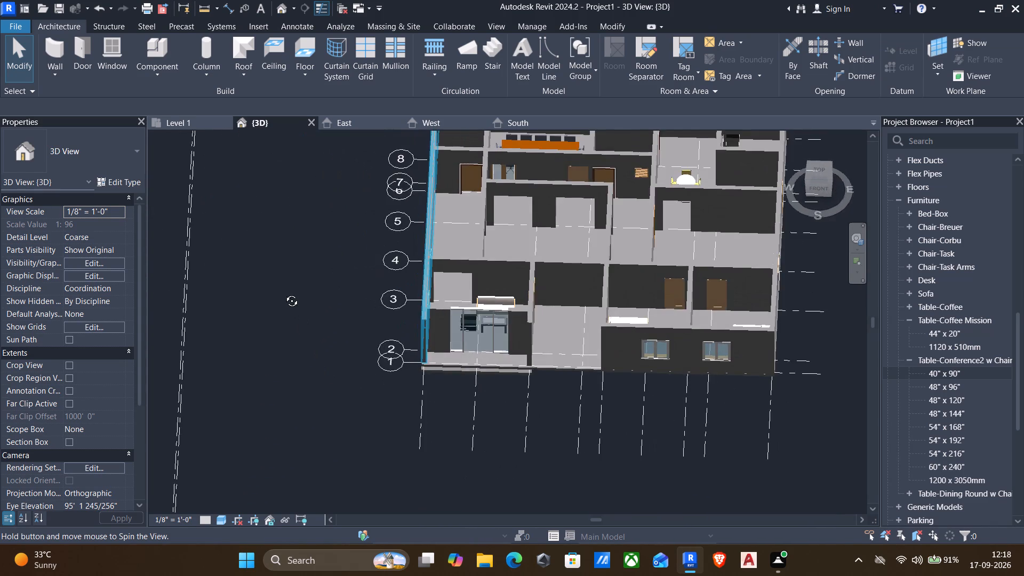
{"action": "middle_click_drag", "start_coordinate": [284, 293], "coordinate": [324, 267], "text": "shift"}
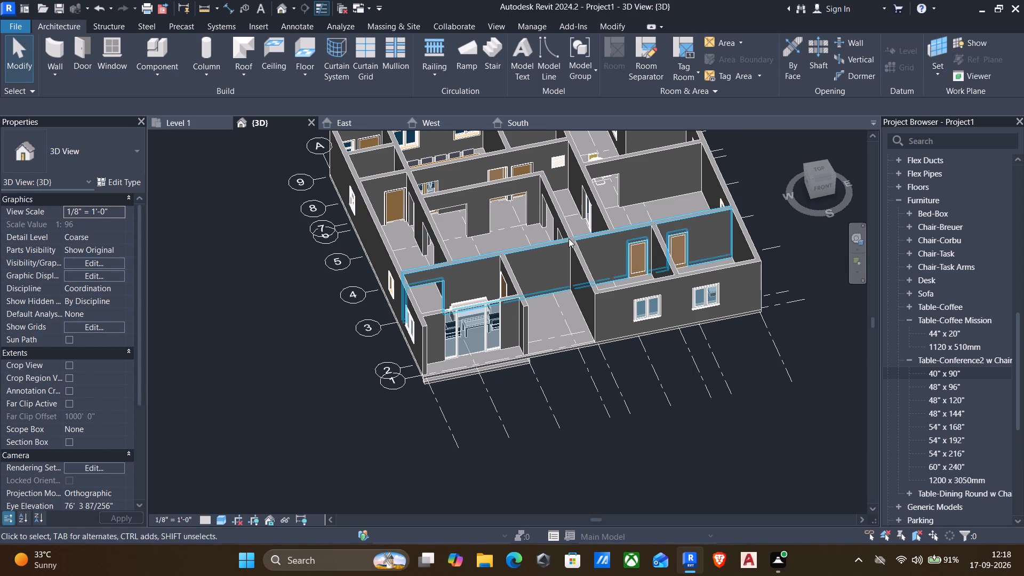
In the Level 1 plan, nudge the Table-Coffee Mission between grids H and I toward grid 9.
{"action": "left_click", "coordinate": [187, 120]}
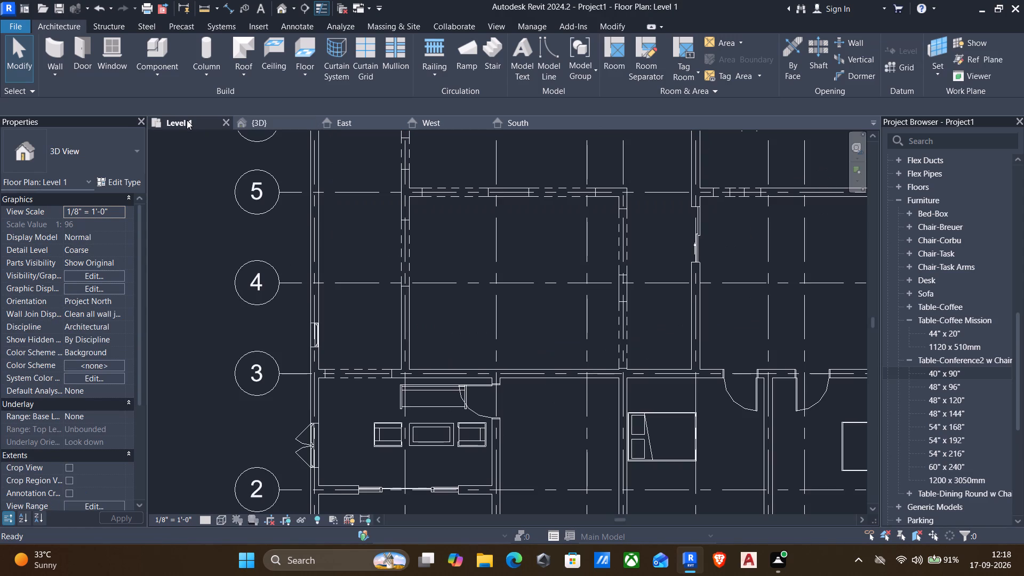
{"action": "scroll", "coordinate": [389, 255], "scroll_direction": "down", "scroll_amount": 2}
{"action": "middle_click_drag", "start_coordinate": [425, 231], "coordinate": [426, 236]}
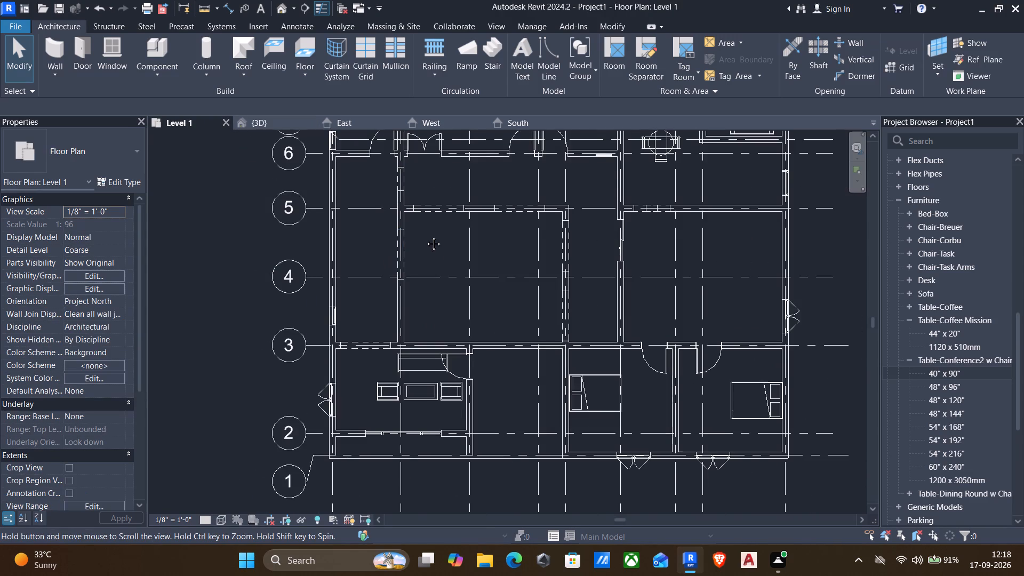
{"action": "middle_click_drag", "start_coordinate": [426, 236], "coordinate": [435, 351]}
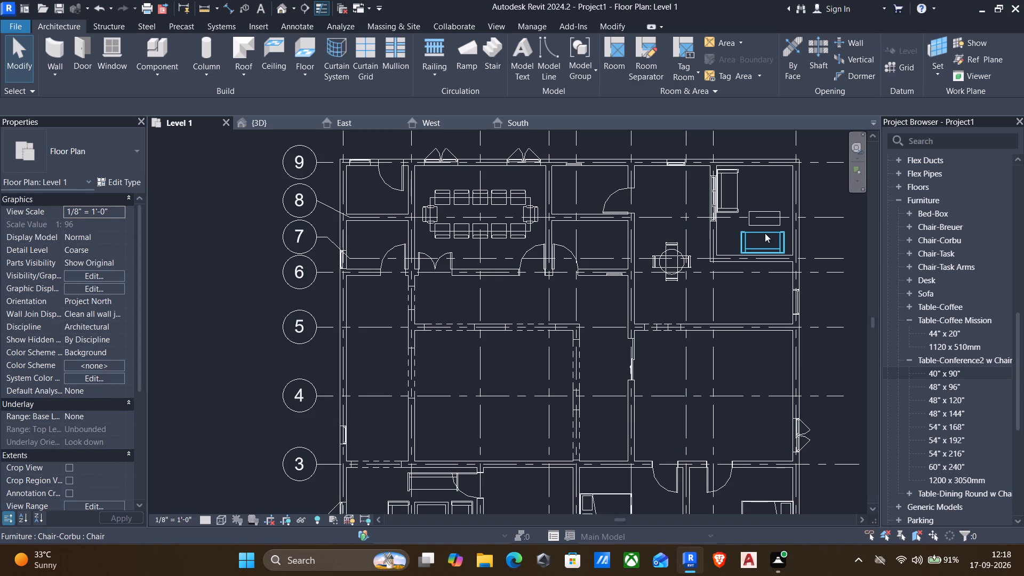
{"action": "left_click", "coordinate": [751, 218]}
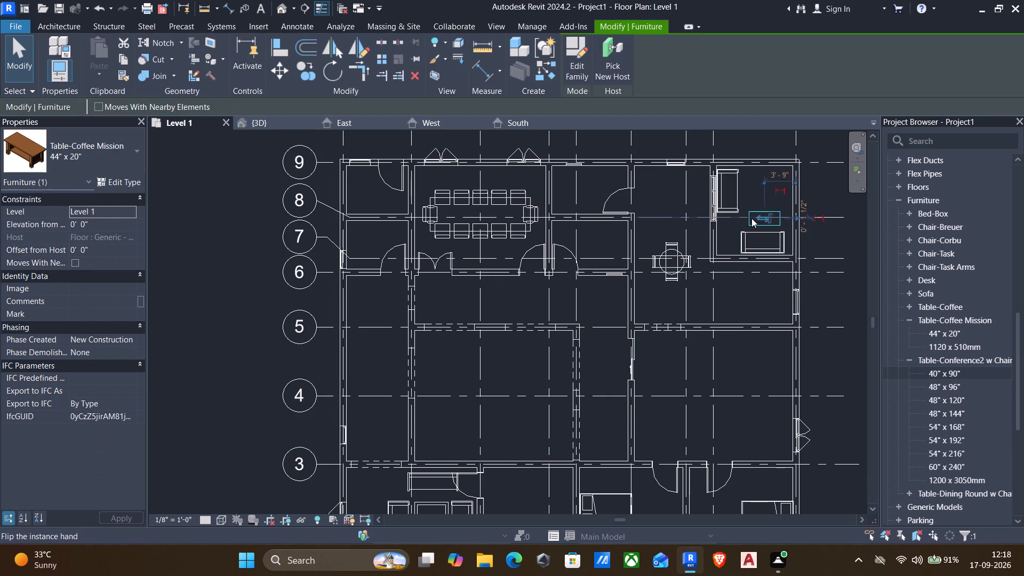
{"action": "key", "text": "Up"}
{"action": "key", "text": "Up"}
{"action": "key", "text": "Up"}
Nudge the Chair-Corbu against the grid H wall away from grid 9, to about 1'-6 1/2" from the reference at grid 9.
{"action": "left_click", "coordinate": [725, 206]}
{"action": "key", "text": "Down"}
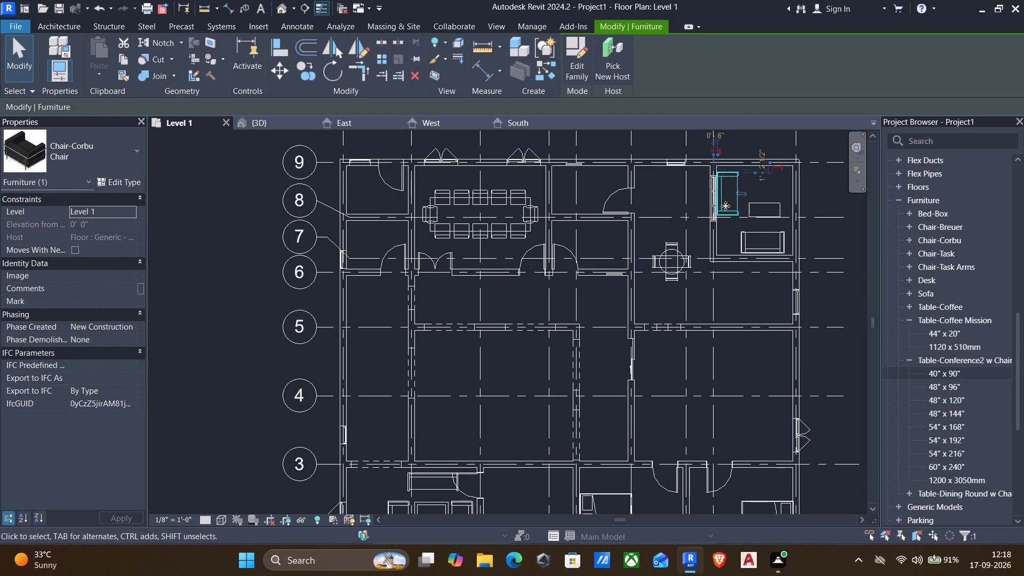
{"action": "key", "text": "Down"}
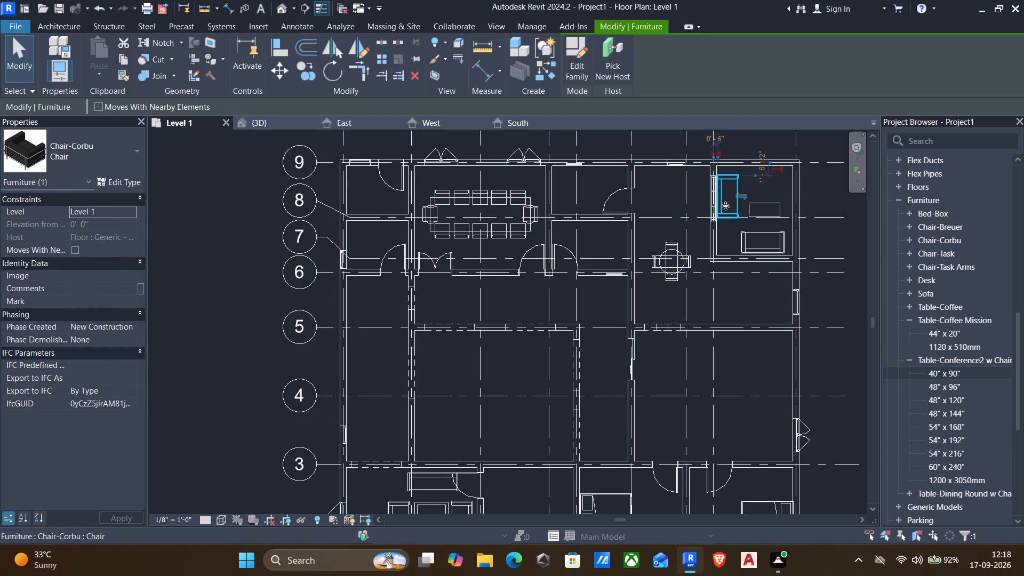
{"action": "key", "text": "Escape"}
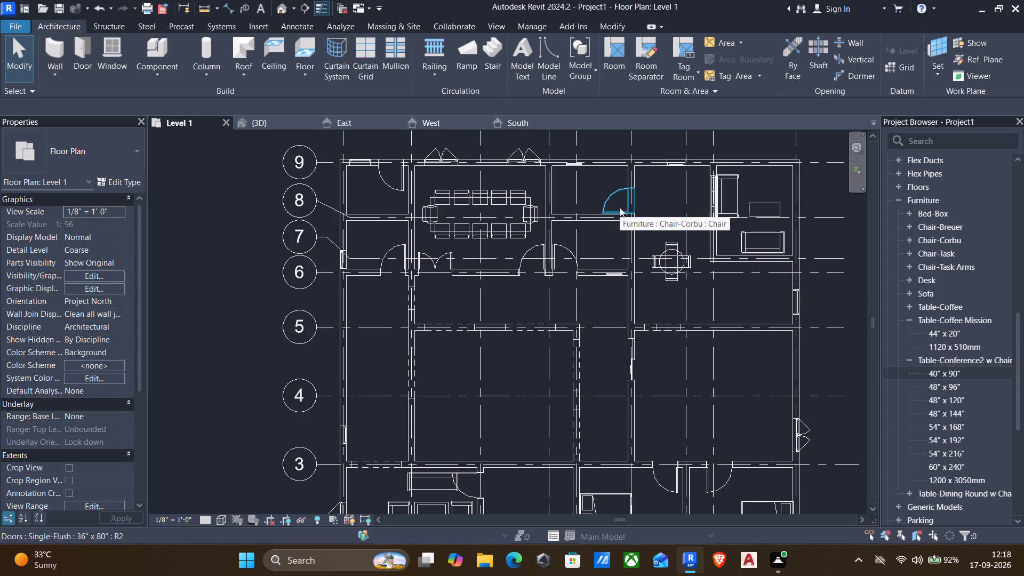
Place another 36" x 84" Door-Interior-Single-1_Panel-Wood in the grid H wall between grids 7 and 8, swinging into the Chair-Corbu room.
{"action": "scroll", "coordinate": [591, 303], "scroll_direction": "down", "scroll_amount": 1}
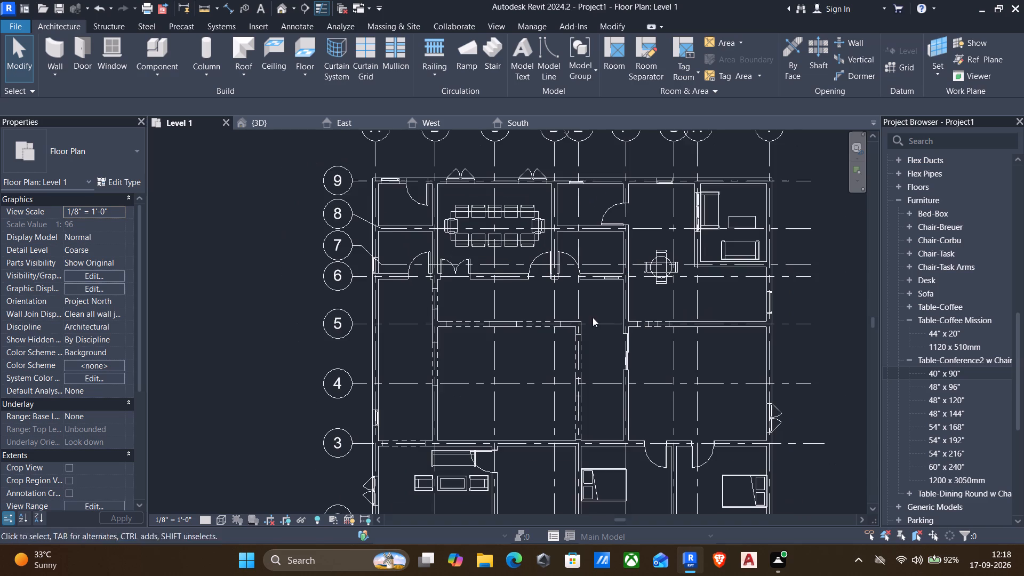
{"action": "left_click", "coordinate": [657, 458]}
{"action": "type", "text": "co"}
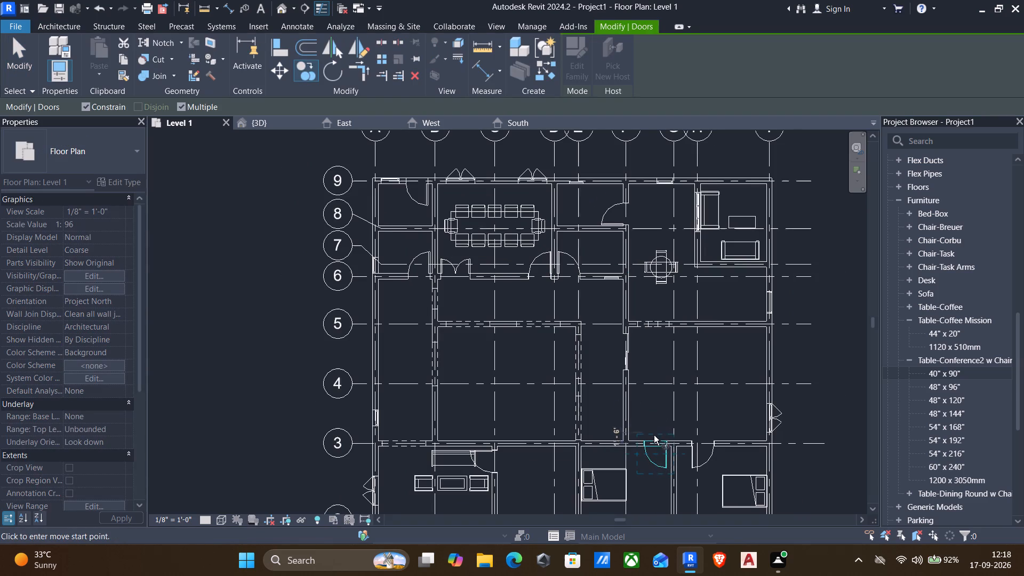
{"action": "key", "text": "Escape"}
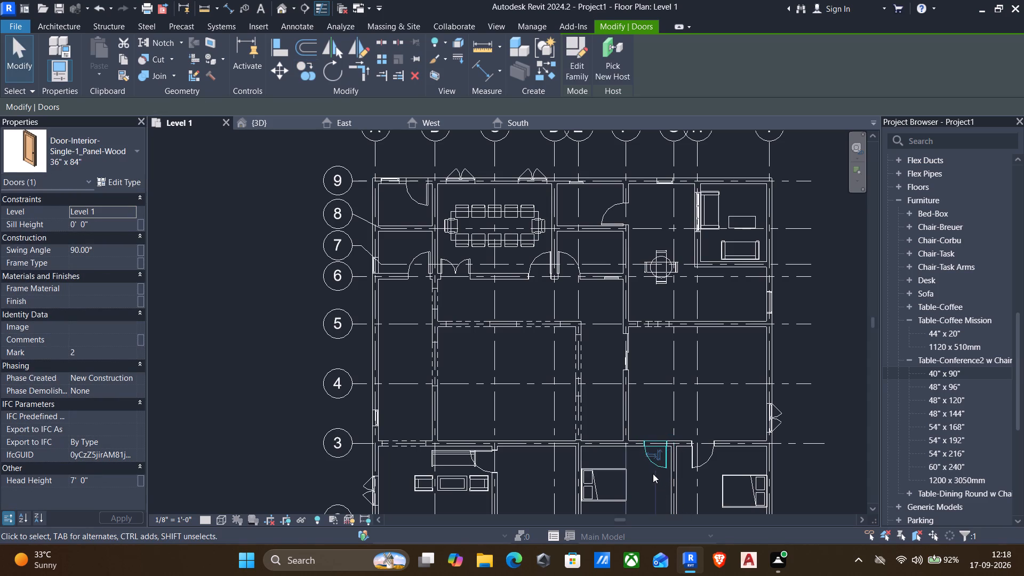
{"action": "type", "text": "cs"}
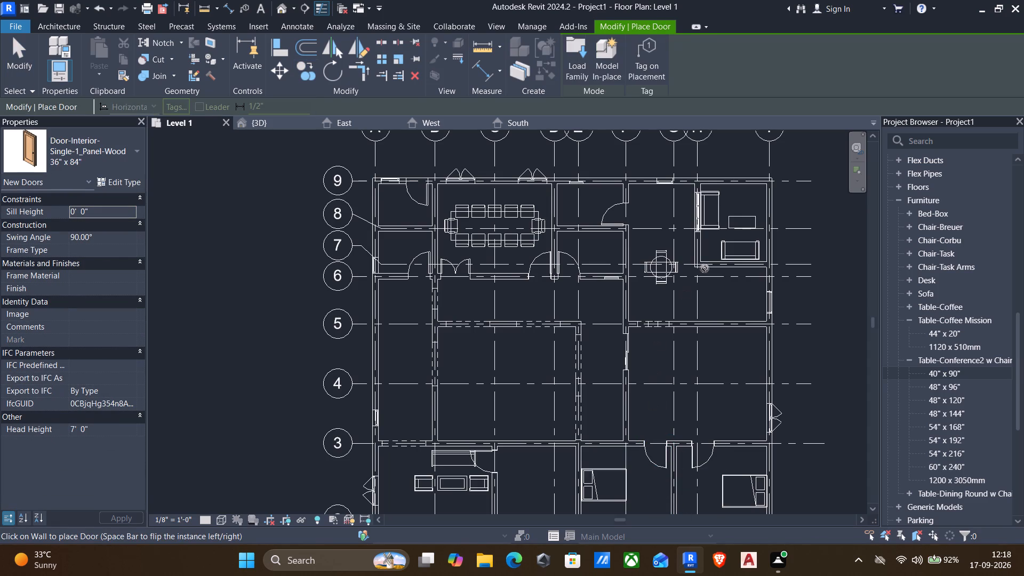
{"action": "scroll", "coordinate": [732, 267], "scroll_direction": "up", "scroll_amount": 5}
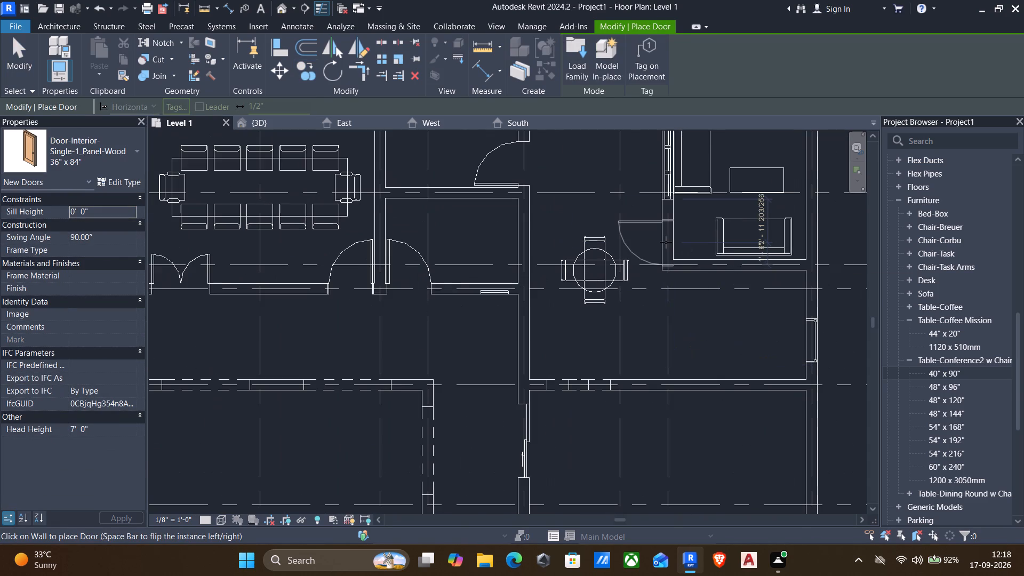
{"action": "key", "text": "space"}
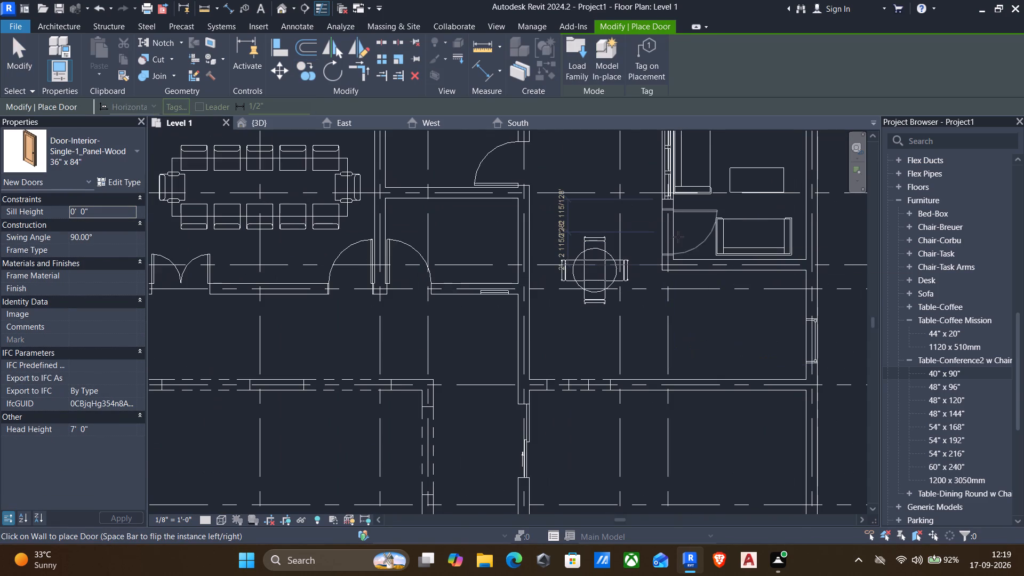
{"action": "key", "text": "space"}
{"action": "left_click", "coordinate": [678, 237]}
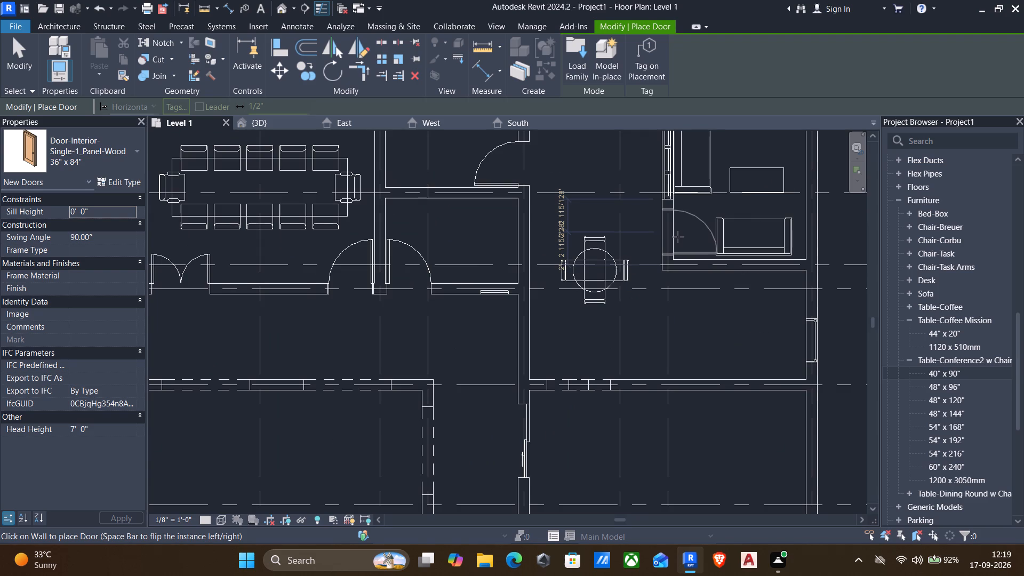
{"action": "key", "text": "Escape"}
{"action": "key", "text": "Escape"}
Nudge the new grid H door toward grid 7, close to the room's corner.
{"action": "left_click", "coordinate": [676, 252]}
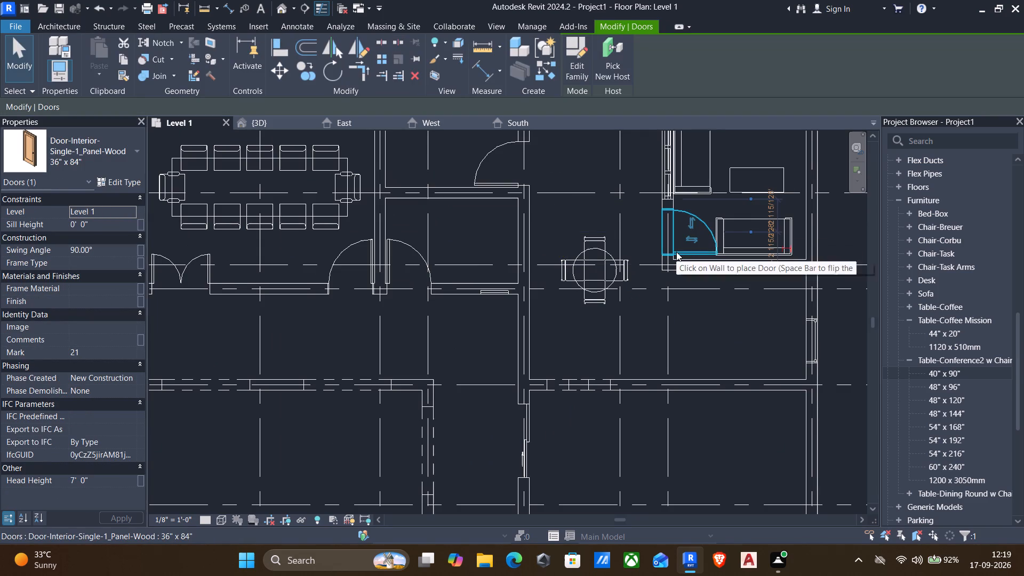
{"action": "key", "text": "Down"}
{"action": "key", "text": "Down"}
{"action": "key", "text": "Down"}
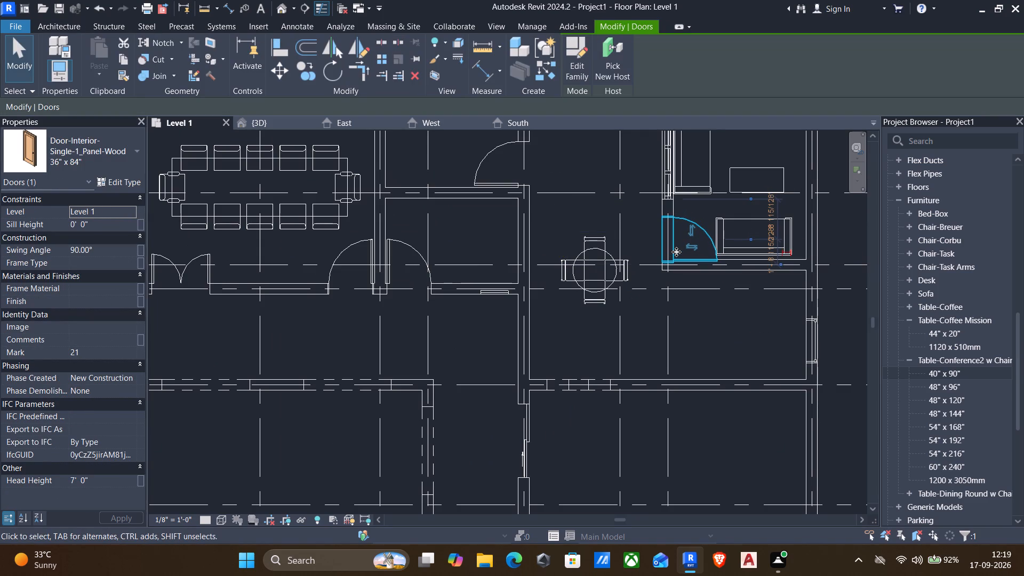
{"action": "key", "text": "Escape"}
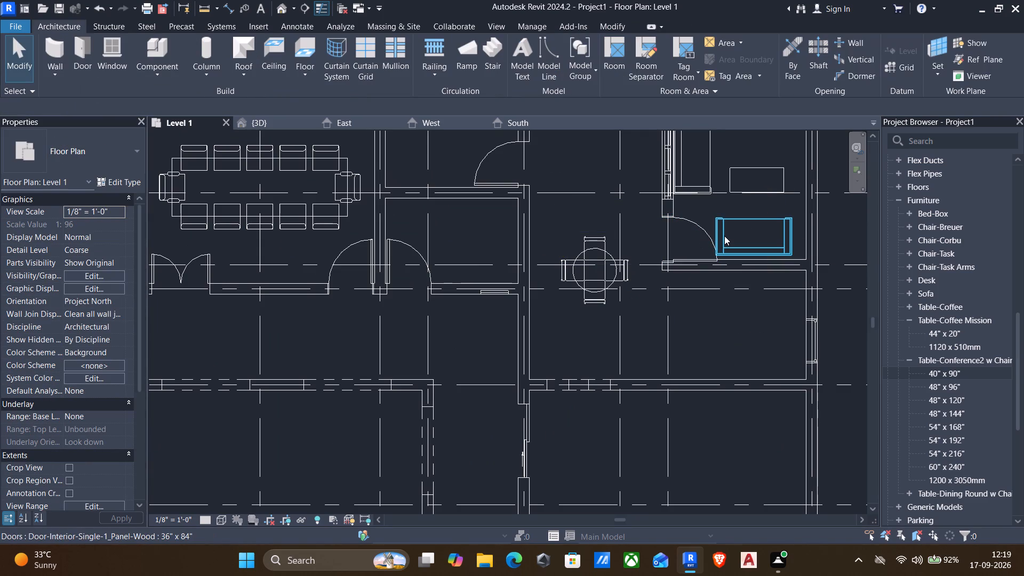
Nudge the Chair-Corbu beside the new door slightly toward grid I, away from the door swing.
{"action": "left_click", "coordinate": [743, 234]}
{"action": "key", "text": "Right"}
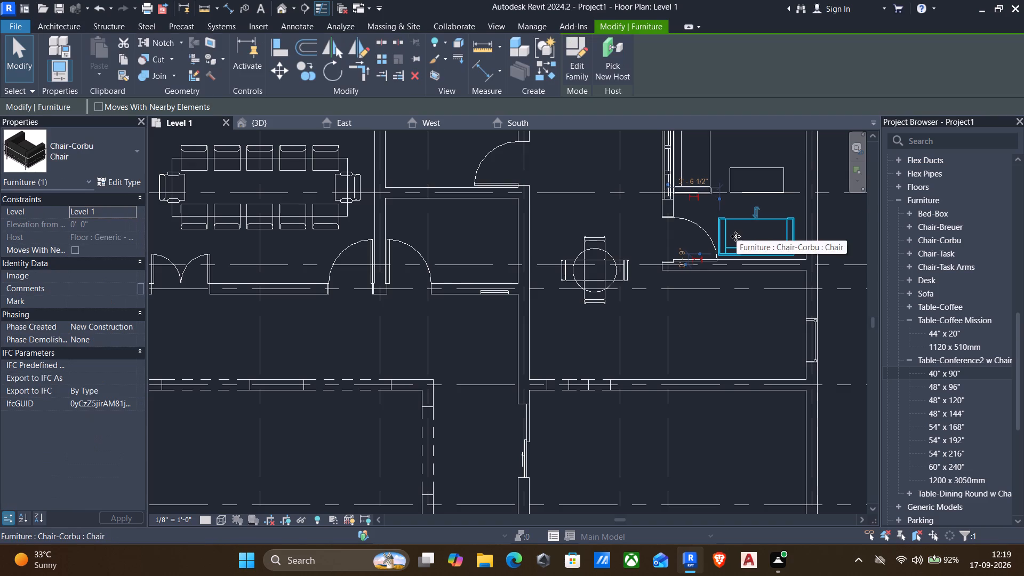
{"action": "key", "text": "Escape"}
Place two 72" sofas in the room between grids 3 and 5, one parallel to grid 5 and one rotated perpendicular near grid G.
{"action": "scroll", "coordinate": [702, 235], "scroll_direction": "down", "scroll_amount": 2}
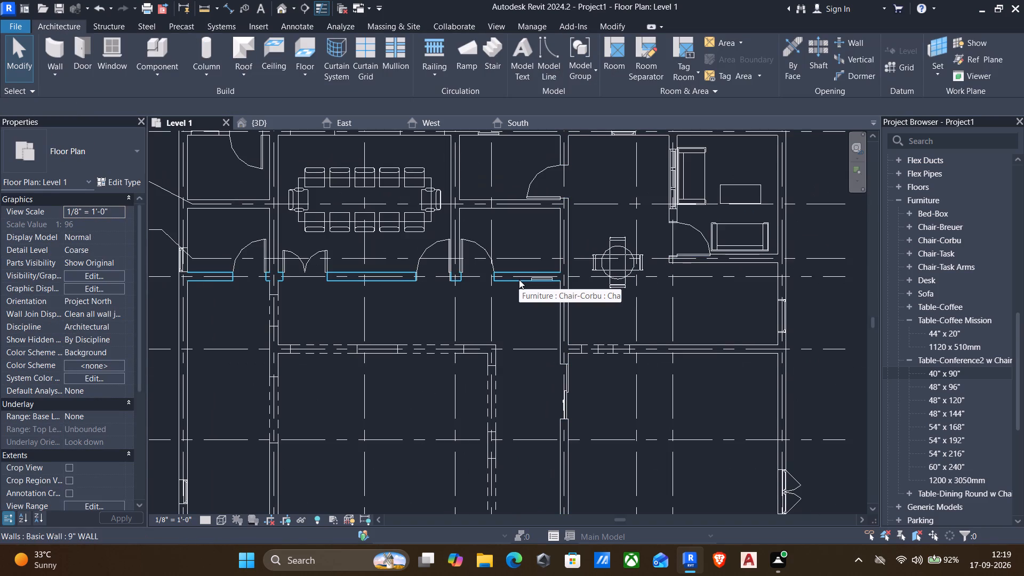
{"action": "scroll", "coordinate": [519, 283], "scroll_direction": "down", "scroll_amount": 2}
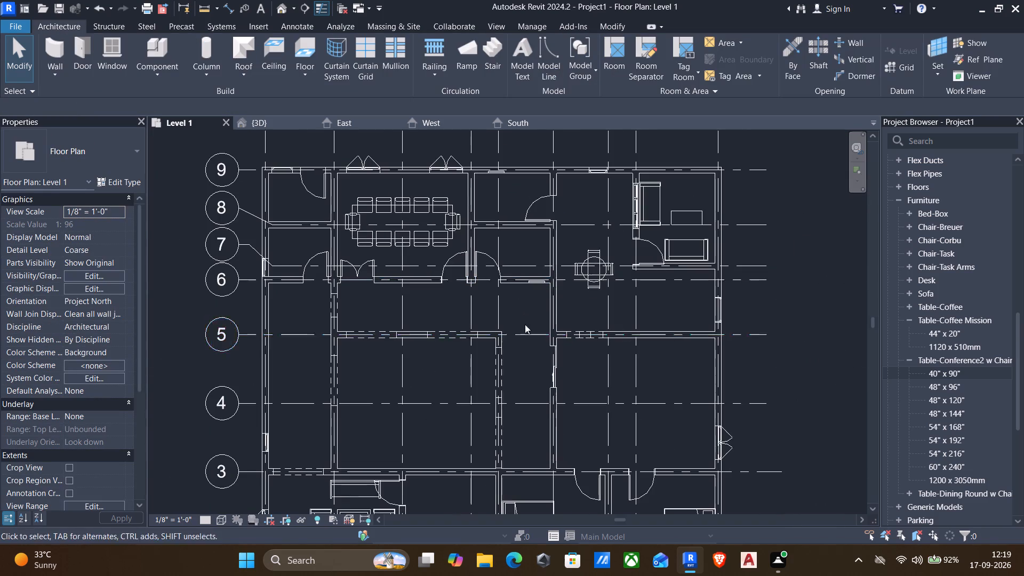
{"action": "scroll", "coordinate": [603, 394], "scroll_direction": "down", "scroll_amount": 1}
{"action": "middle_click_drag", "start_coordinate": [590, 396], "coordinate": [580, 257]}
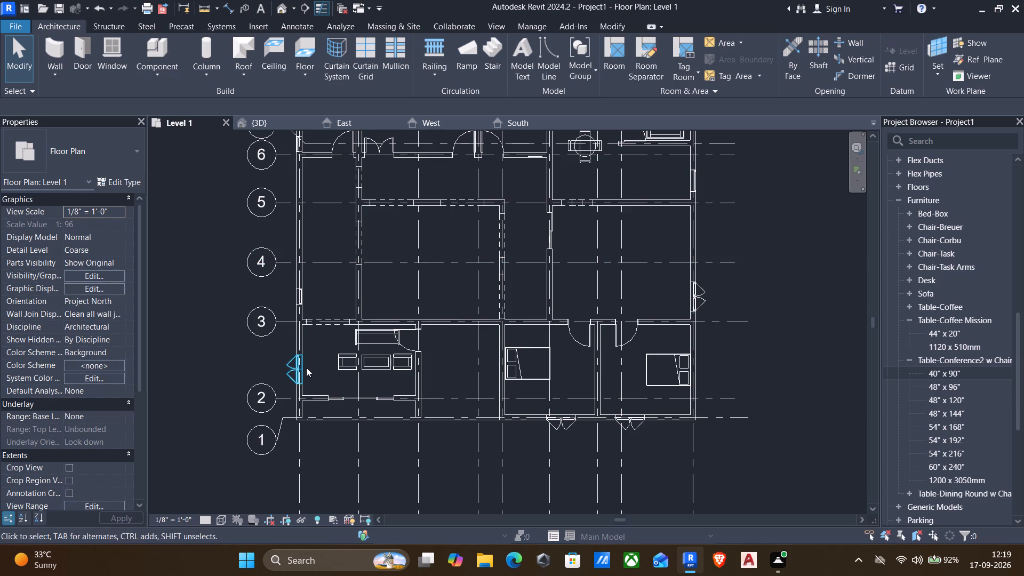
{"action": "left_click", "coordinate": [372, 340]}
{"action": "type", "text": "cs"}
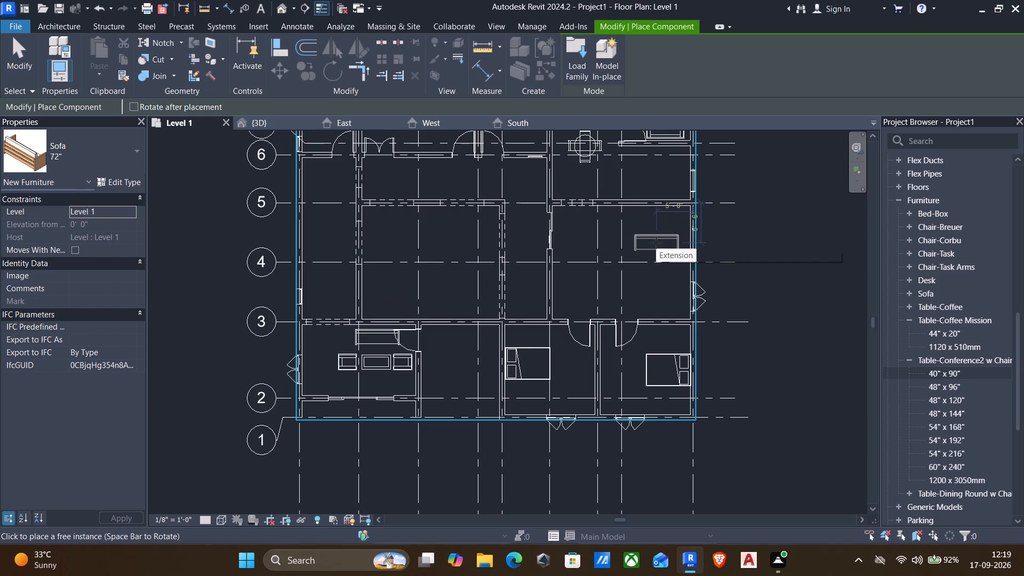
{"action": "scroll", "coordinate": [656, 243], "scroll_direction": "up", "scroll_amount": 2}
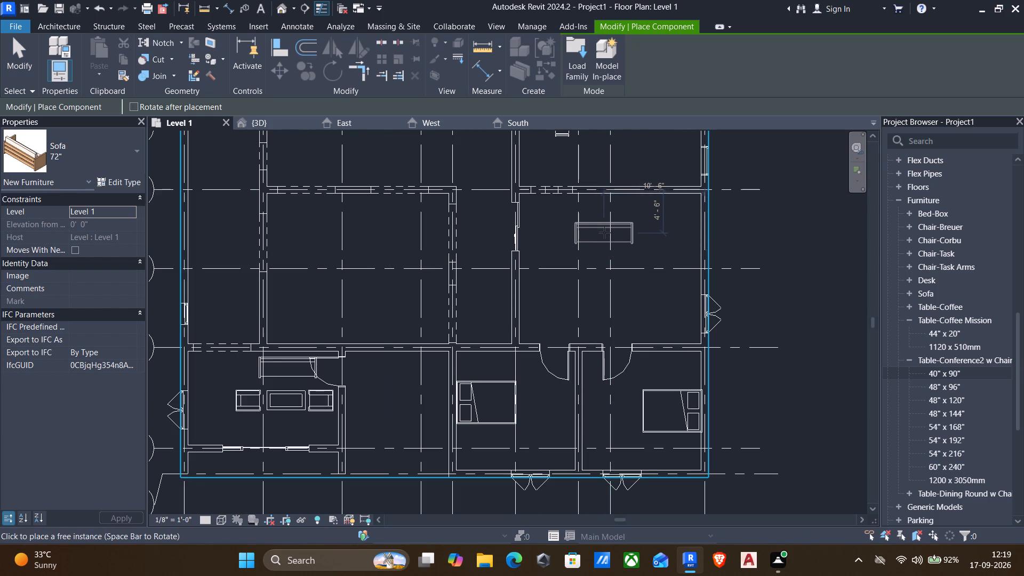
{"action": "left_click", "coordinate": [606, 230]}
{"action": "key", "text": "space"}
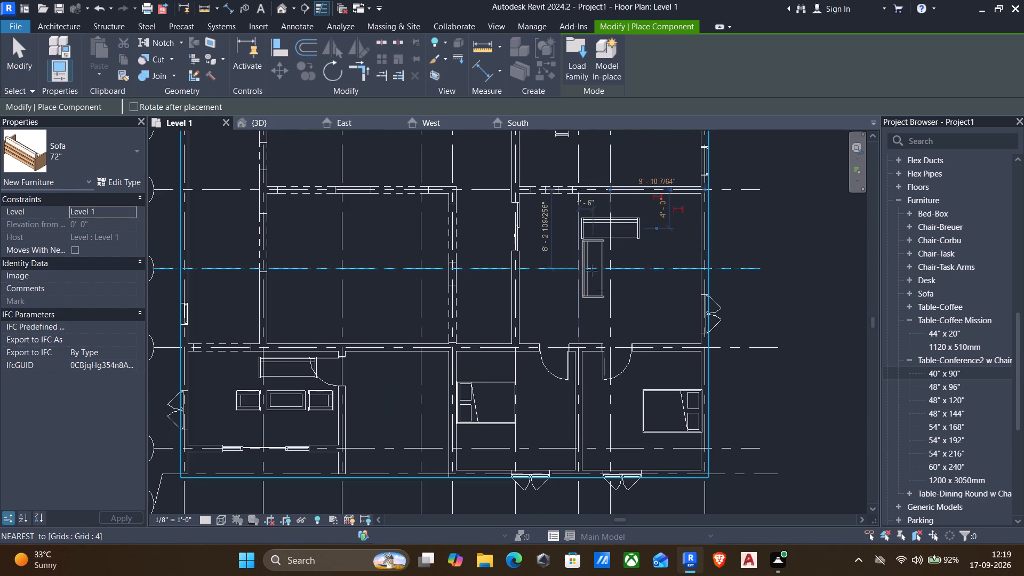
{"action": "left_click", "coordinate": [586, 278]}
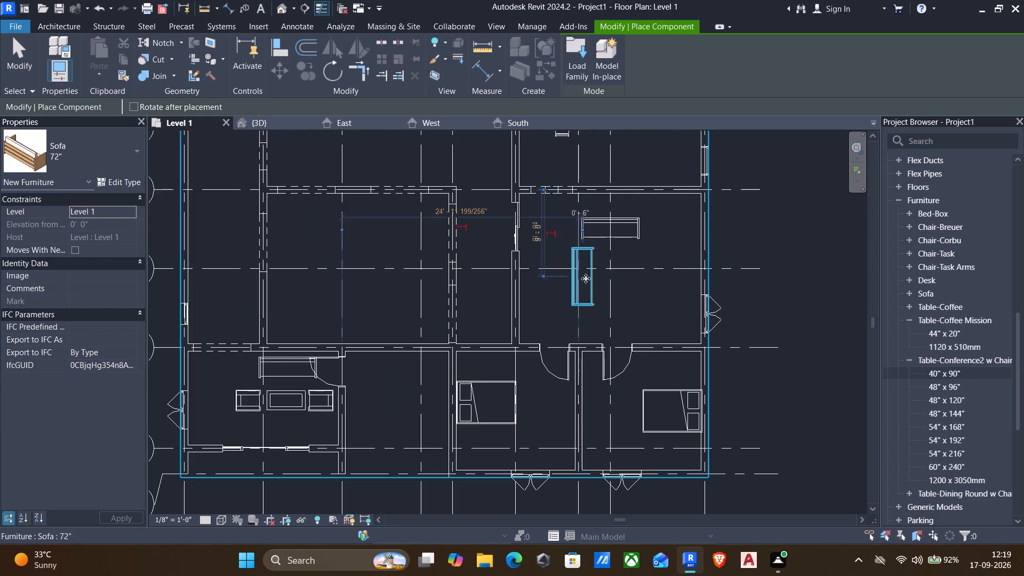
{"action": "key", "text": "Escape"}
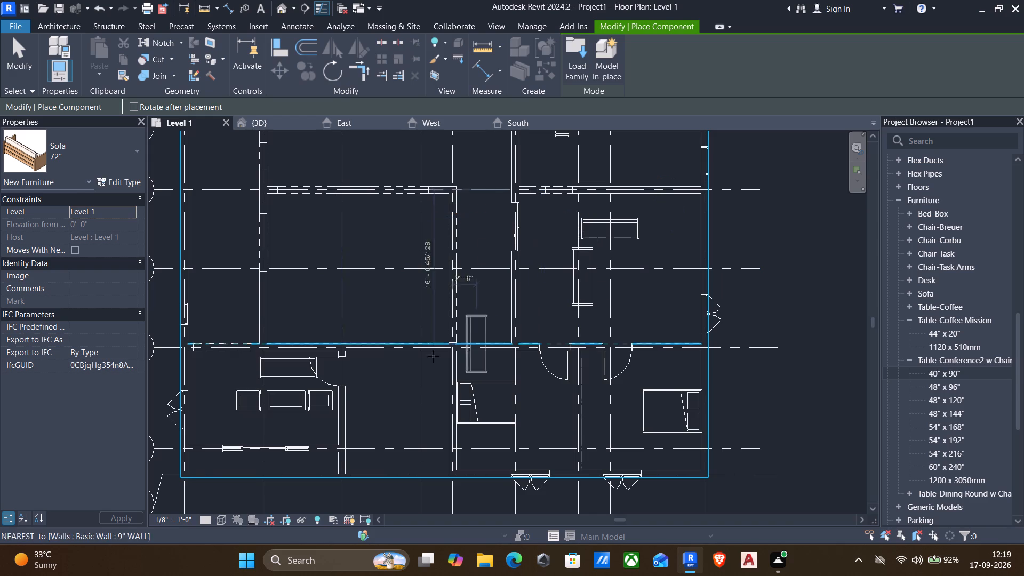
{"action": "key", "text": "Escape"}
Place a 24" x 24" x 24" Table-Coffee on grid H in front of the rotated sofa, centred on the other sofa.
{"action": "left_click", "coordinate": [298, 404]}
{"action": "type", "text": "cs"}
{"action": "left_click", "coordinate": [614, 277]}
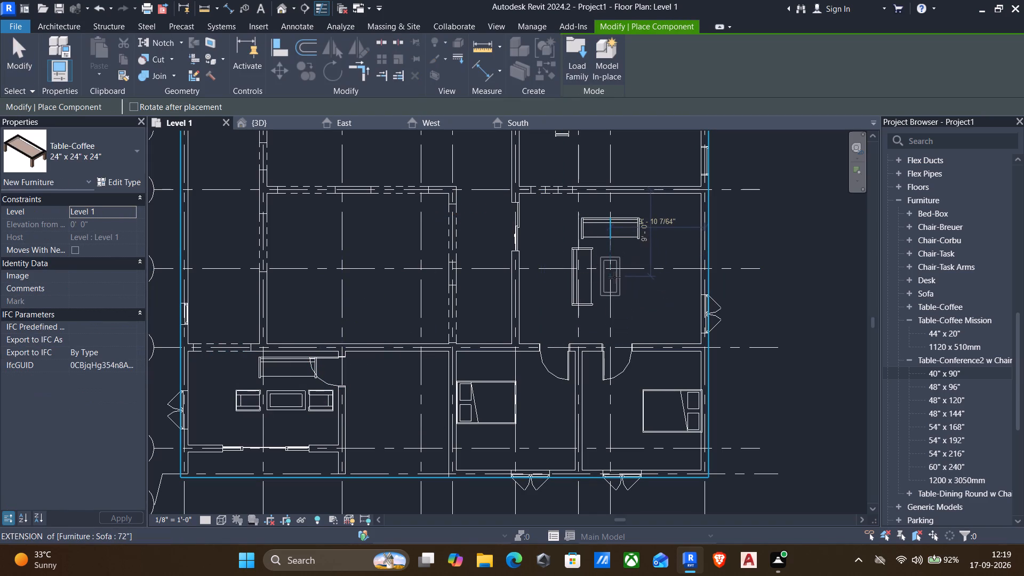
{"action": "key", "text": "Escape"}
{"action": "key", "text": "Escape"}
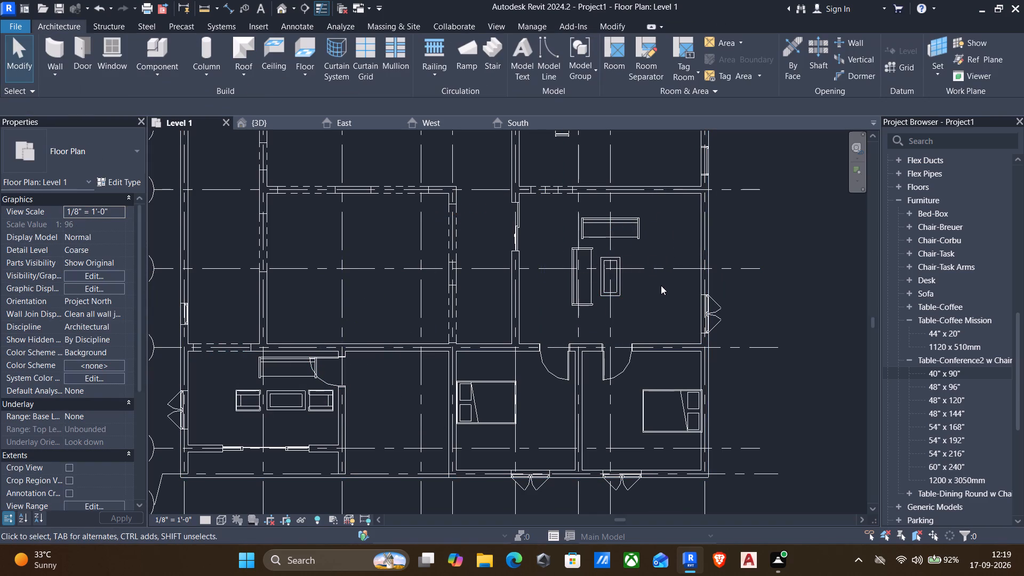
Browse the Furniture, Entourage and Casework folders for a component family to load, previewing the entourage families through RPC Picture Frame.
{"action": "left_click", "coordinate": [151, 78]}
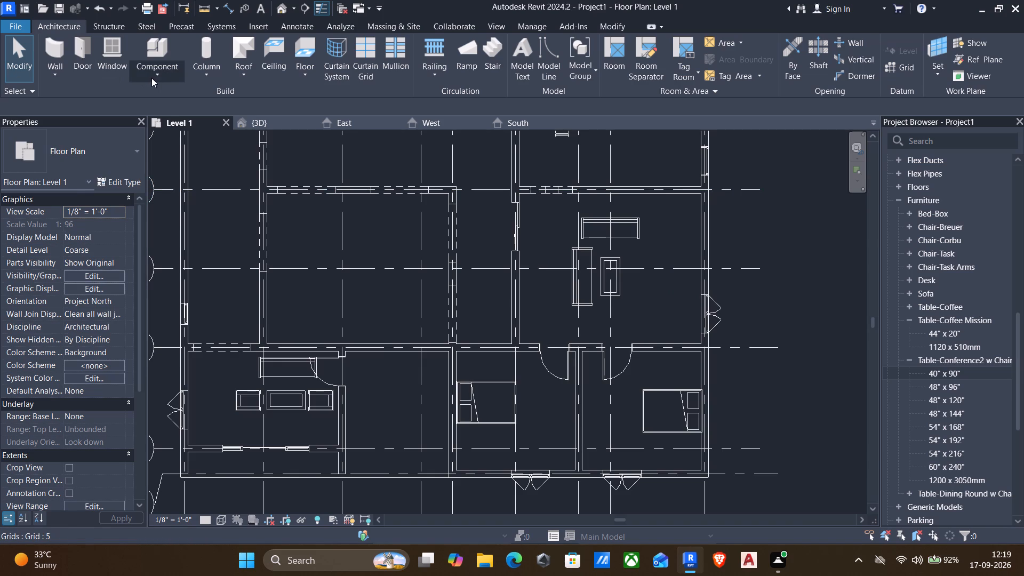
{"action": "left_click", "coordinate": [174, 97]}
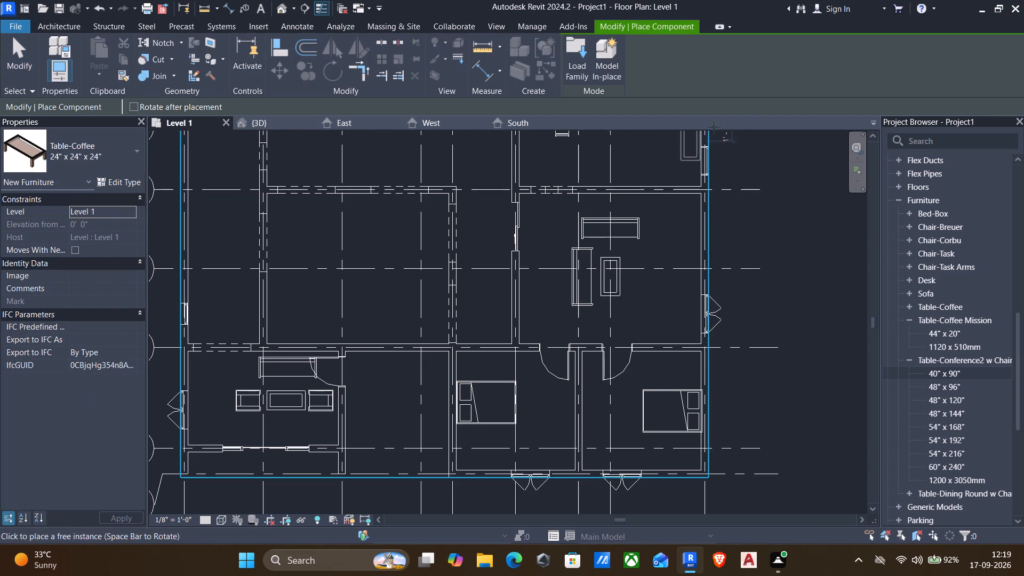
{"action": "left_click_drag", "start_coordinate": [578, 56], "coordinate": [578, 46]}
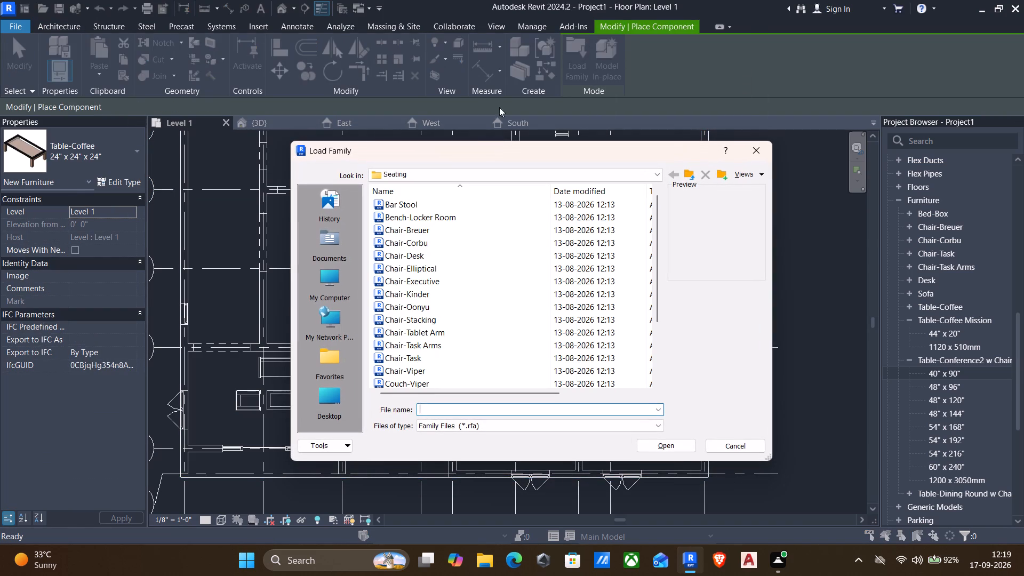
{"action": "left_click", "coordinate": [687, 172]}
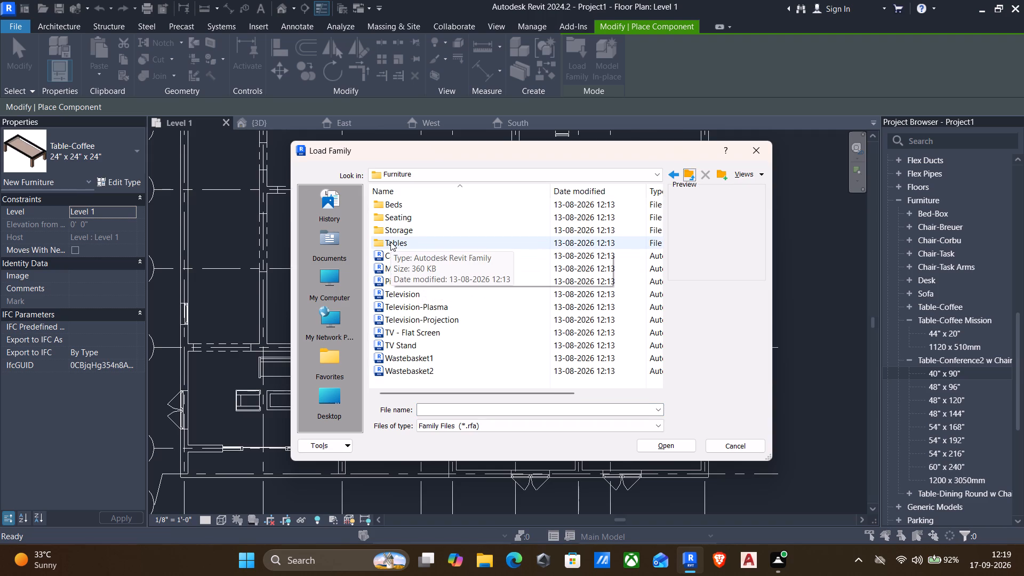
{"action": "left_click", "coordinate": [686, 172]}
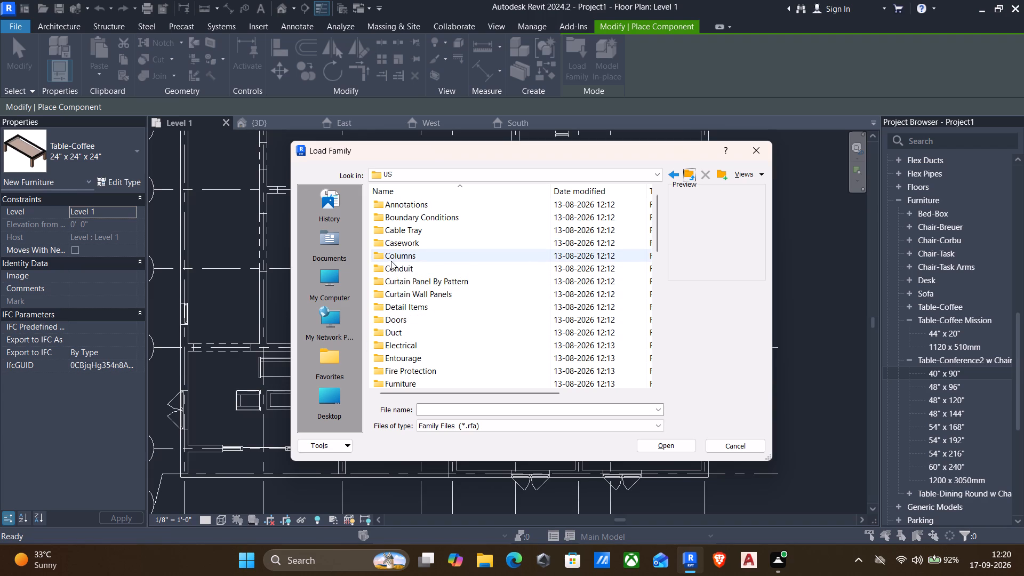
{"action": "double_click", "coordinate": [378, 356]}
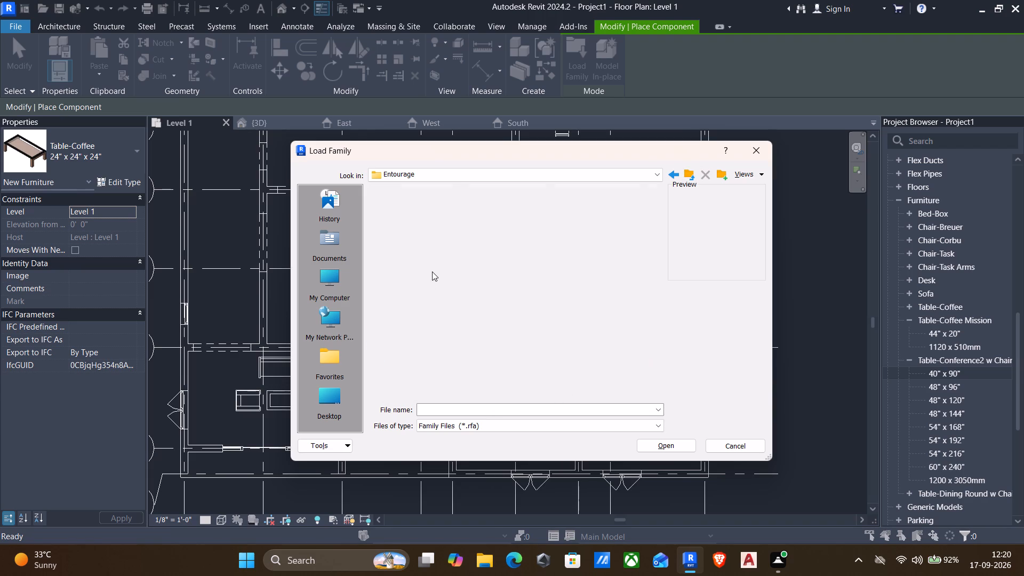
{"action": "left_click", "coordinate": [393, 207]}
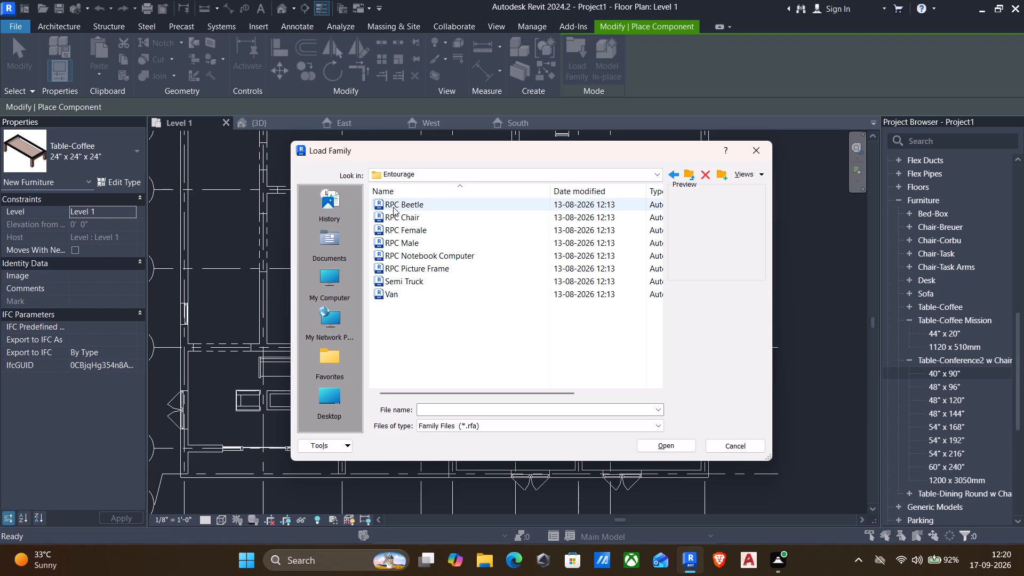
{"action": "key", "text": "Down"}
{"action": "key", "text": "Down"}
{"action": "key", "text": "Down"}
{"action": "key", "text": "Down"}
{"action": "key", "text": "Down"}
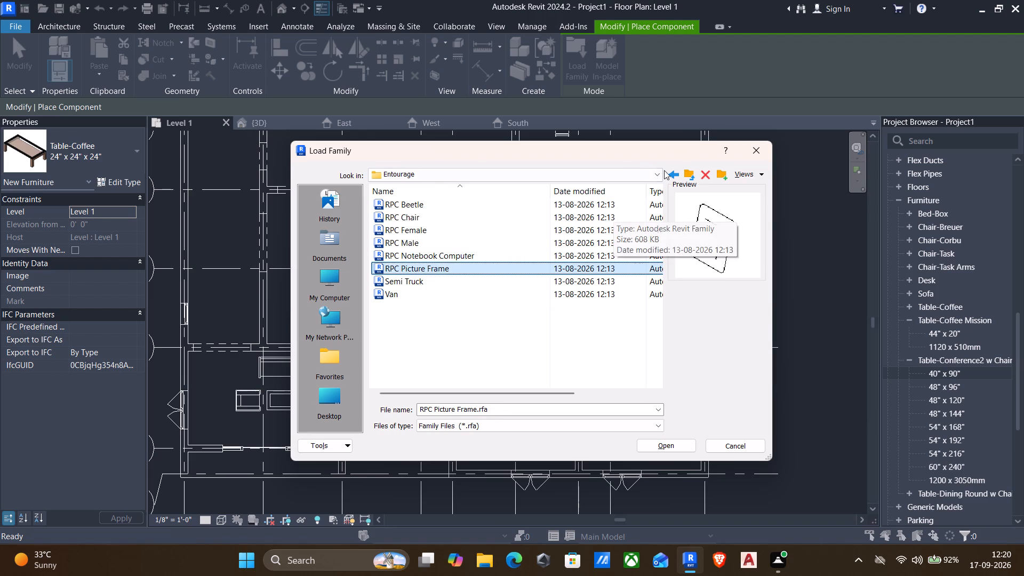
{"action": "left_click", "coordinate": [691, 178]}
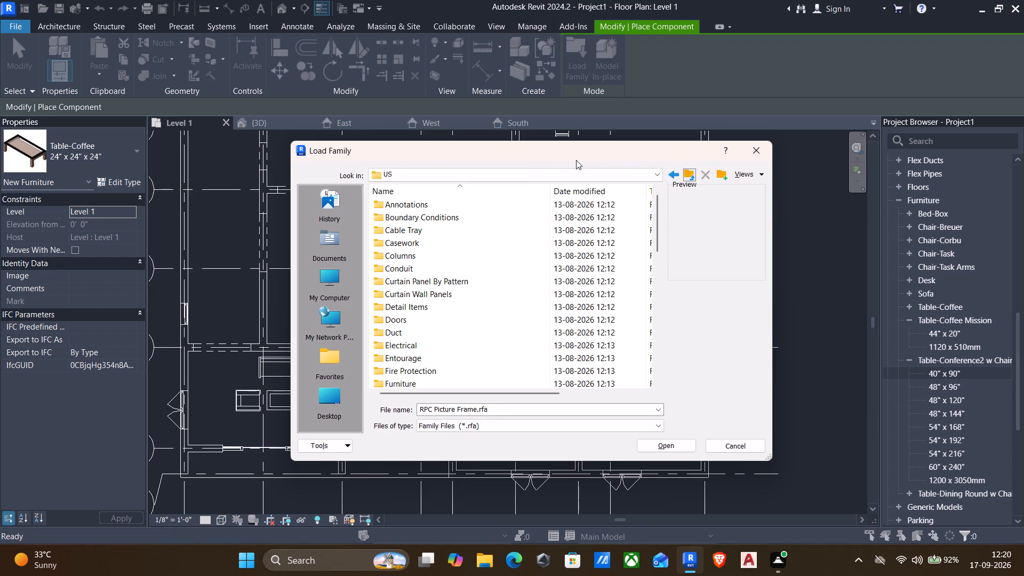
{"action": "double_click", "coordinate": [374, 242]}
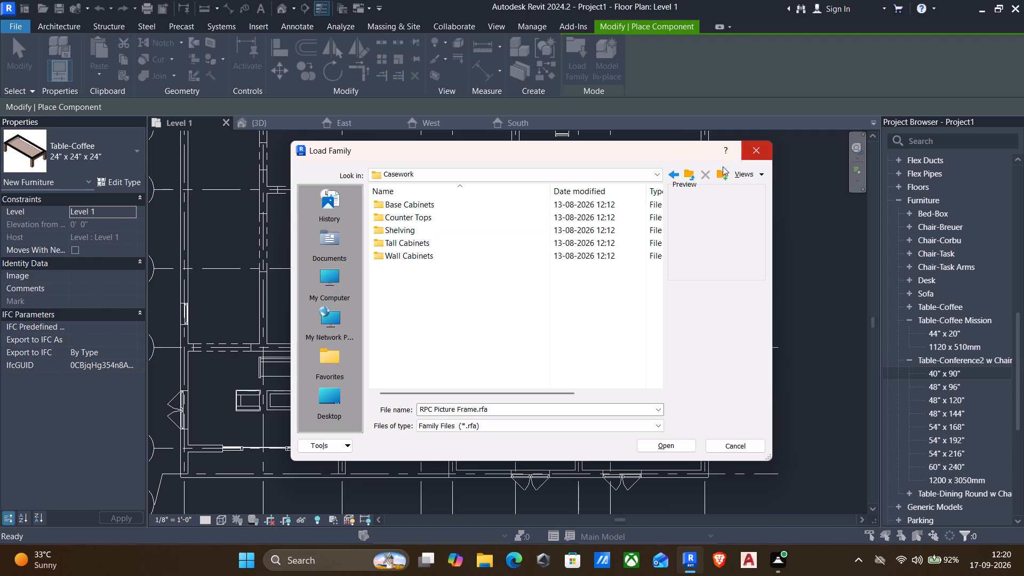
{"action": "left_click", "coordinate": [692, 174]}
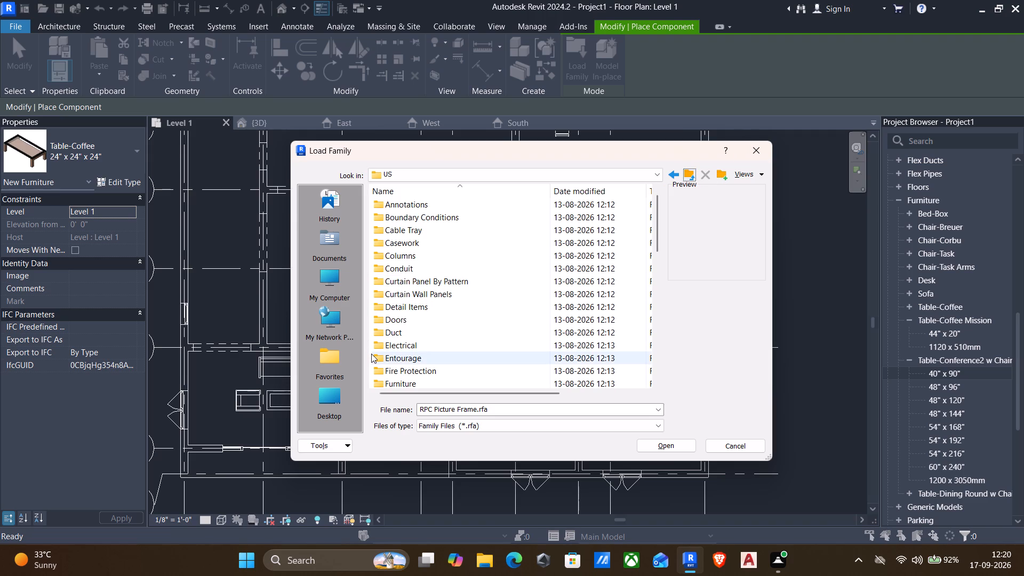
{"action": "double_click", "coordinate": [371, 354]}
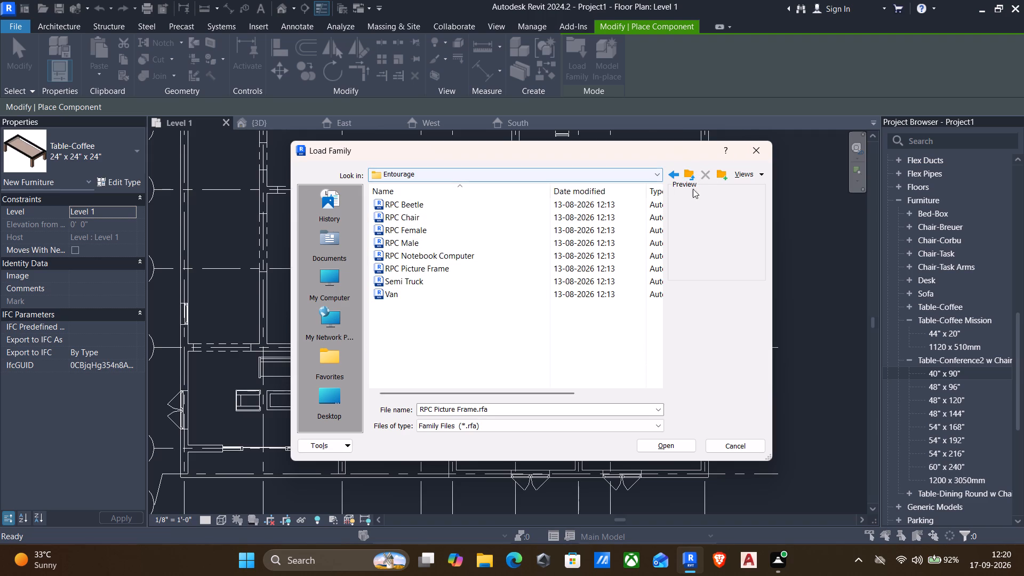
{"action": "left_click", "coordinate": [688, 175]}
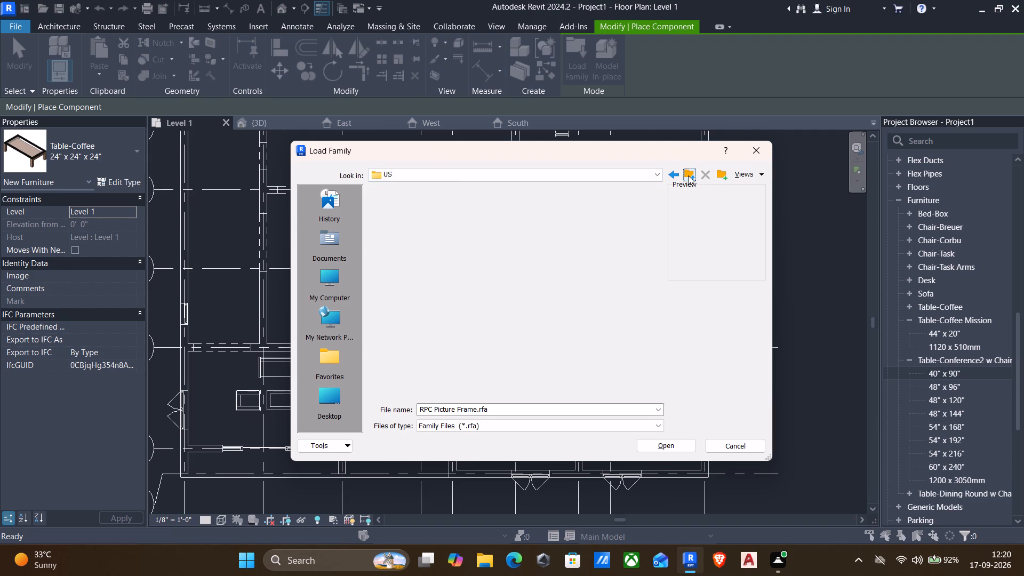
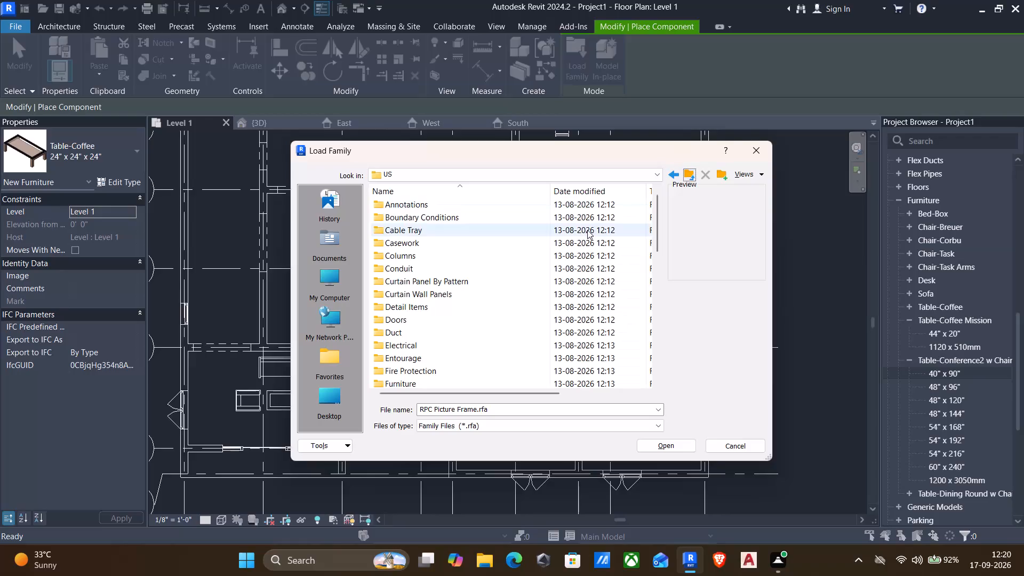
Load the TV - Flat Screen family from the US library's Furniture folder.
{"action": "double_click", "coordinate": [378, 381]}
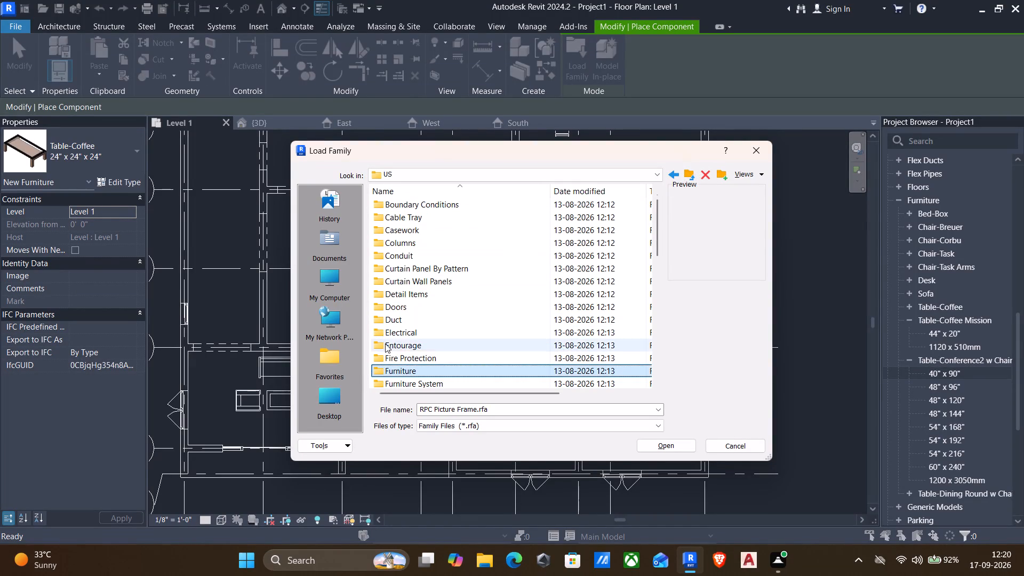
{"action": "scroll", "coordinate": [385, 343], "scroll_direction": "down", "scroll_amount": 2}
{"action": "double_click", "coordinate": [375, 297]}
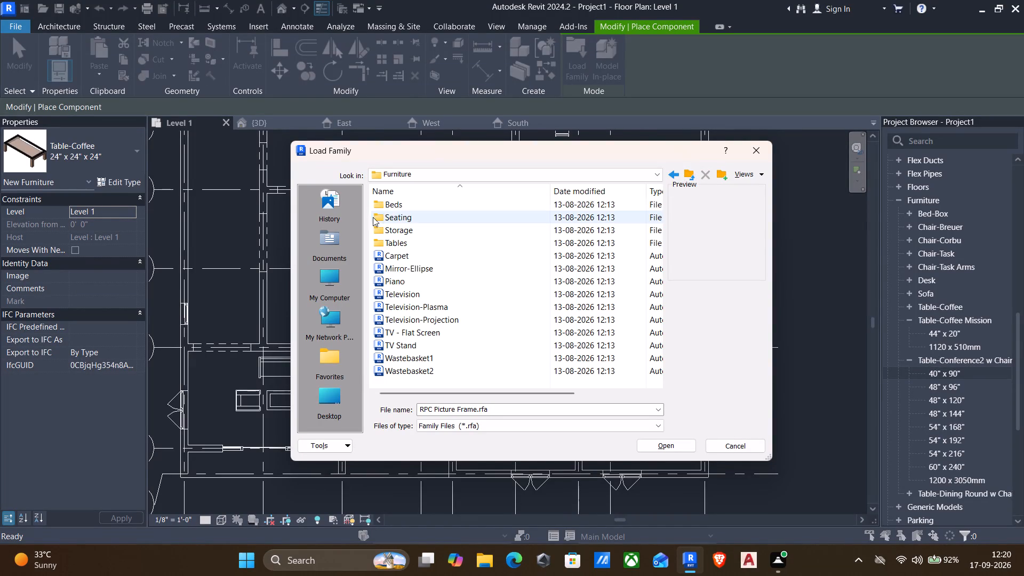
{"action": "left_click", "coordinate": [382, 203]}
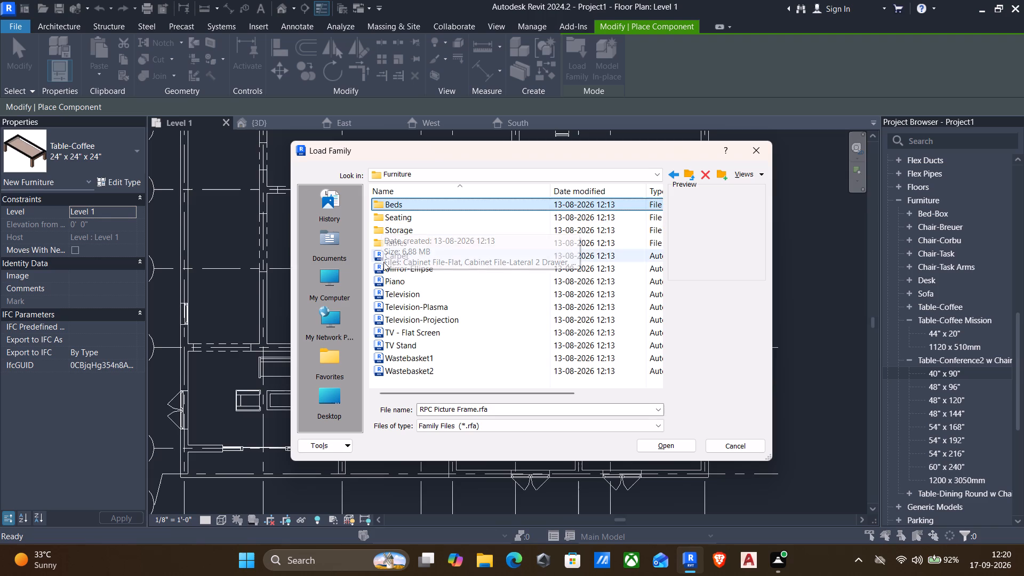
{"action": "left_click", "coordinate": [393, 251]}
{"action": "key", "text": "Down"}
{"action": "key", "text": "Down"}
{"action": "key", "text": "Down"}
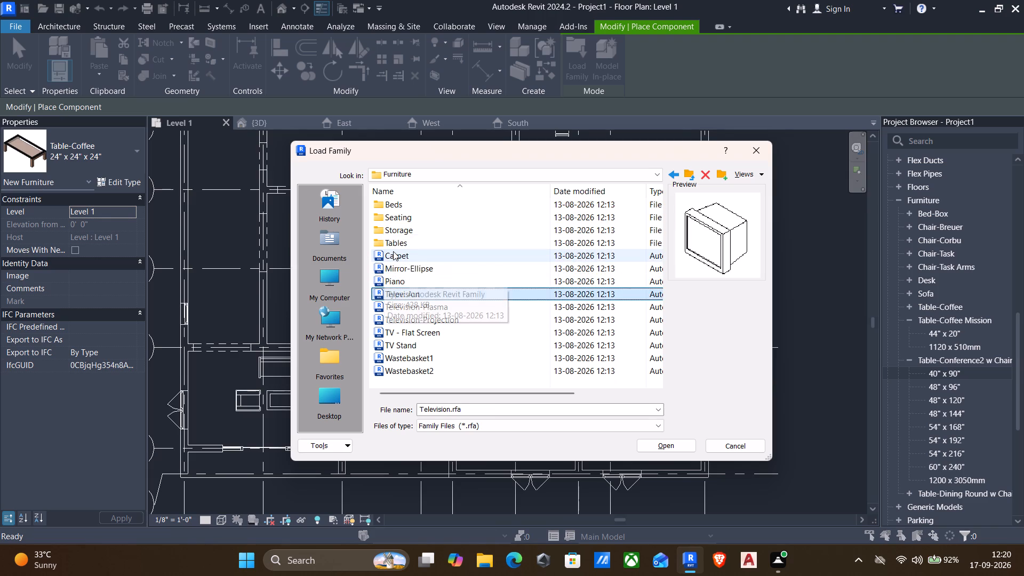
{"action": "key", "text": "Down"}
{"action": "key", "text": "Down"}
{"action": "key", "text": "Down"}
{"action": "key", "text": "Down"}
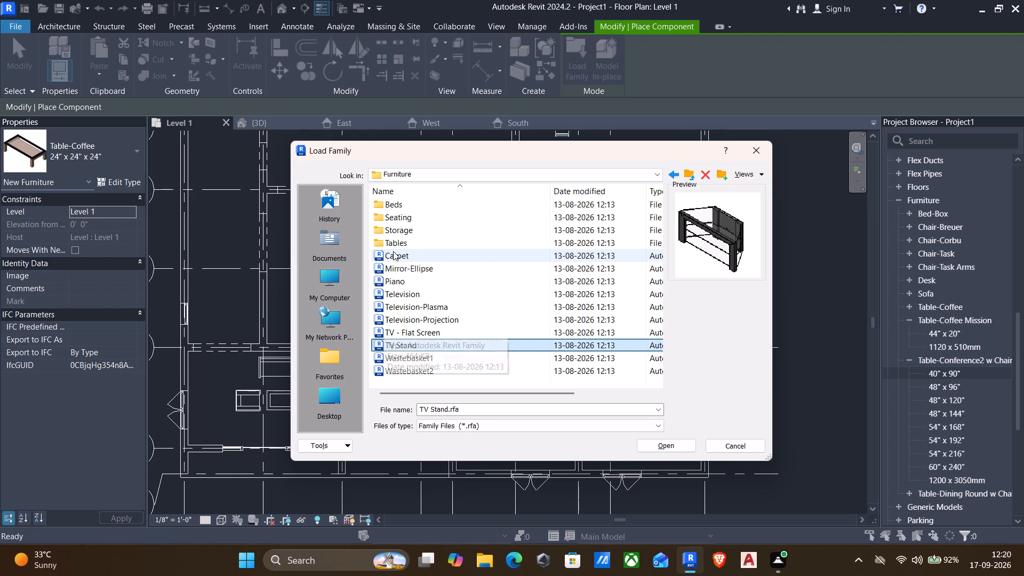
{"action": "key", "text": "Up"}
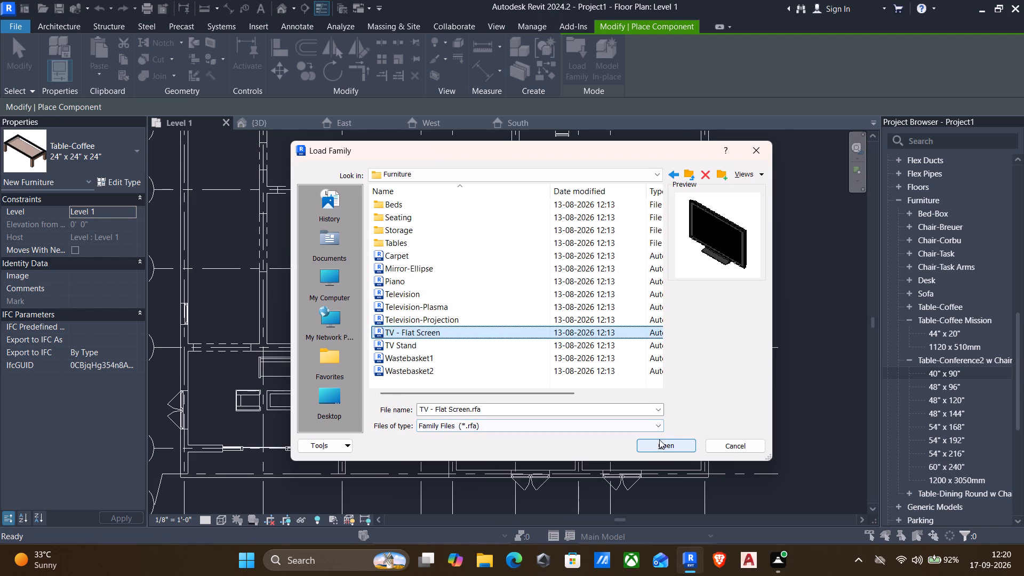
{"action": "left_click", "coordinate": [659, 440]}
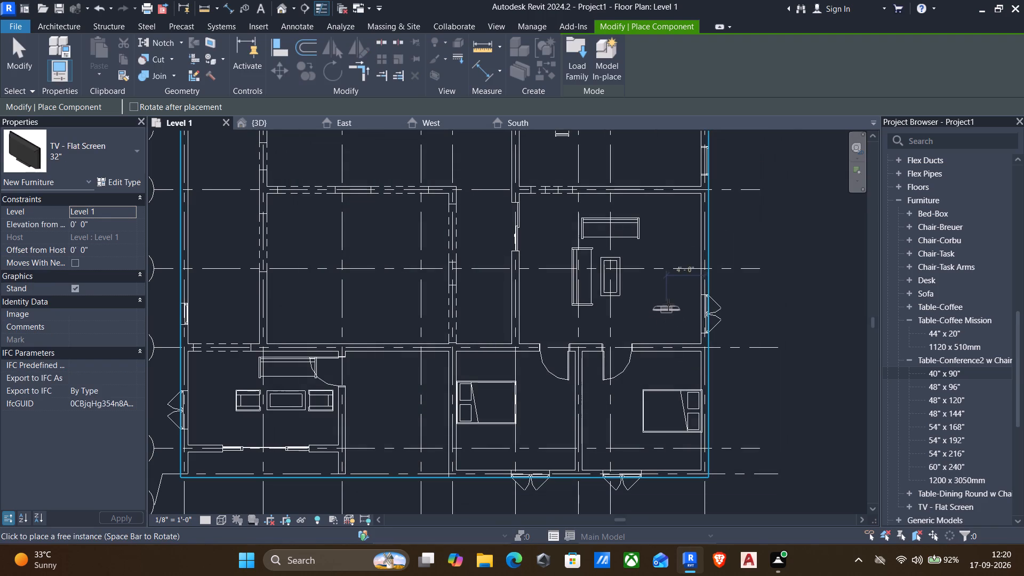
Place the 32" flat-screen TV vertically in plan against the exterior wall facing the sofa and coffee table, on the horizontal grid line.
{"action": "key", "text": "space"}
{"action": "key", "text": "space"}
{"action": "scroll", "coordinate": [694, 271], "scroll_direction": "up", "scroll_amount": 2}
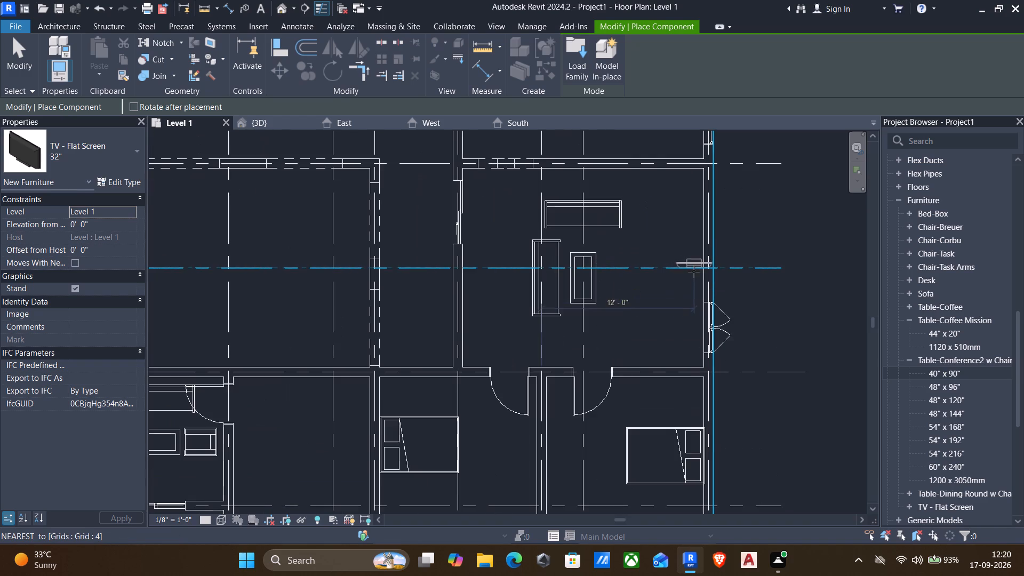
{"action": "key", "text": "space"}
{"action": "left_click", "coordinate": [703, 273]}
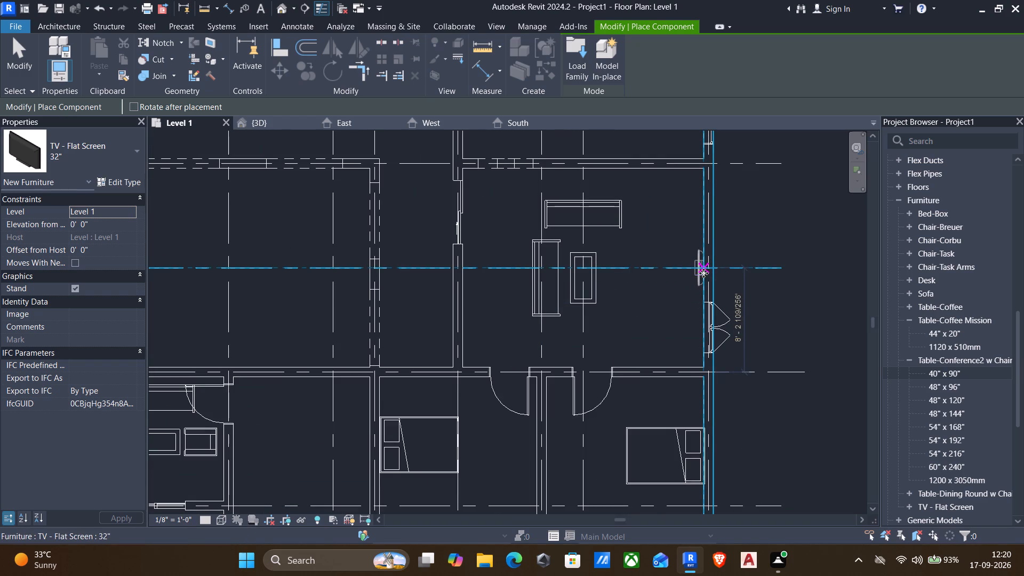
{"action": "key", "text": "Escape"}
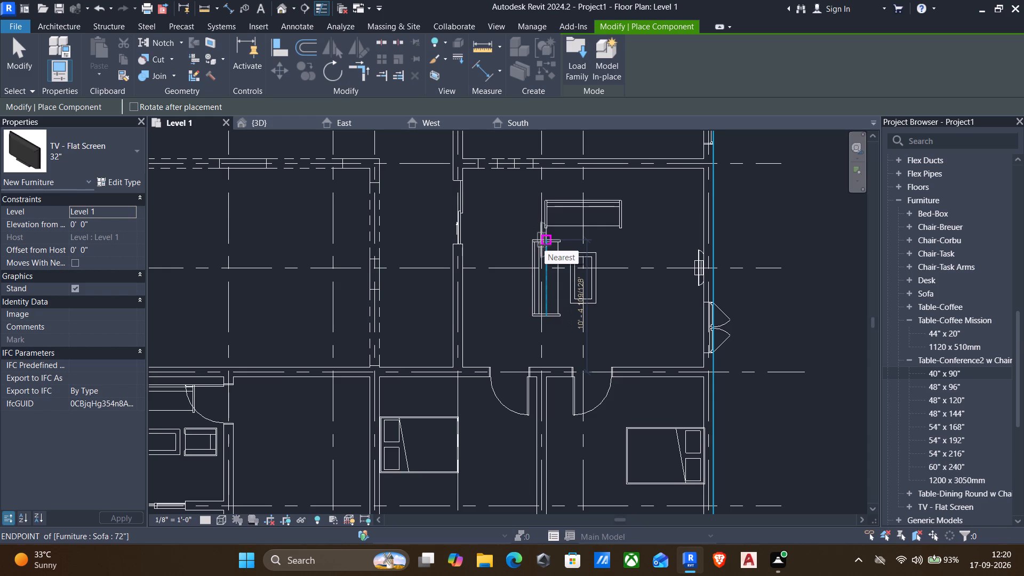
{"action": "key", "text": "Escape"}
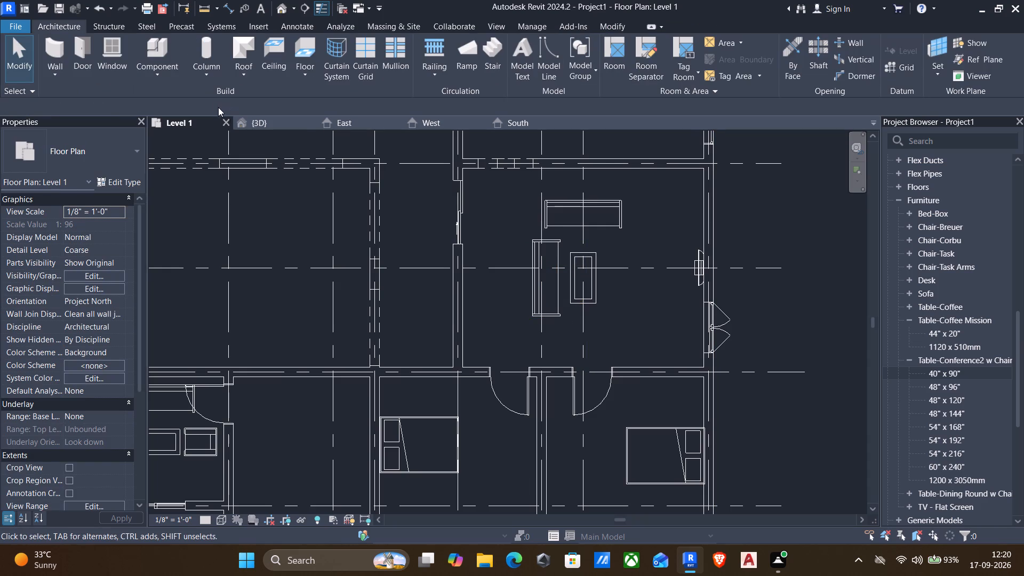
In the 3D view, set the wall-side flat-screen TV's elevation from level to 3'.
{"action": "left_click", "coordinate": [251, 118]}
{"action": "scroll", "coordinate": [502, 220], "scroll_direction": "down", "scroll_amount": 1}
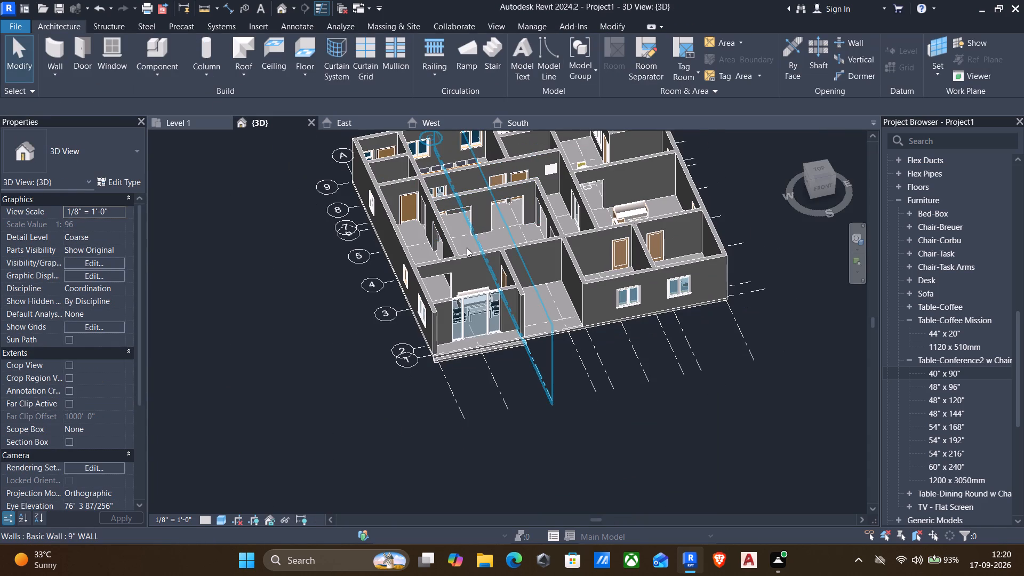
{"action": "scroll", "coordinate": [587, 206], "scroll_direction": "down", "scroll_amount": 1}
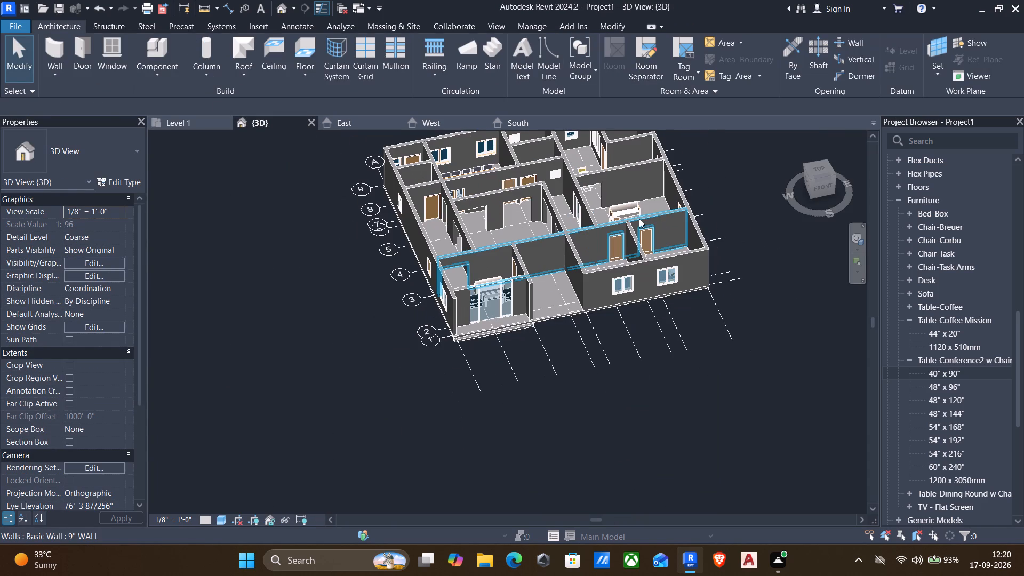
{"action": "middle_click_drag", "start_coordinate": [630, 220], "coordinate": [717, 218], "text": "shift"}
{"action": "scroll", "coordinate": [492, 186], "scroll_direction": "up", "scroll_amount": 5}
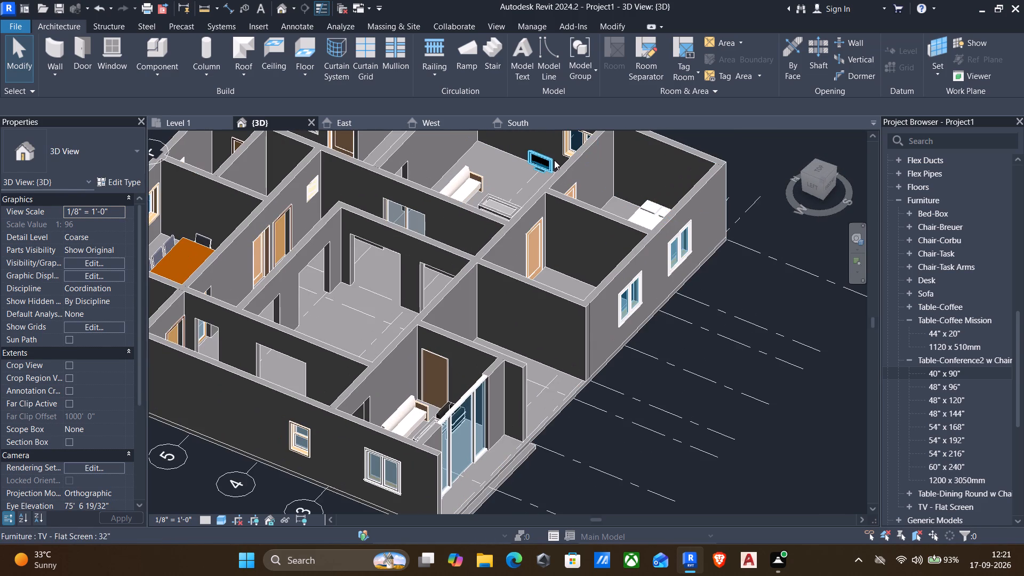
{"action": "left_click", "coordinate": [547, 162]}
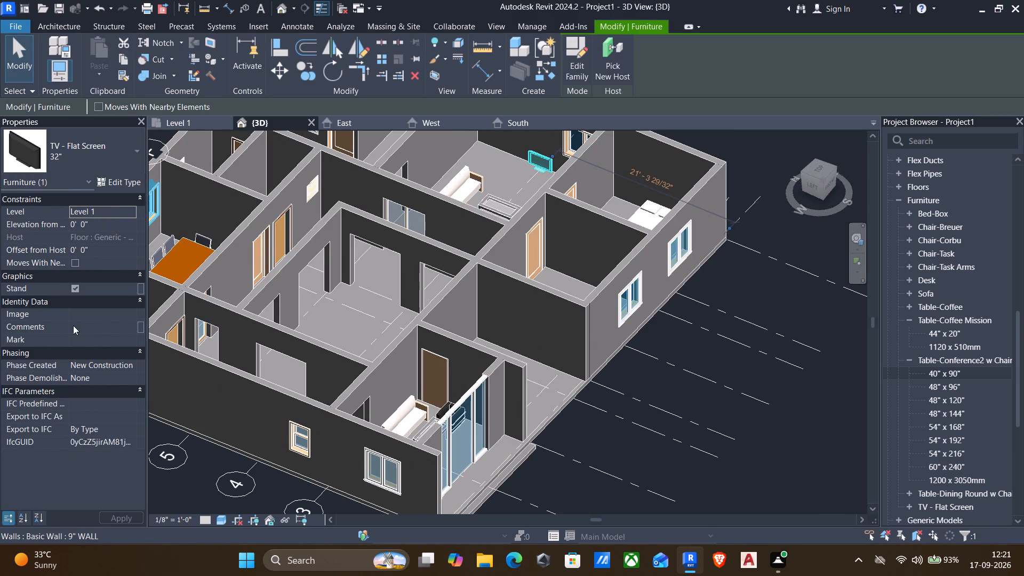
{"action": "left_click", "coordinate": [112, 226]}
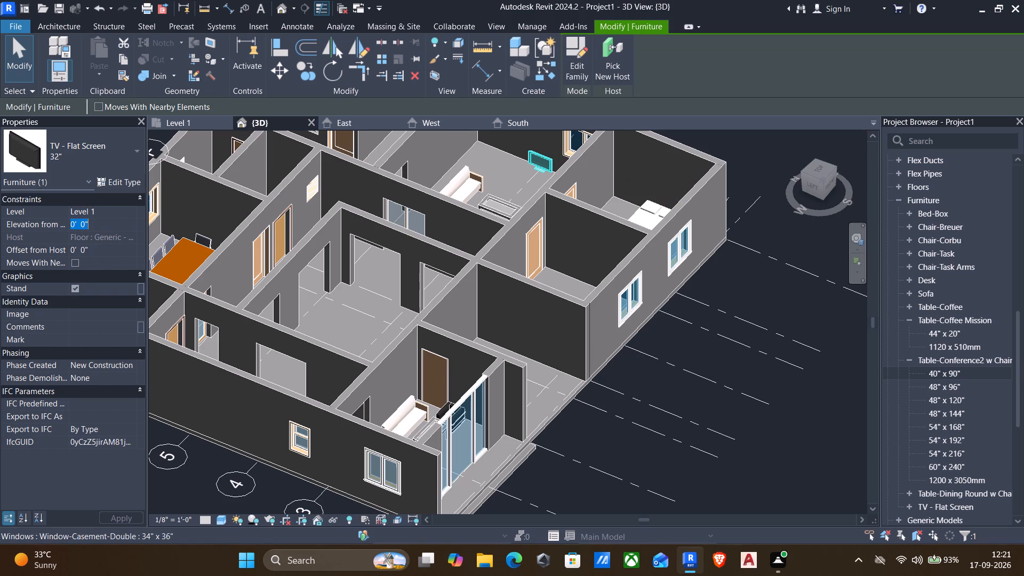
{"action": "type", "text": "3'"}
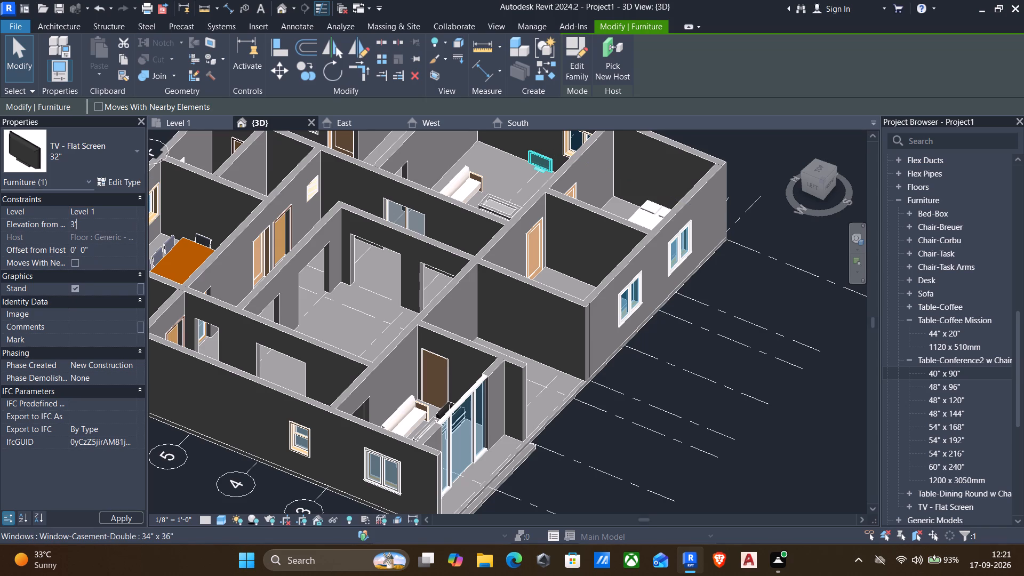
{"action": "key", "text": "Return"}
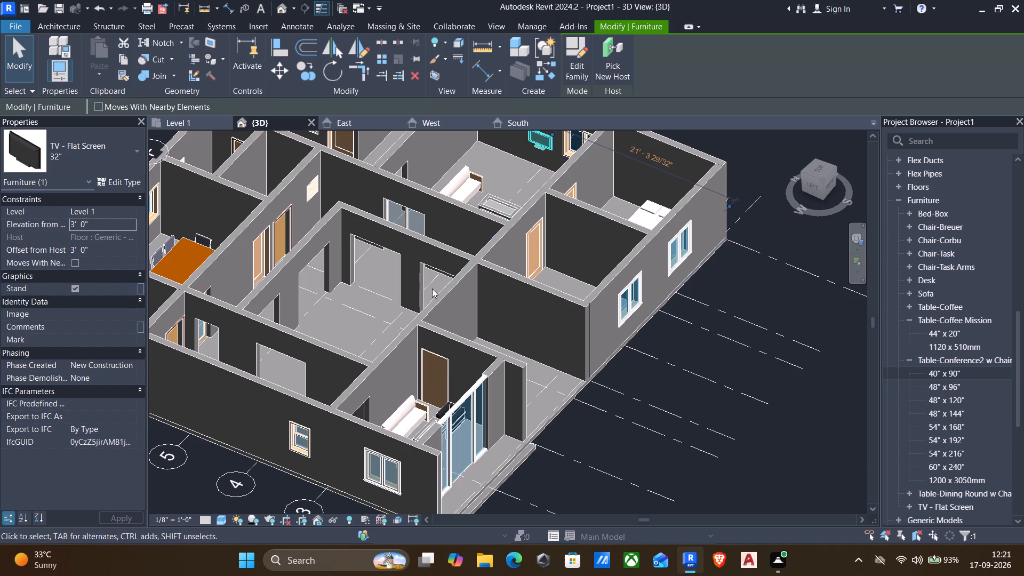
{"action": "scroll", "coordinate": [500, 285], "scroll_direction": "down", "scroll_amount": 2}
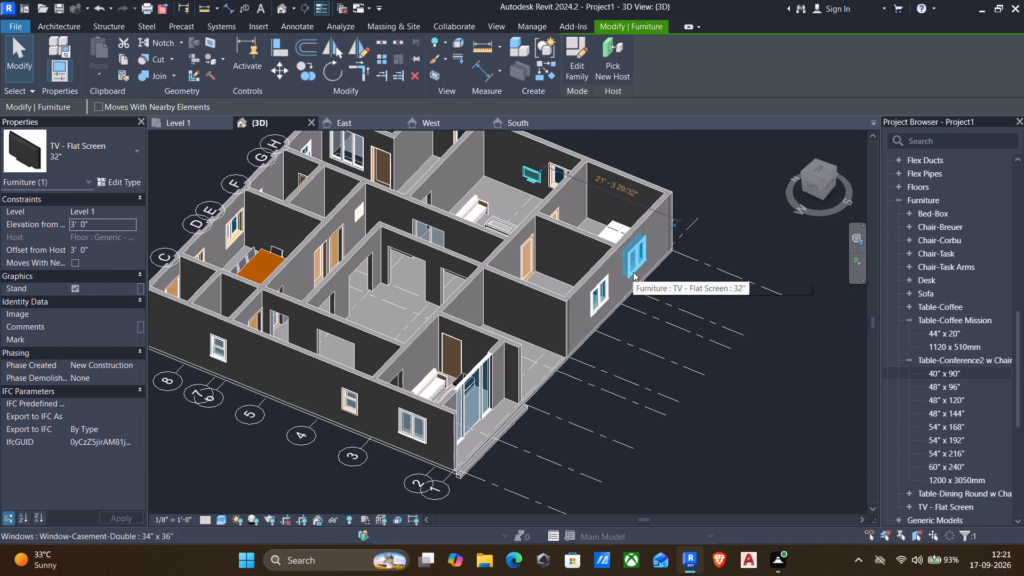
{"action": "key", "text": "Escape"}
{"action": "middle_click_drag", "start_coordinate": [541, 194], "coordinate": [502, 210]}
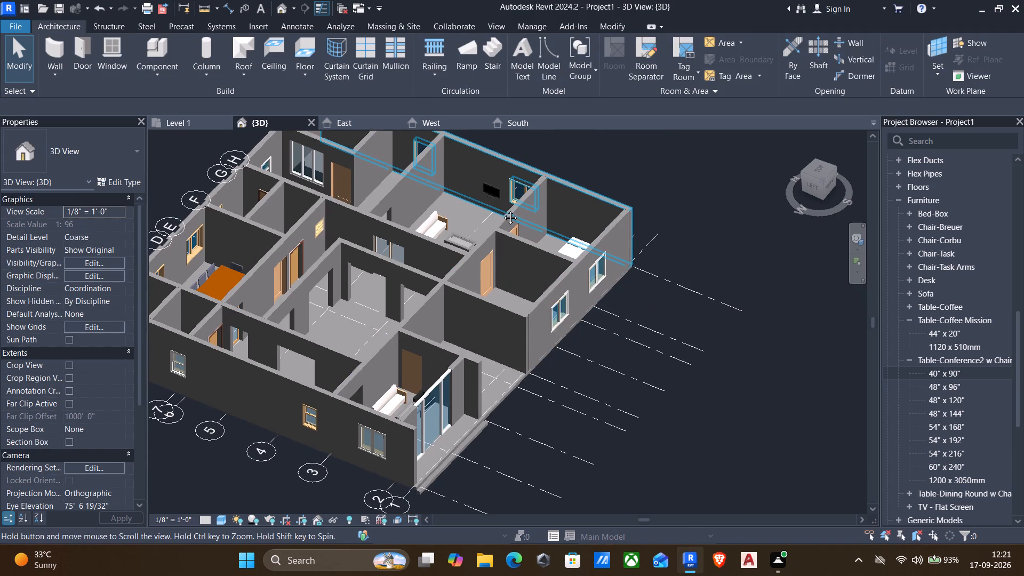
{"action": "middle_click_drag", "start_coordinate": [502, 210], "coordinate": [503, 219]}
{"action": "scroll", "coordinate": [485, 198], "scroll_direction": "up", "scroll_amount": 11}
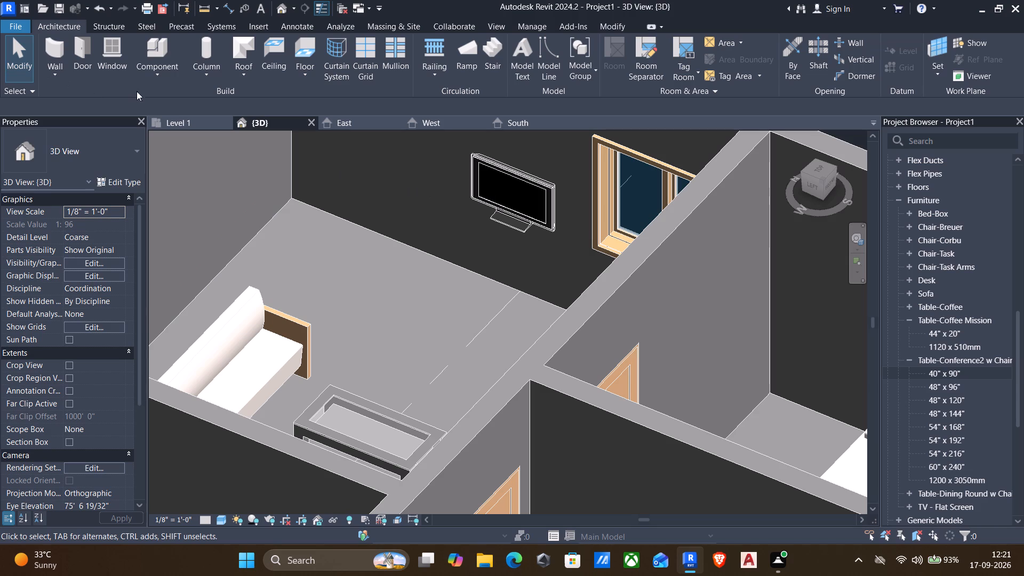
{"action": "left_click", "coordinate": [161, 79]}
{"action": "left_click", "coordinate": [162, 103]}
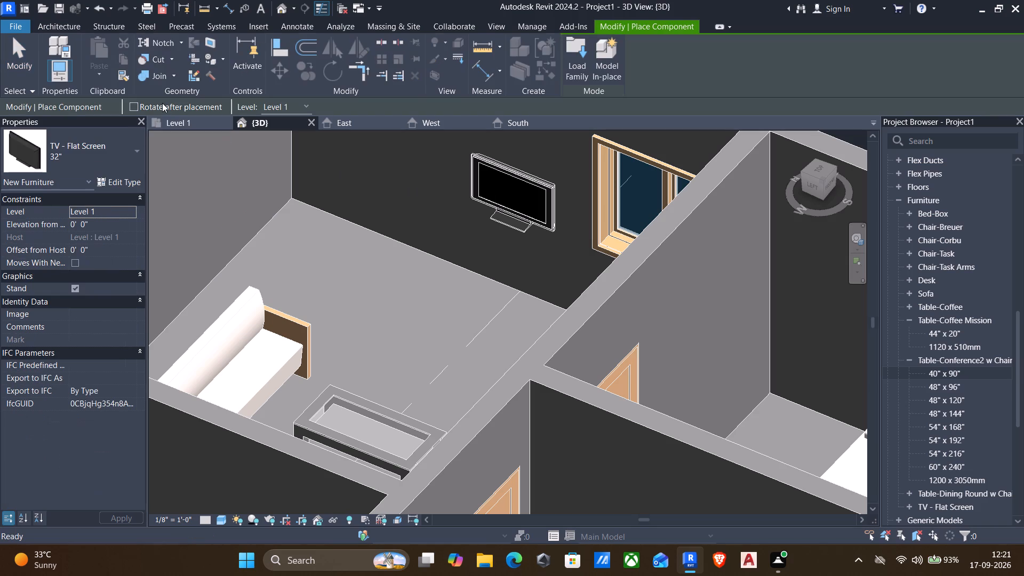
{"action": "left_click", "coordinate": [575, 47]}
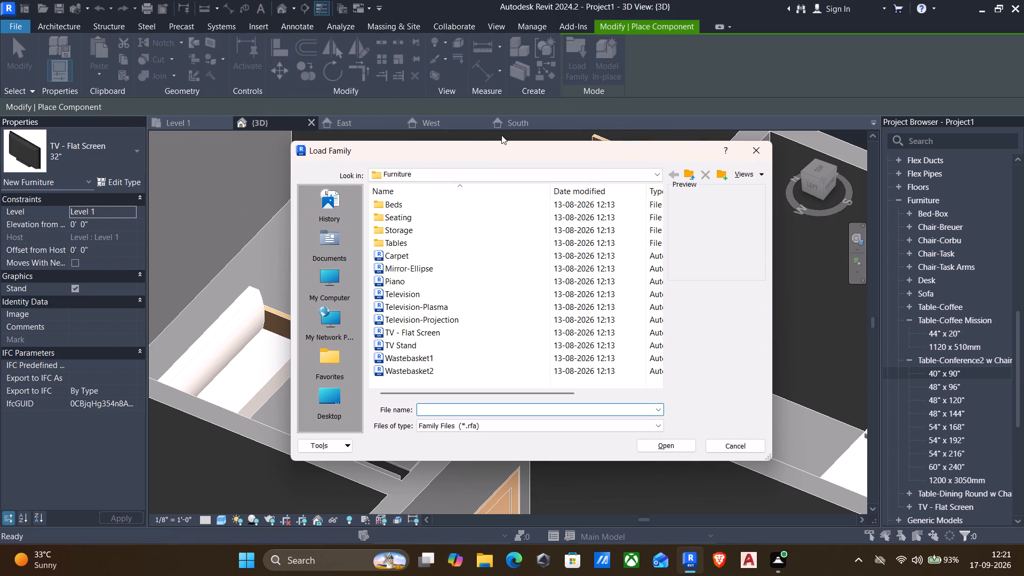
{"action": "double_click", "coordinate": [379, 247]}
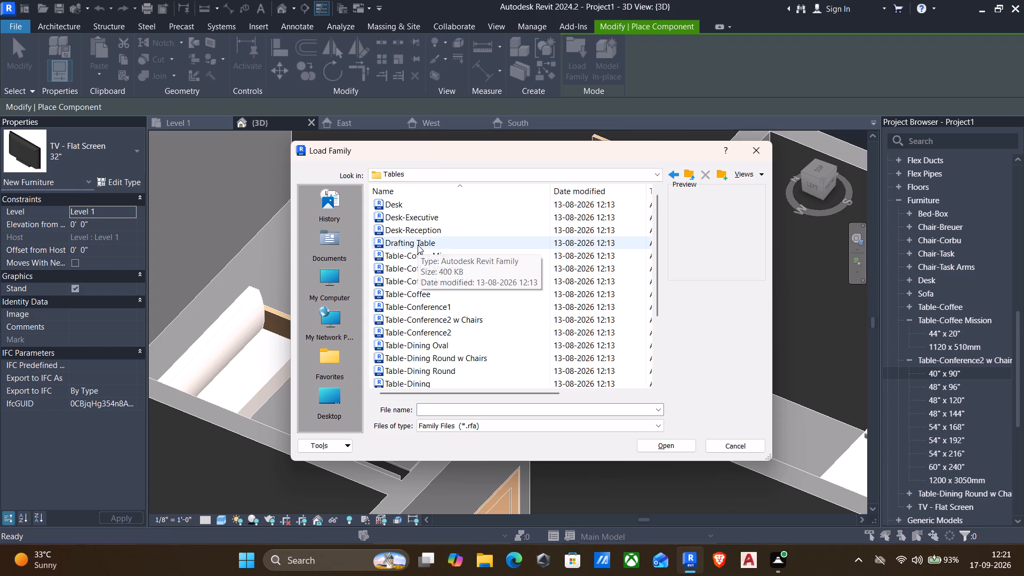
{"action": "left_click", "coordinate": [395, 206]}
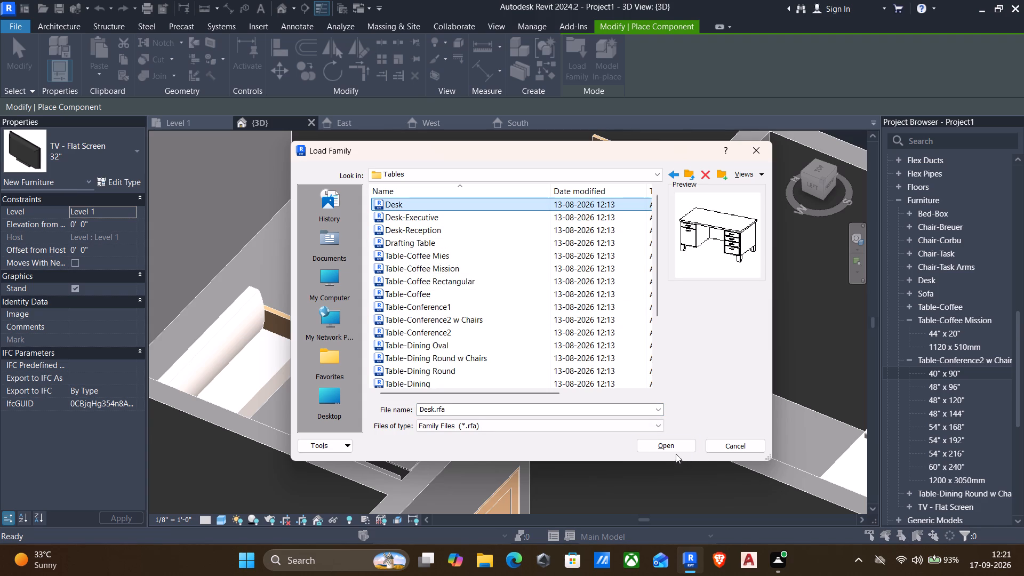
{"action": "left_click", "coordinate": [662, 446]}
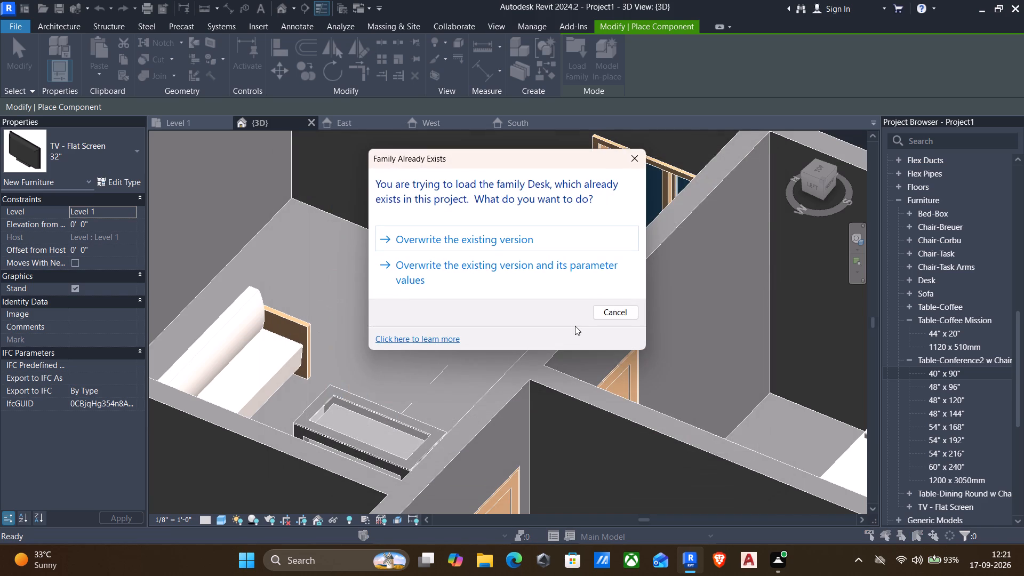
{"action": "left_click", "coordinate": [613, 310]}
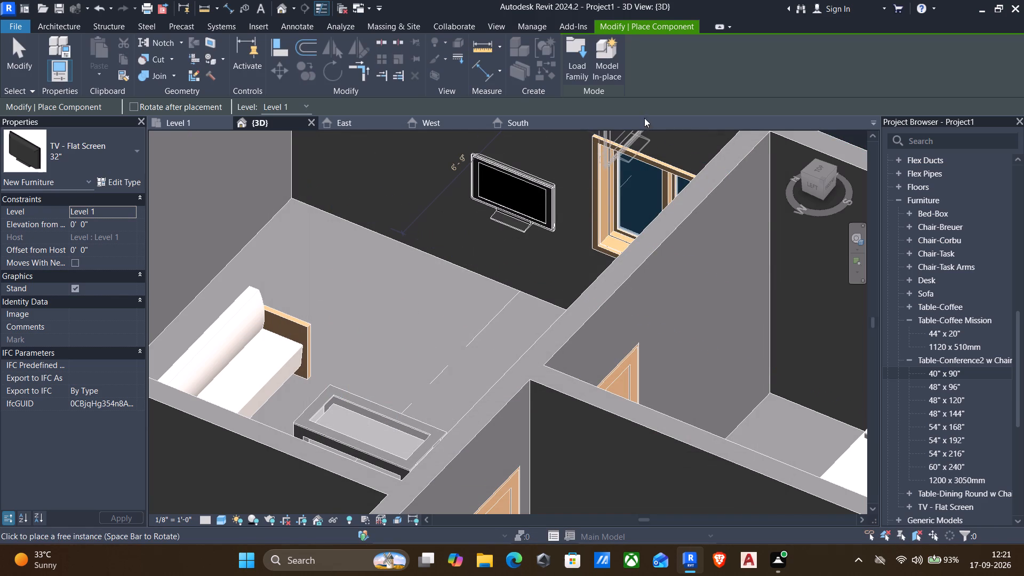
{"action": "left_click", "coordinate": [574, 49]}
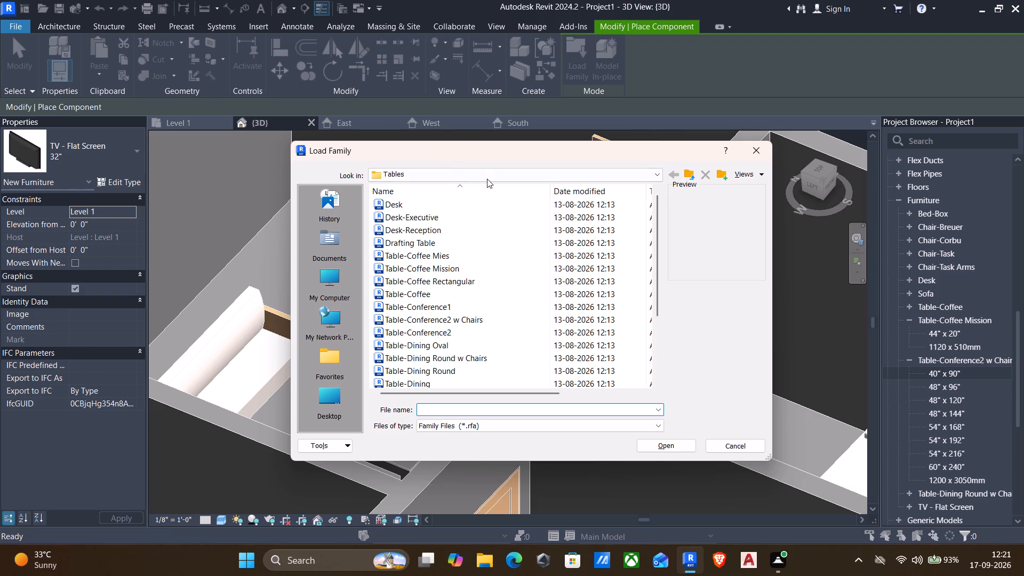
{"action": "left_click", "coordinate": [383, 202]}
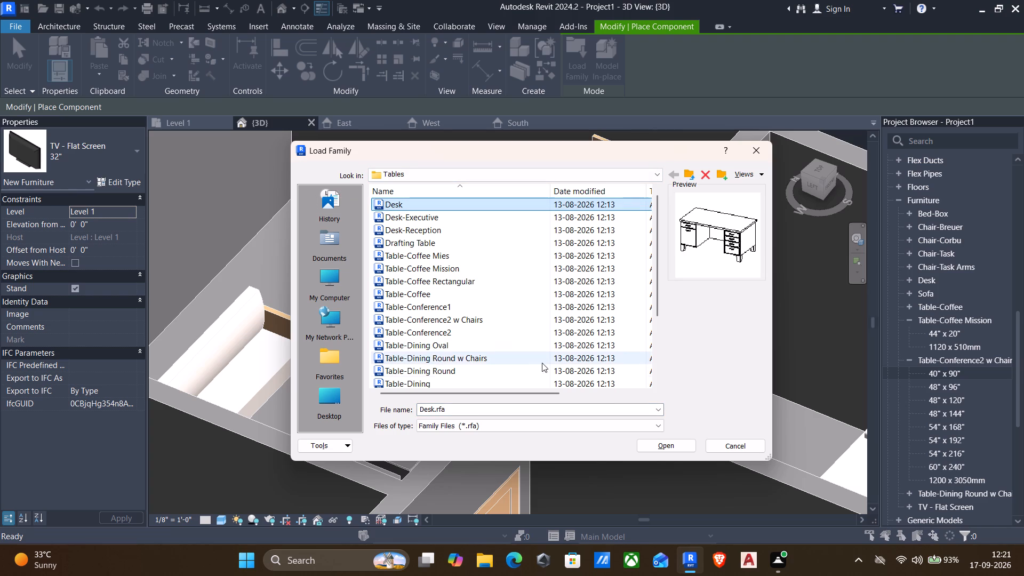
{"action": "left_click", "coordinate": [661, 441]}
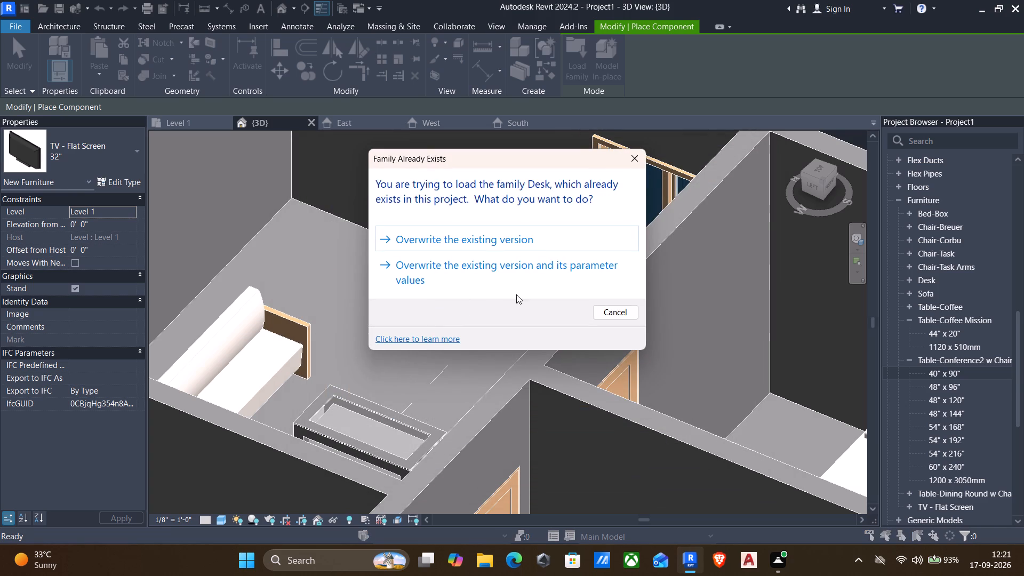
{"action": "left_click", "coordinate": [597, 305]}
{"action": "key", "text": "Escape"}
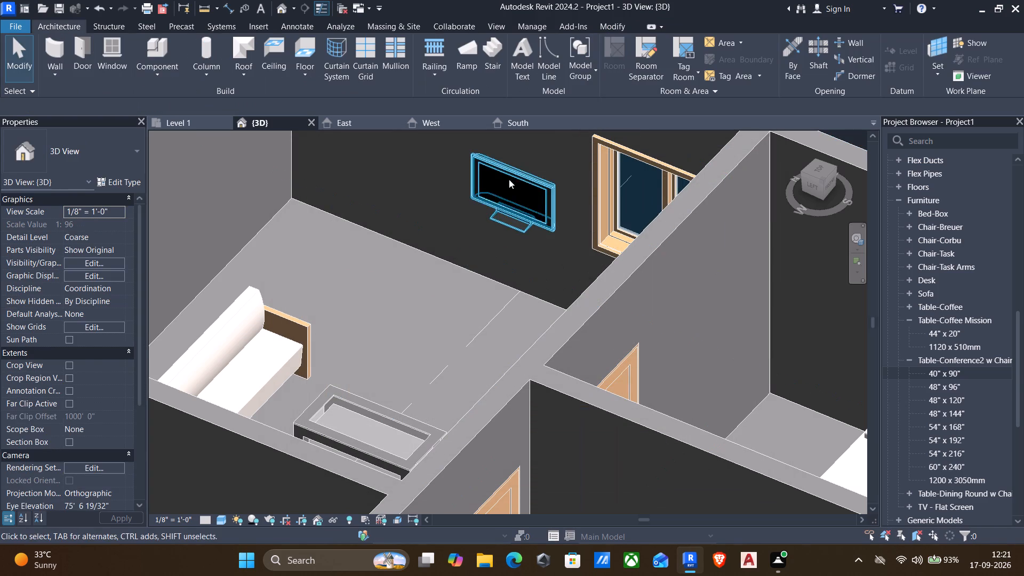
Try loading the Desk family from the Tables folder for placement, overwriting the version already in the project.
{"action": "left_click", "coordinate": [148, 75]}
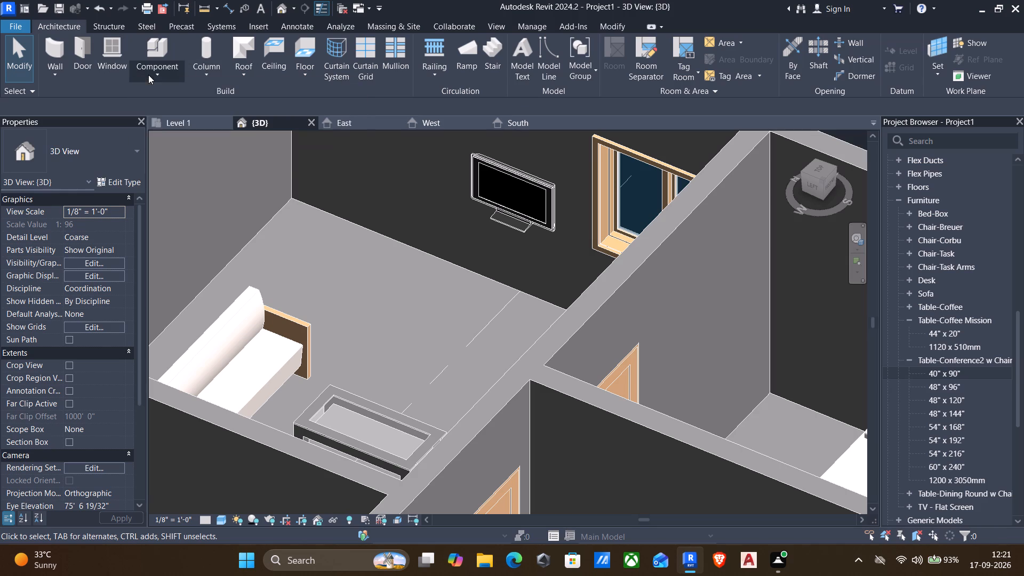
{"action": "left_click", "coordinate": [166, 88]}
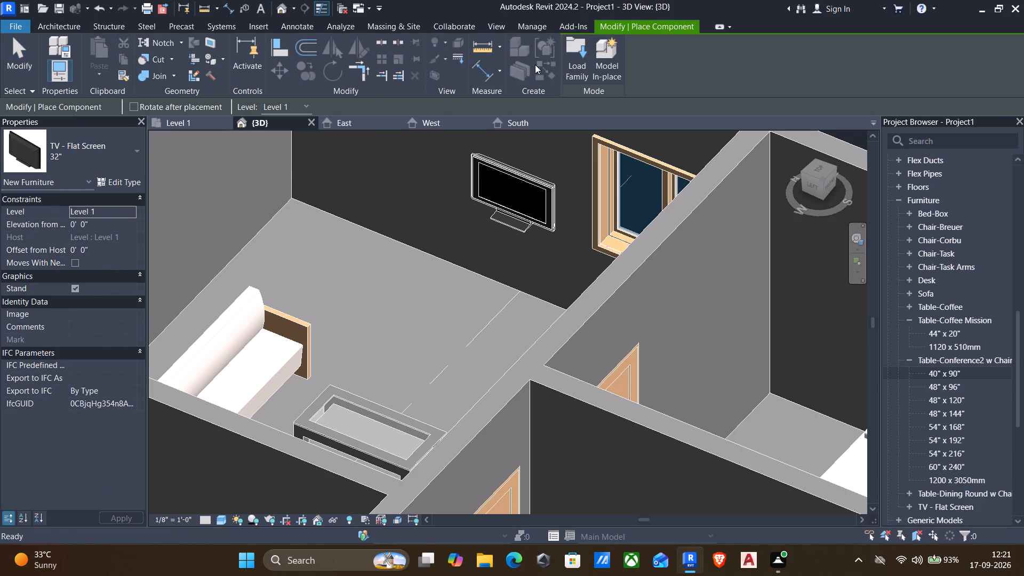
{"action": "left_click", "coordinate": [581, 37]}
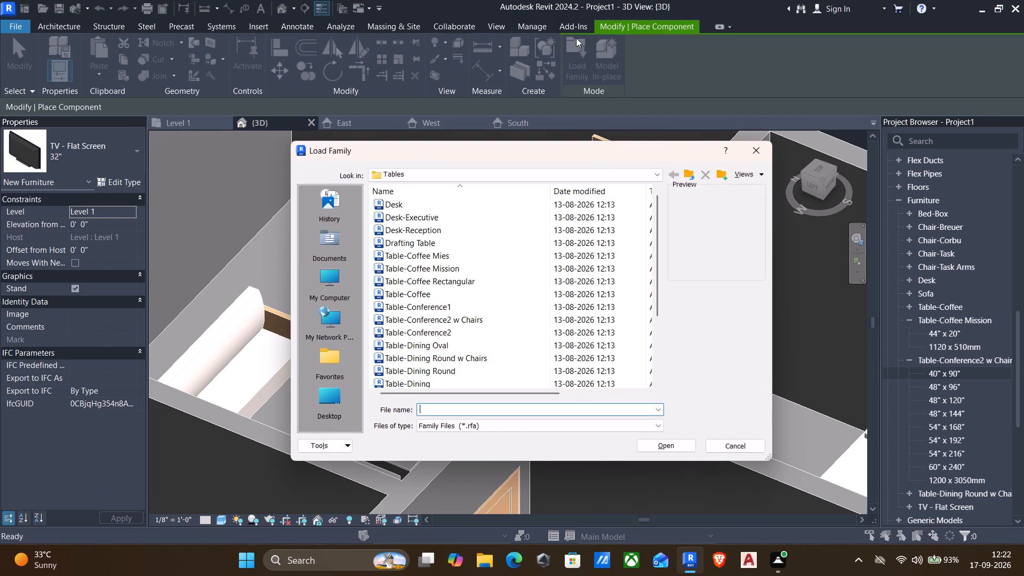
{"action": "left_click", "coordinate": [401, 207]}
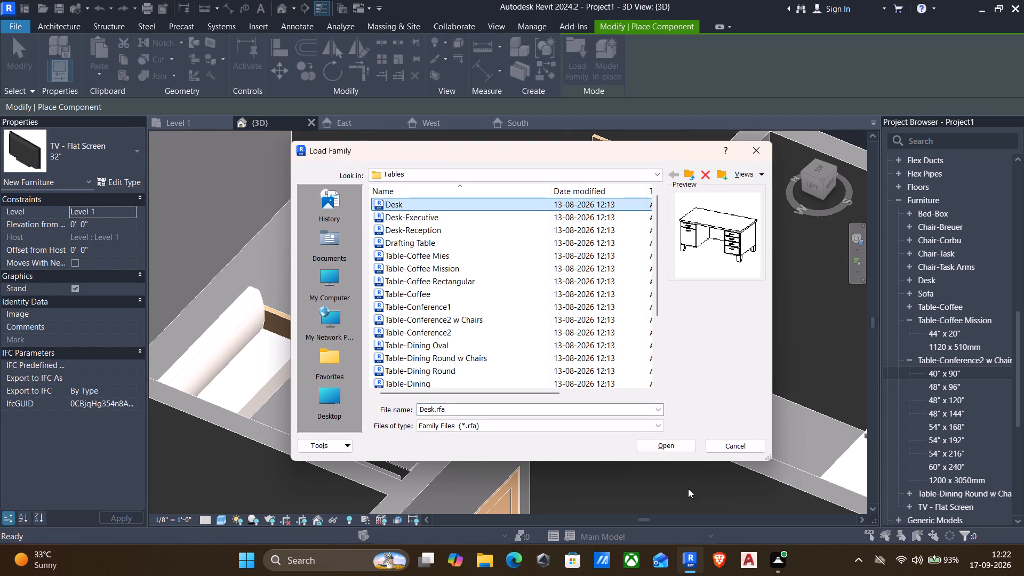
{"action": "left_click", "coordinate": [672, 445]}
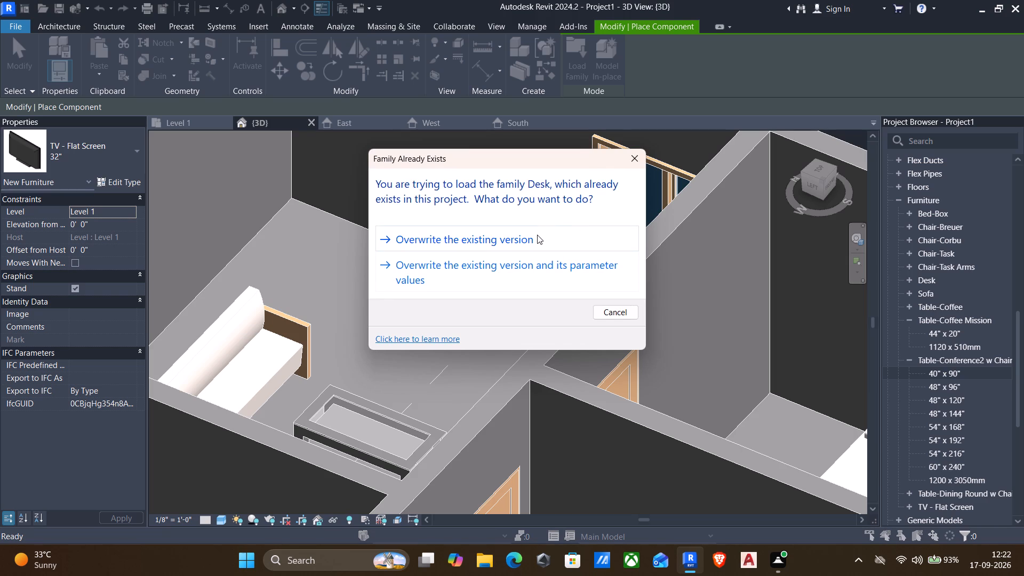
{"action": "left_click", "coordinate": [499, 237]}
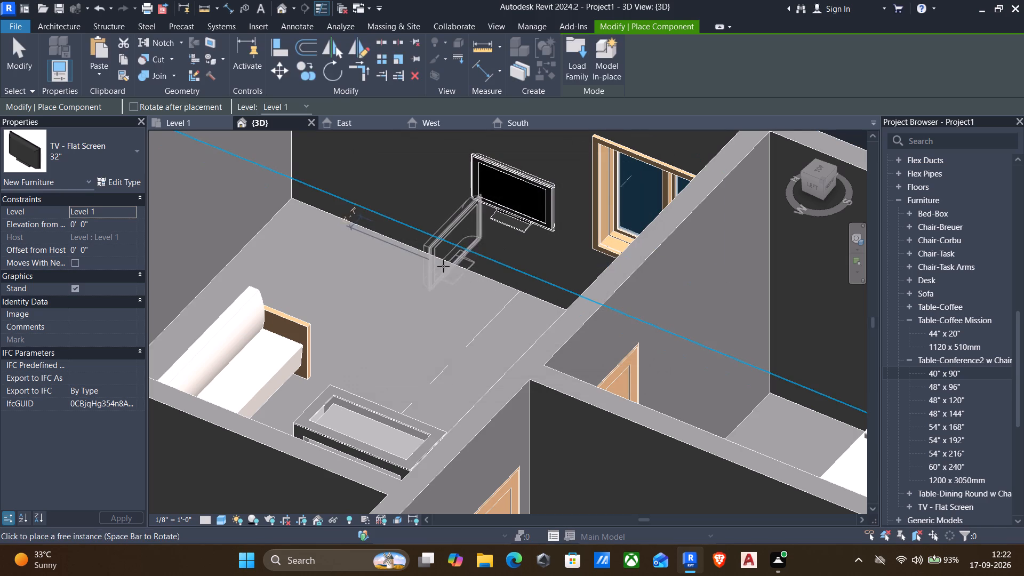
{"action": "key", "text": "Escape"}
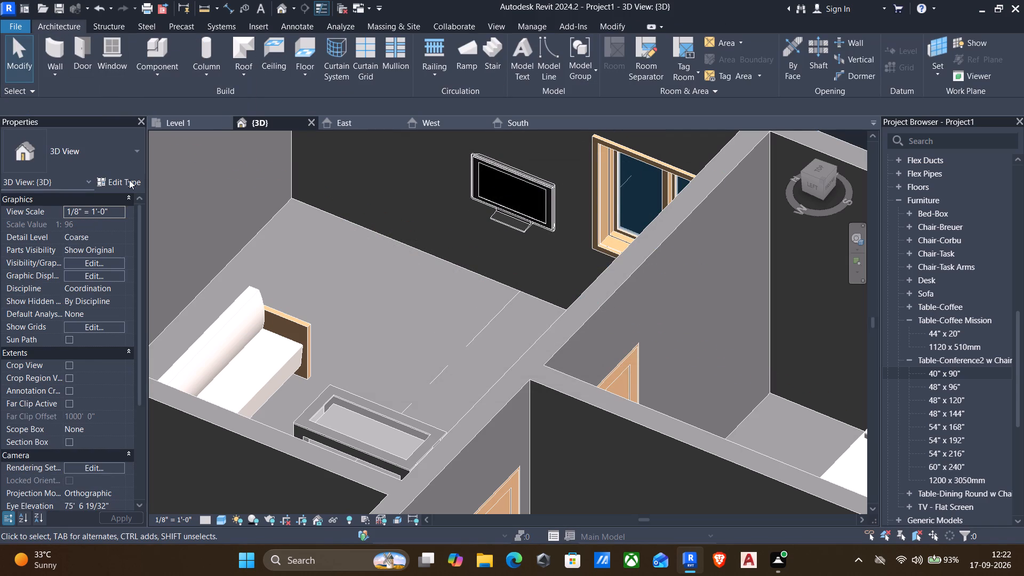
Browse the previews of the desk and table families in the Tables folder to compare the available furniture.
{"action": "left_click", "coordinate": [159, 70]}
{"action": "left_click", "coordinate": [152, 101]}
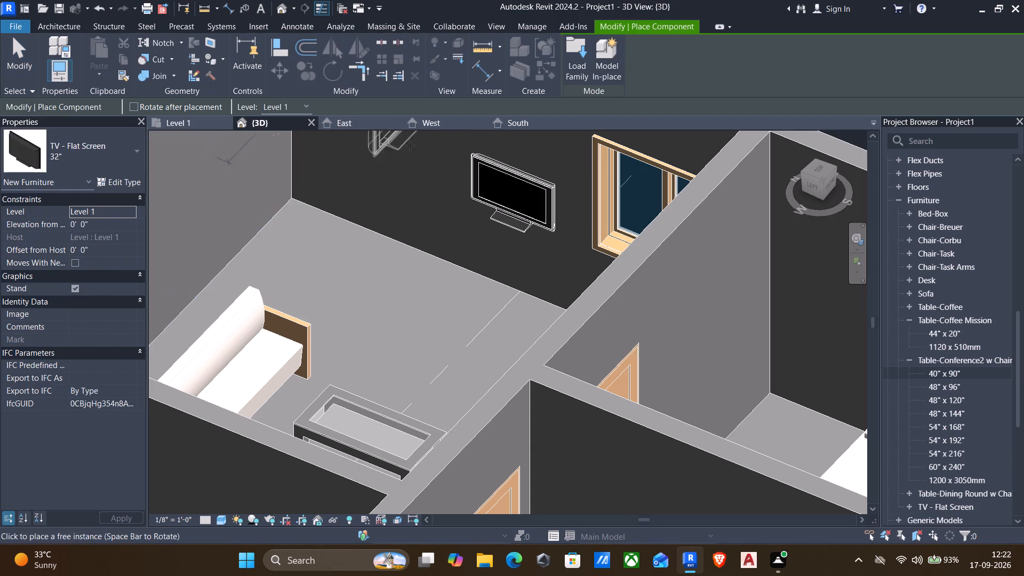
{"action": "left_click", "coordinate": [574, 53]}
{"action": "left_click", "coordinate": [420, 213]}
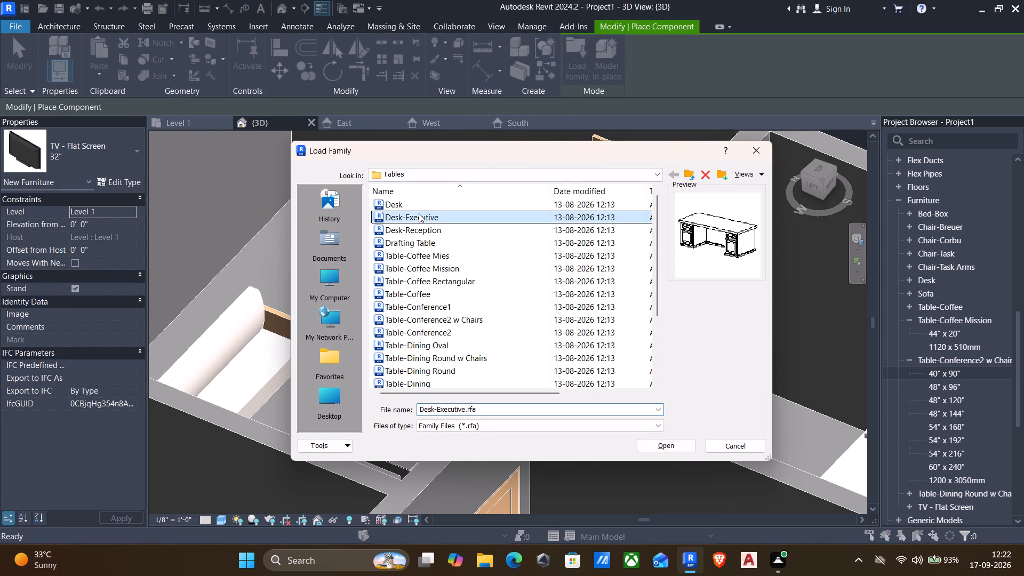
{"action": "key", "text": "Down"}
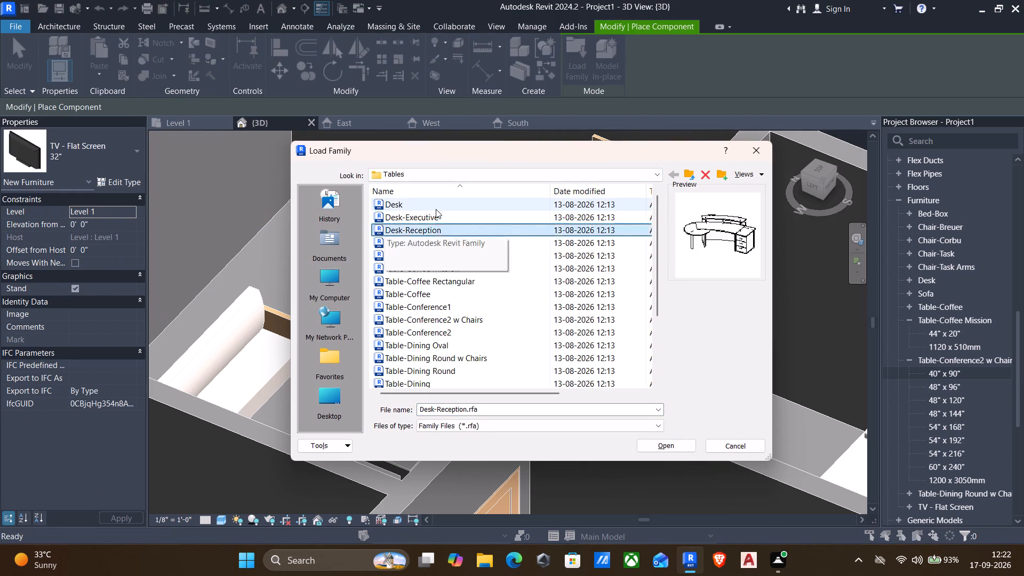
{"action": "key", "text": "Down"}
{"action": "key", "text": "Down"}
{"action": "key", "text": "Down"}
{"action": "key", "text": "Down"}
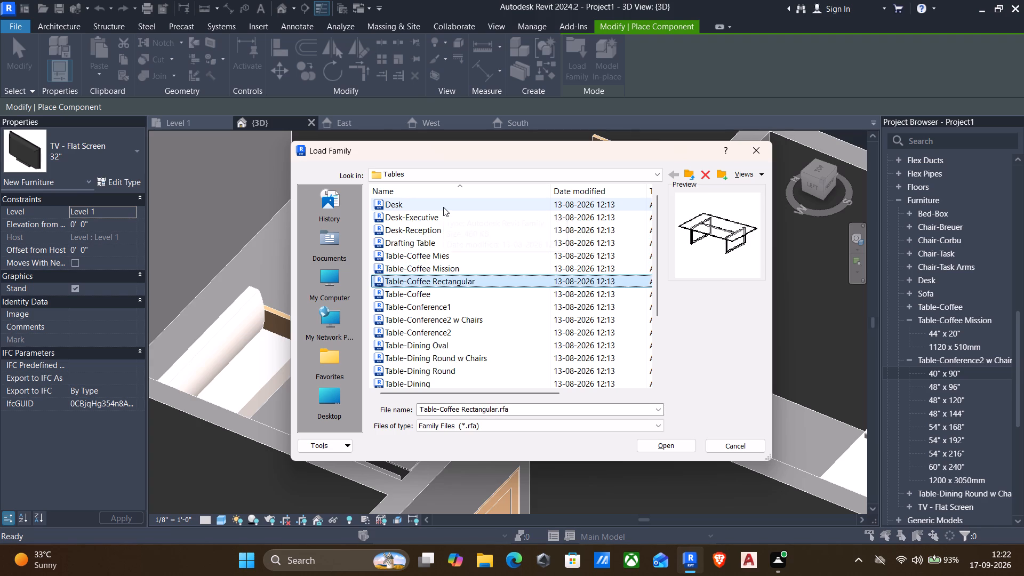
{"action": "key", "text": "Down"}
{"action": "key", "text": "Down"}
{"action": "key", "text": "Down"}
{"action": "key", "text": "Down"}
{"action": "key", "text": "Down"}
{"action": "key", "text": "Down"}
{"action": "key", "text": "Down"}
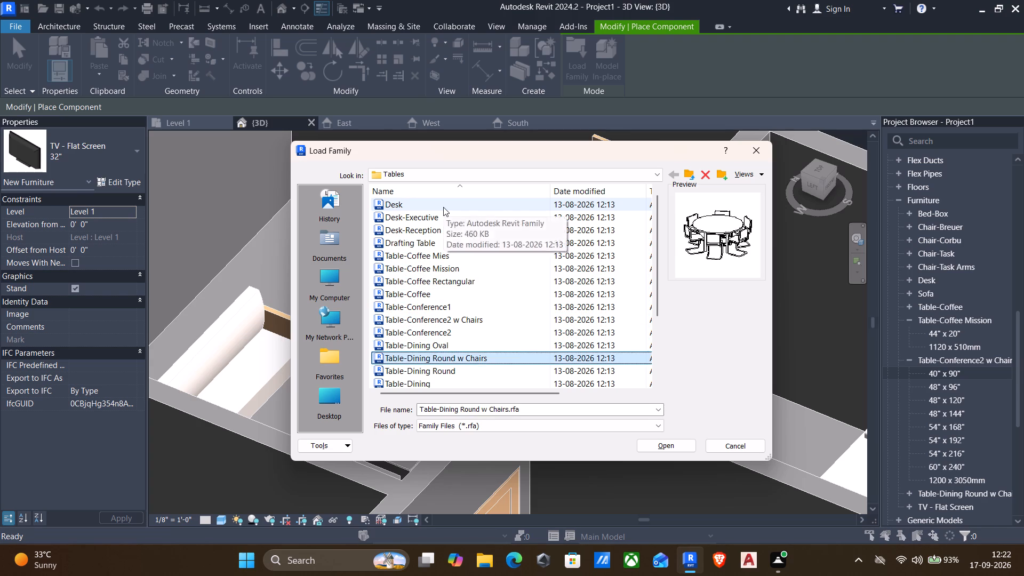
{"action": "key", "text": "Down"}
{"action": "key", "text": "Down"}
{"action": "key", "text": "Down"}
{"action": "key", "text": "Down"}
{"action": "key", "text": "Down"}
{"action": "key", "text": "Down"}
{"action": "key", "text": "Down"}
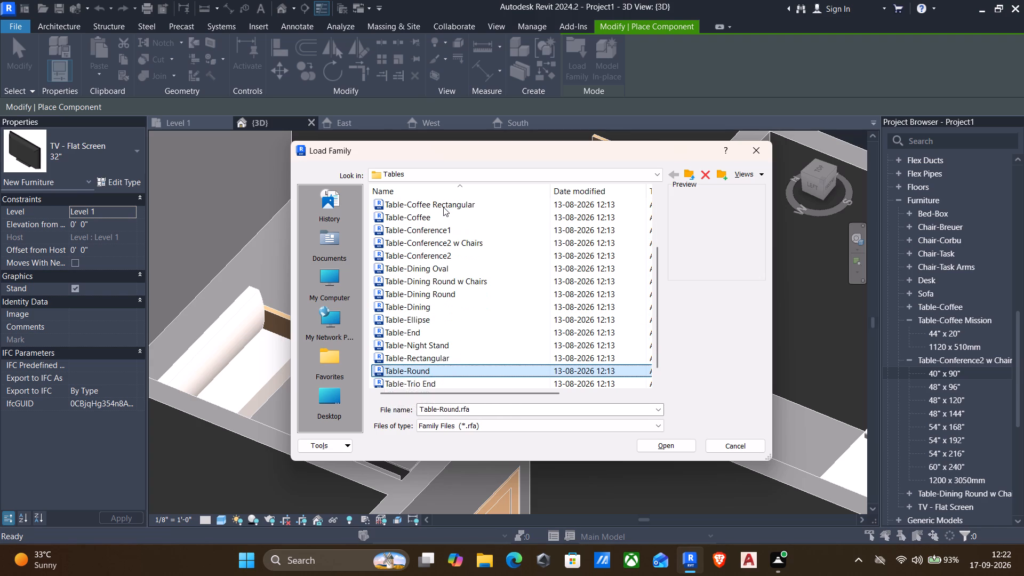
{"action": "key", "text": "Down"}
{"action": "key", "text": "Down"}
{"action": "key", "text": "Up"}
{"action": "key", "text": "Up"}
{"action": "key", "text": "Up"}
{"action": "key", "text": "Up"}
{"action": "key", "text": "Up"}
{"action": "key", "text": "Up"}
{"action": "key", "text": "Up"}
{"action": "key", "text": "Up"}
{"action": "key", "text": "Up"}
{"action": "key", "text": "Up"}
{"action": "key", "text": "Up"}
{"action": "key", "text": "Up"}
{"action": "key", "text": "Up"}
{"action": "key", "text": "Up"}
{"action": "key", "text": "Up"}
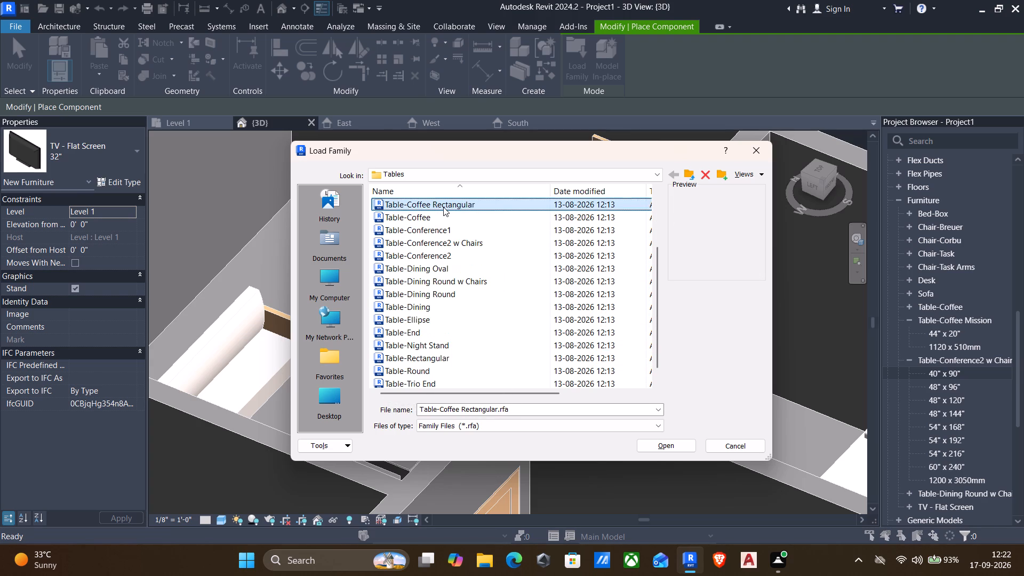
{"action": "key", "text": "Down"}
{"action": "key", "text": "Up"}
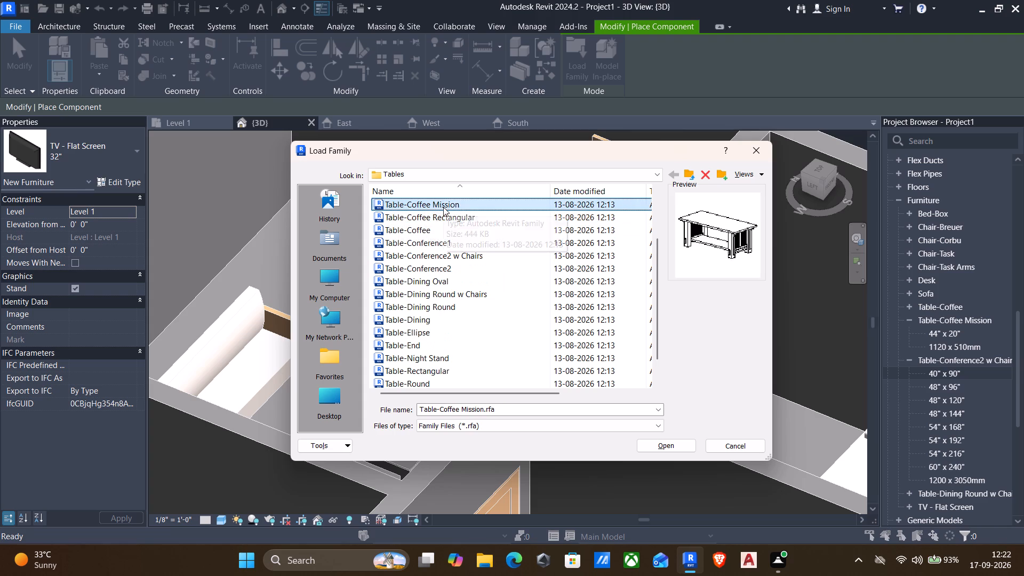
{"action": "key", "text": "Up"}
{"action": "key", "text": "Up"}
{"action": "key", "text": "Up"}
{"action": "key", "text": "Up"}
{"action": "key", "text": "Down"}
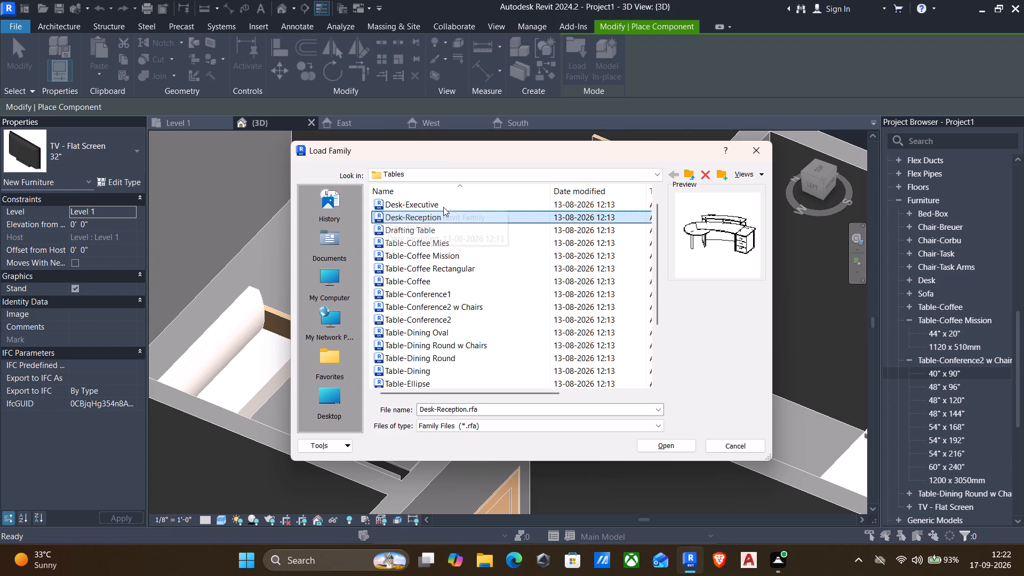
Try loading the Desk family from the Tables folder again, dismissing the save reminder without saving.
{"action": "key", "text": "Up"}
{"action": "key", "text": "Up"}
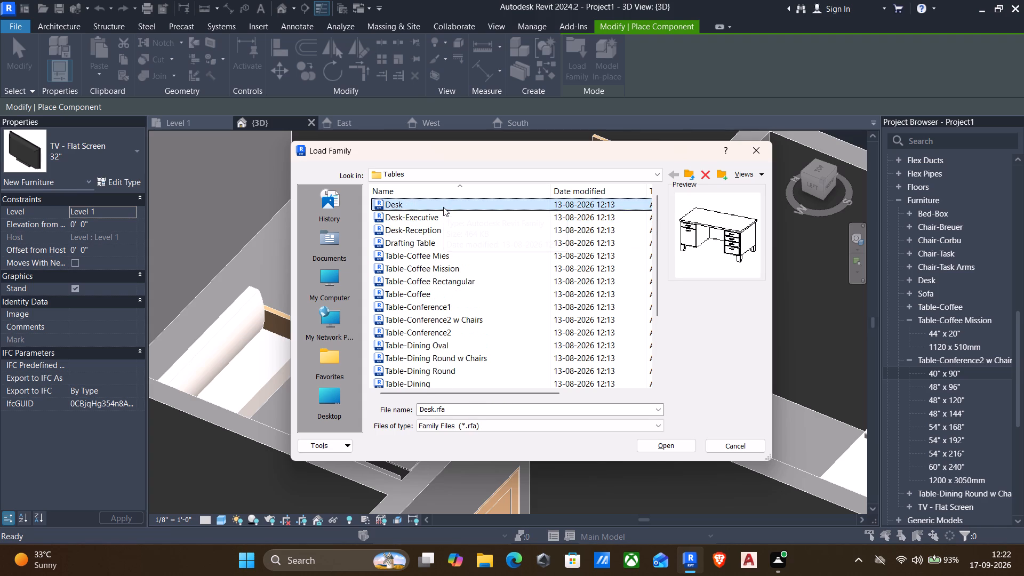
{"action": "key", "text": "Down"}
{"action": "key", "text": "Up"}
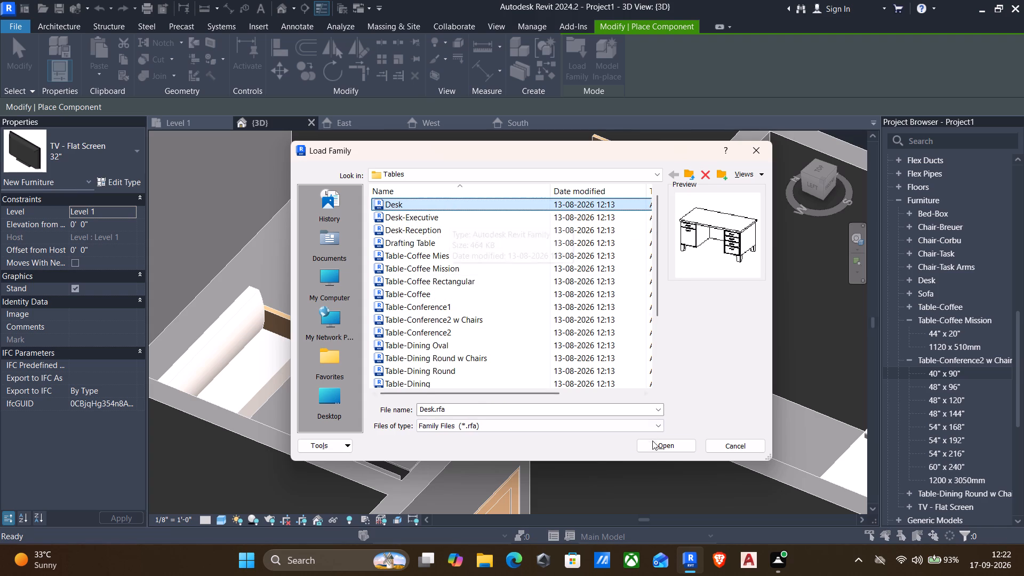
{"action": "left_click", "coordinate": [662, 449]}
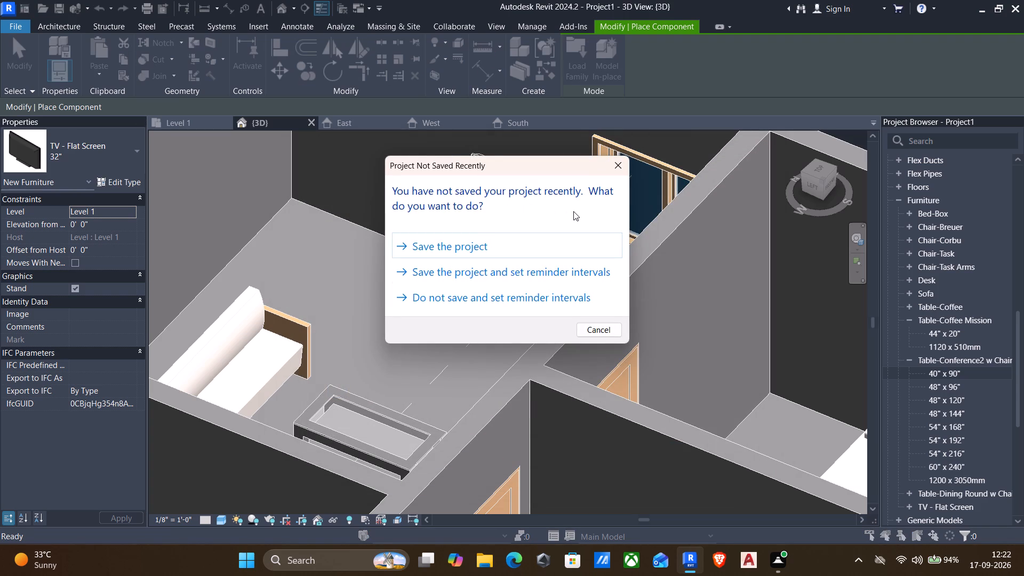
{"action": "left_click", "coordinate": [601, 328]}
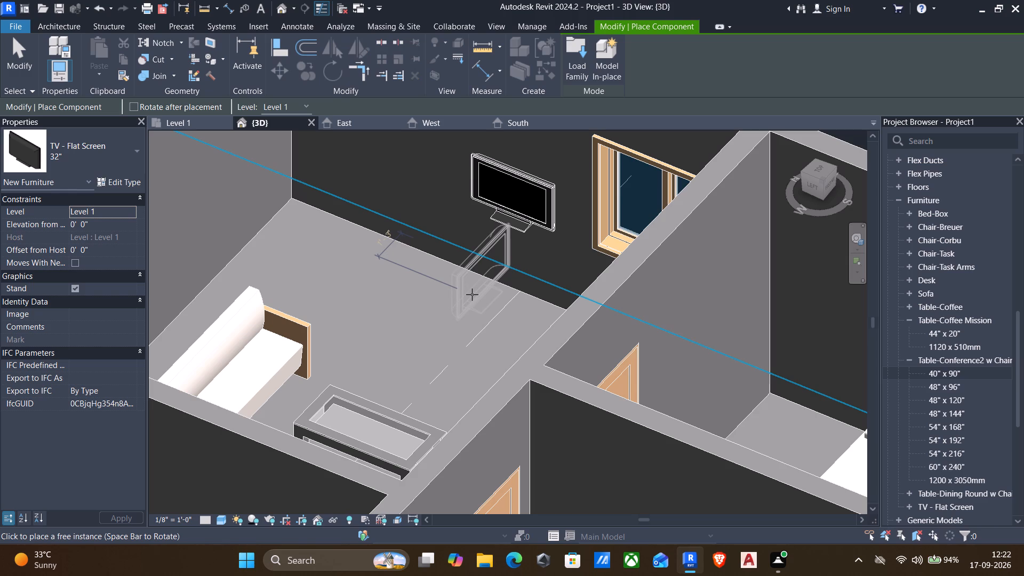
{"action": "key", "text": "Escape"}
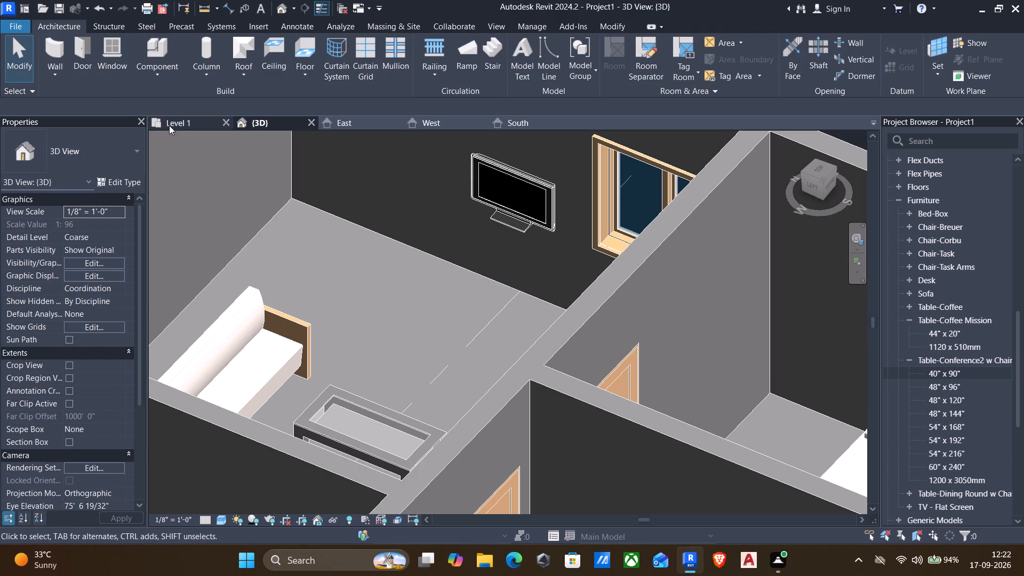
Switch to the Level 1 floor plan.
{"action": "left_click", "coordinate": [166, 124]}
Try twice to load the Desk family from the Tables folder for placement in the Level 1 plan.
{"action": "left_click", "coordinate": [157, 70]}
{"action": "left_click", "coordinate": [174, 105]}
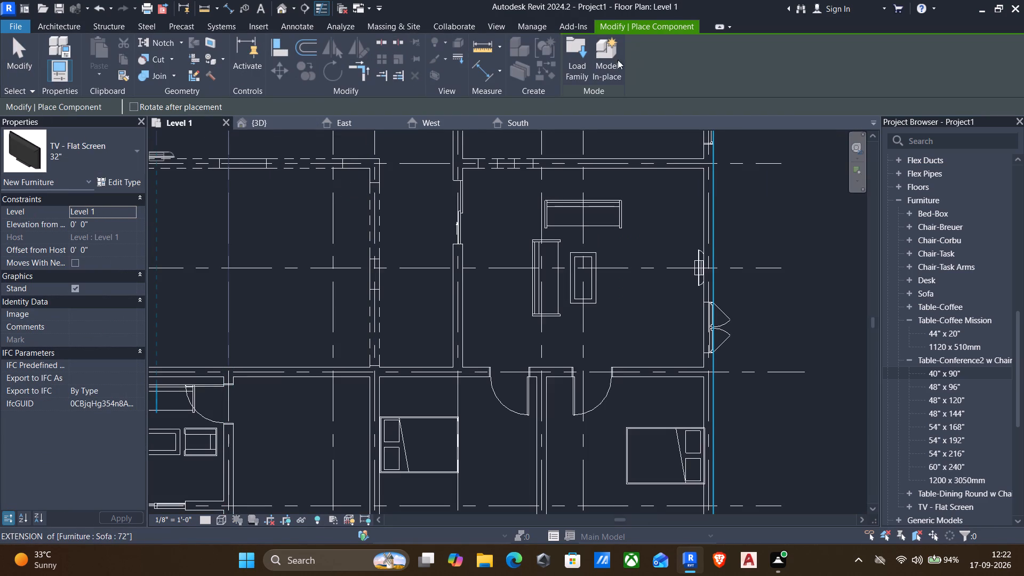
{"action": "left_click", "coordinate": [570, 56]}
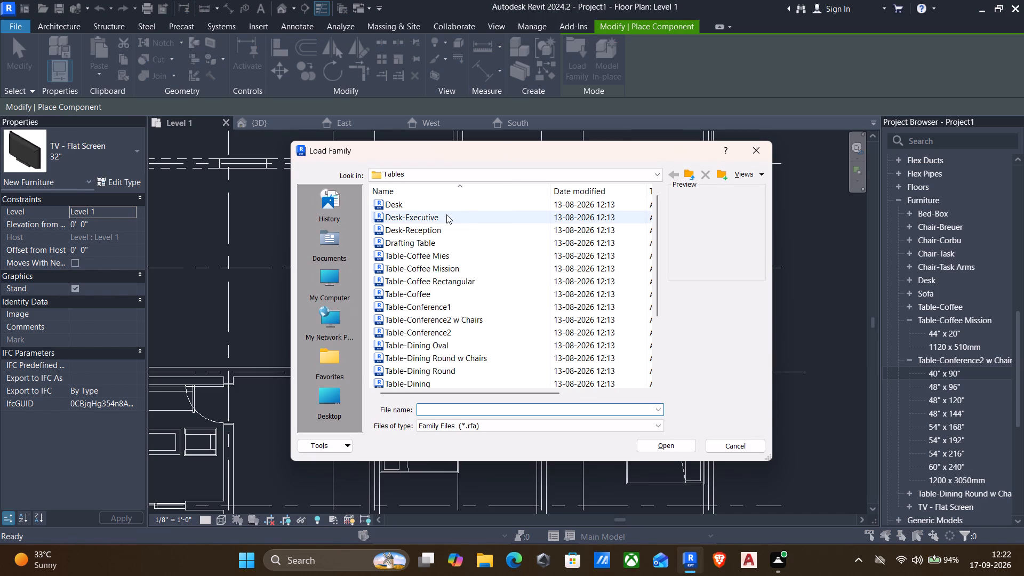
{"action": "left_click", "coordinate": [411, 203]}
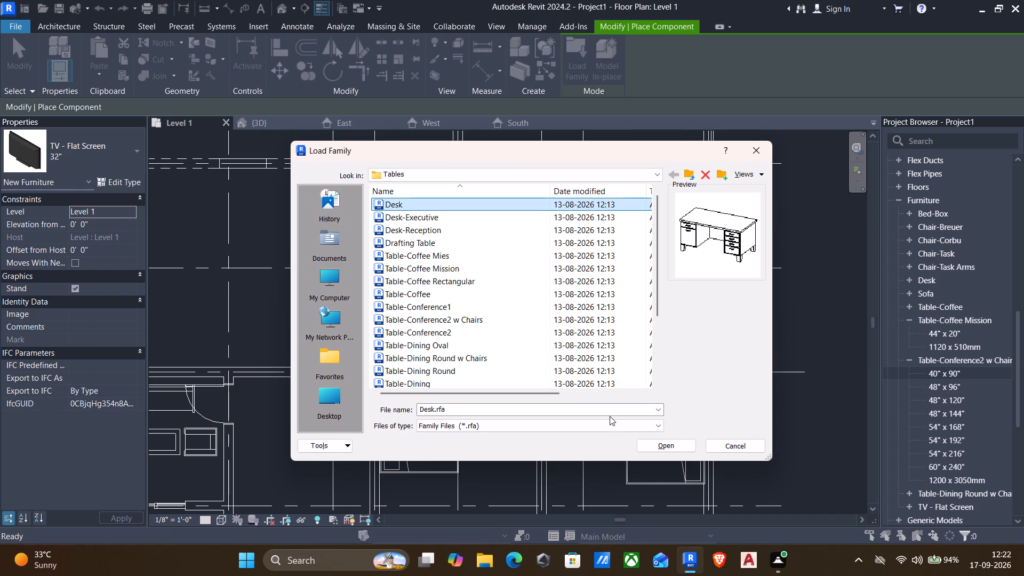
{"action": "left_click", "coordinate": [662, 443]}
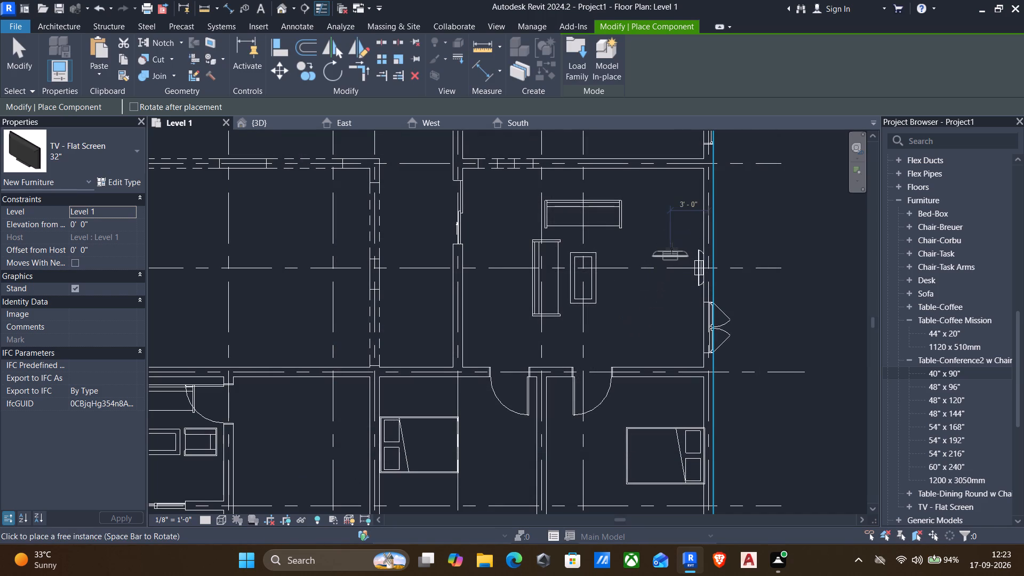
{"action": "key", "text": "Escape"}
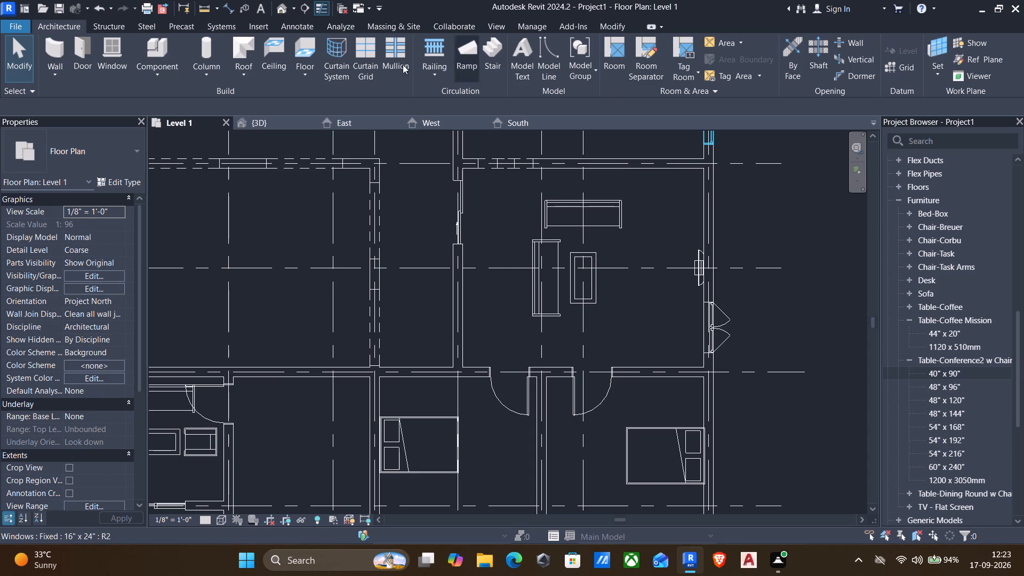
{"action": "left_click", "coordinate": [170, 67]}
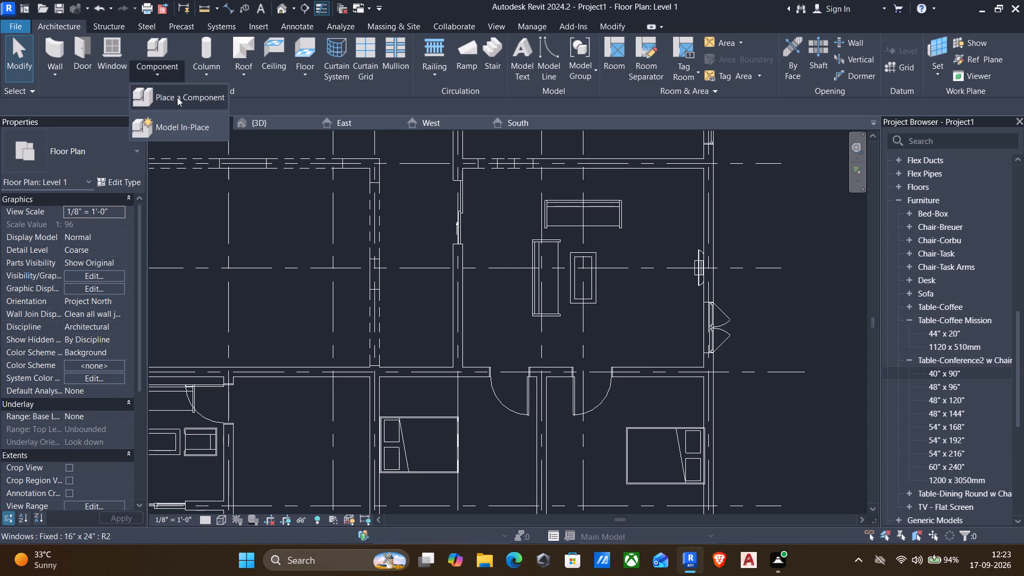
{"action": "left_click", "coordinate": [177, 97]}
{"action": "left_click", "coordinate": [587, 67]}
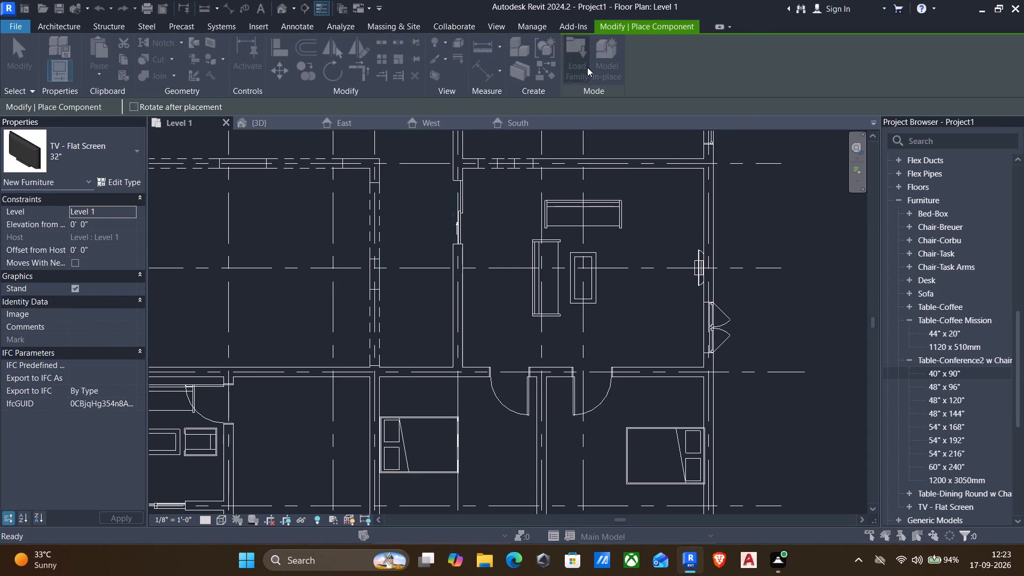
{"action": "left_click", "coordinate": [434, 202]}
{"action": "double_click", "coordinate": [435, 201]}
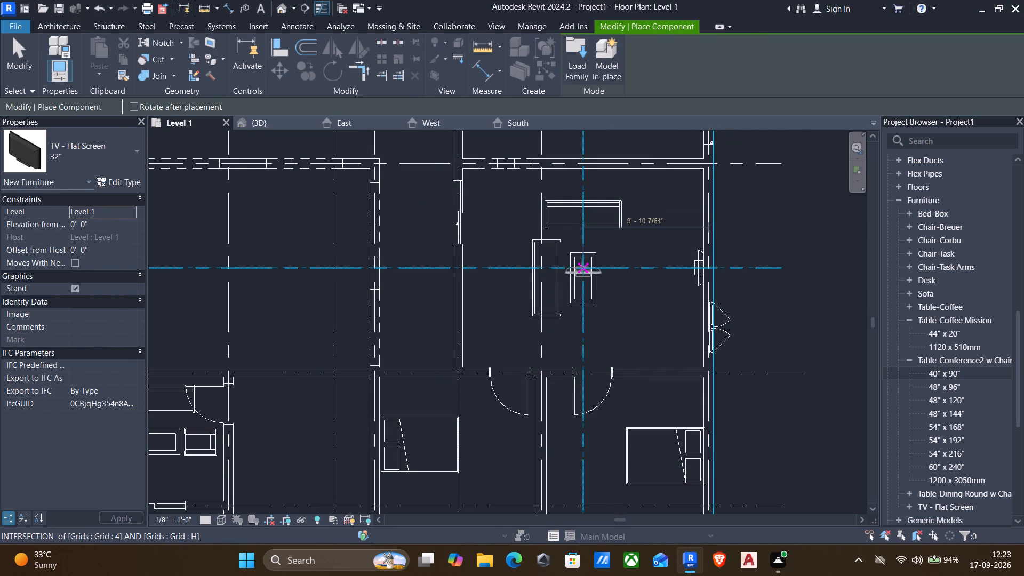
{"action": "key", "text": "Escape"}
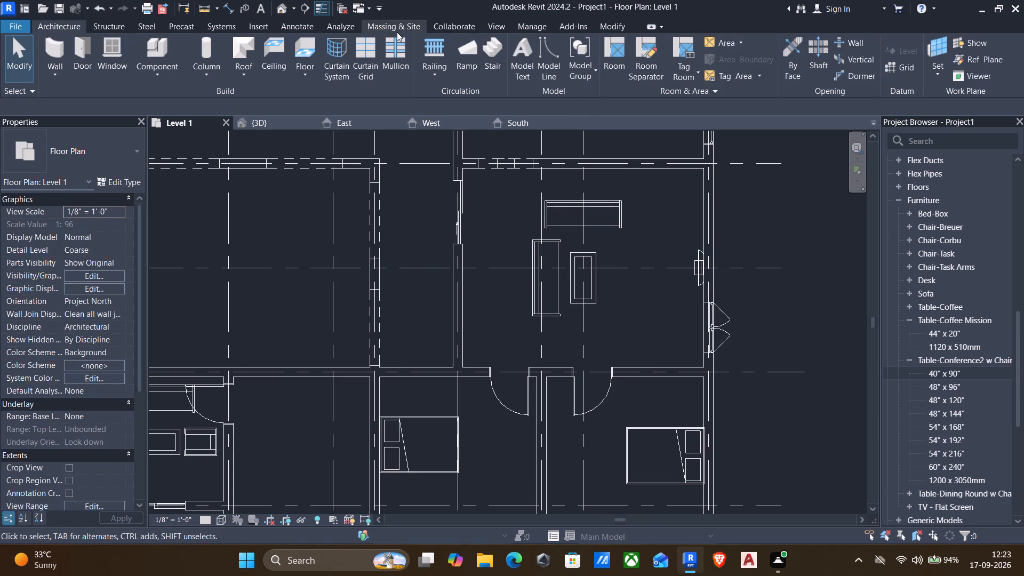
Load the Desk-Executive family from the Tables folder as the component for placement on Level 1.
{"action": "left_click", "coordinate": [153, 67]}
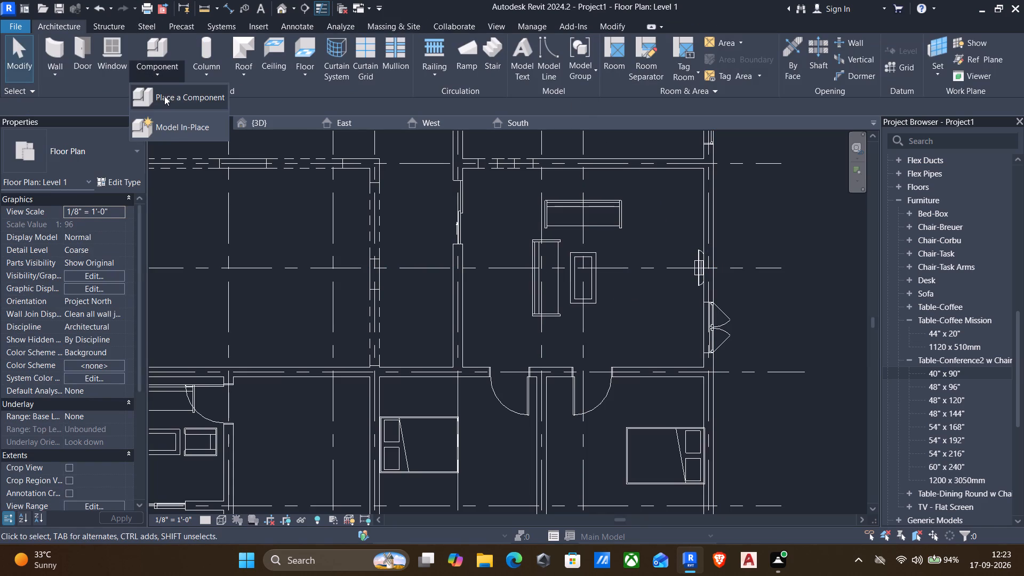
{"action": "left_click", "coordinate": [164, 96]}
{"action": "left_click", "coordinate": [579, 47]}
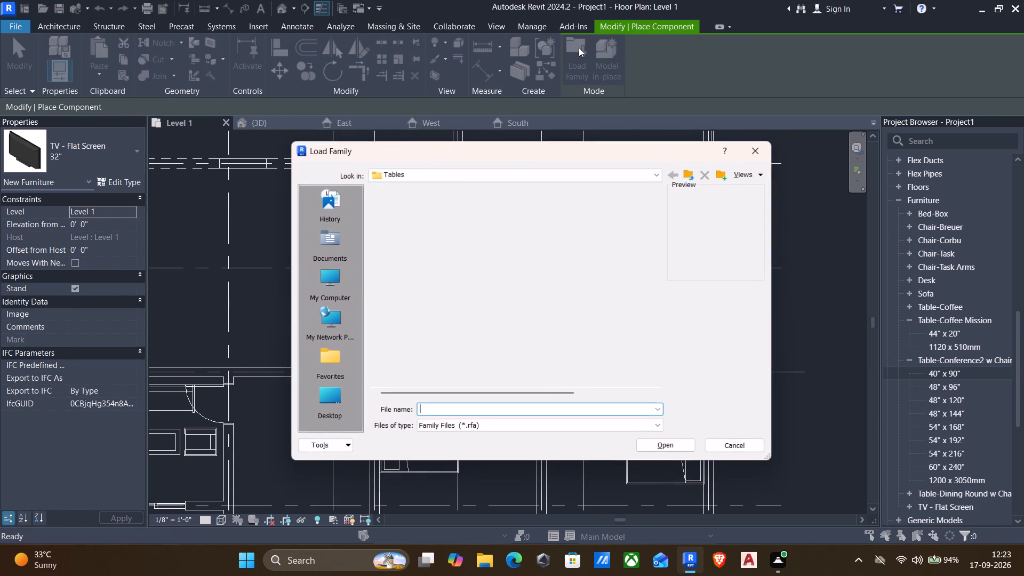
{"action": "left_click", "coordinate": [411, 222]}
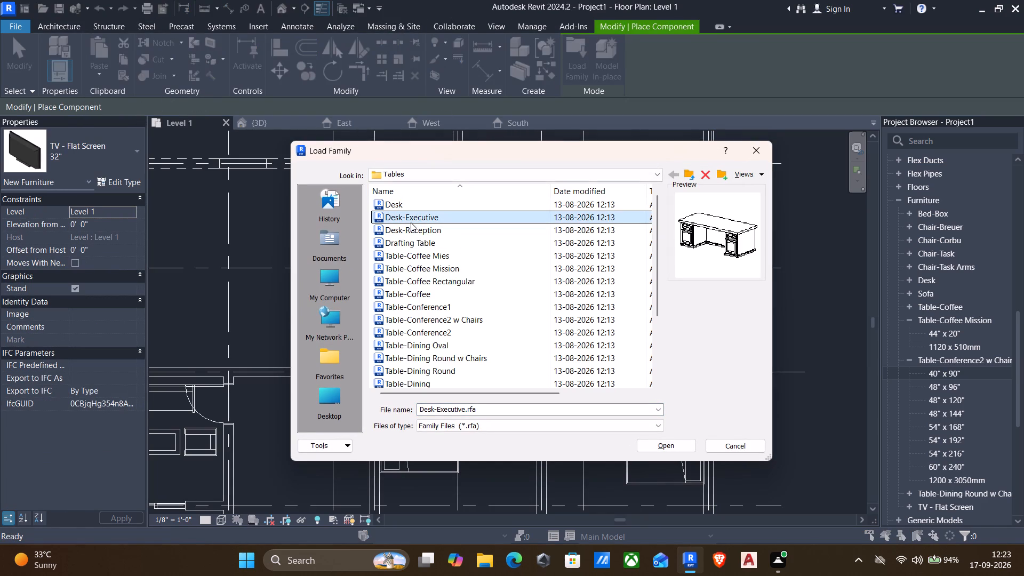
{"action": "left_click", "coordinate": [650, 439]}
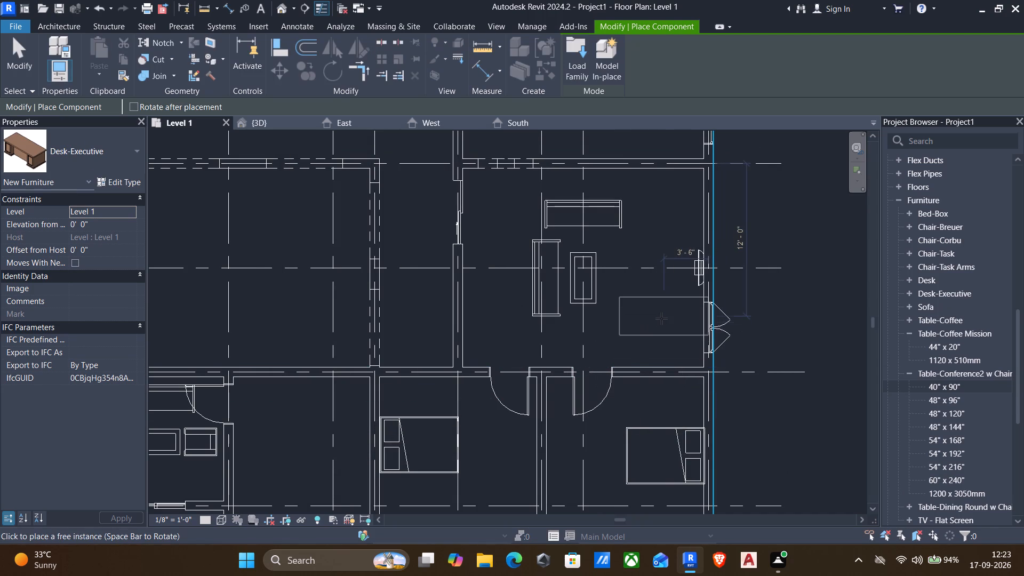
Place one executive desk on Level 1, rotated 90 degrees parallel to the TV wall, between the coffee table and the TV.
{"action": "key", "text": "space"}
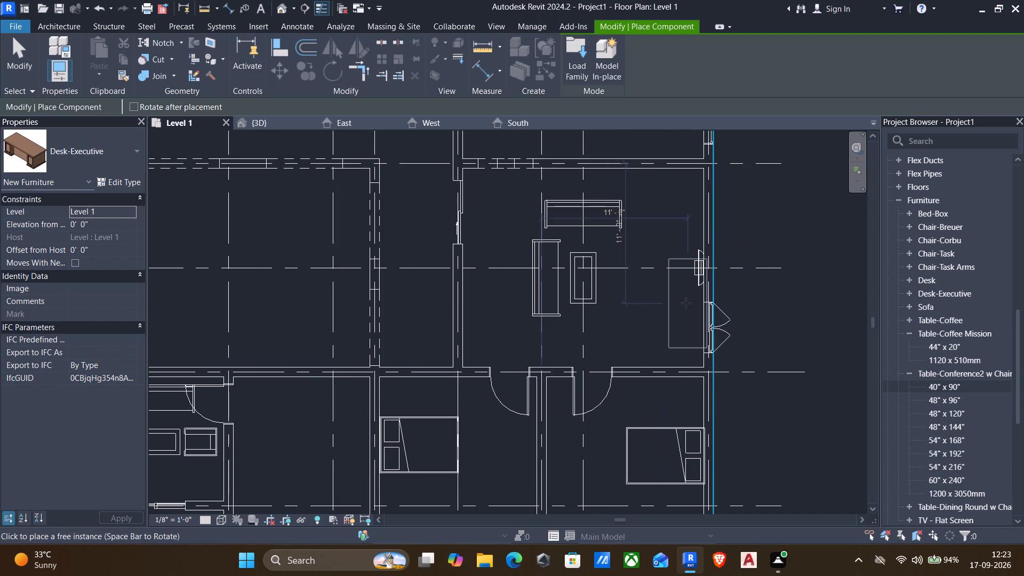
{"action": "left_click", "coordinate": [671, 275]}
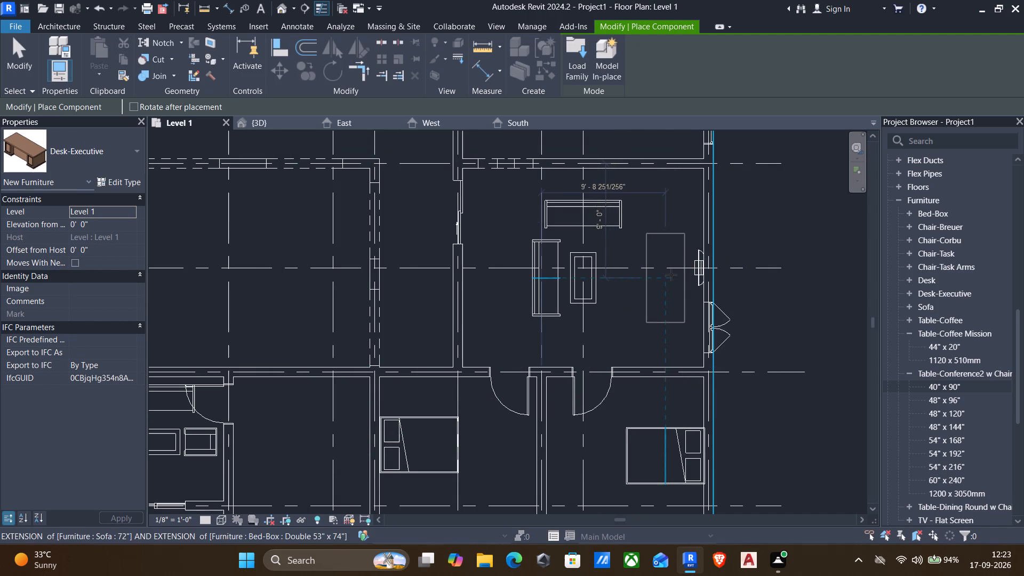
{"action": "key", "text": "Escape"}
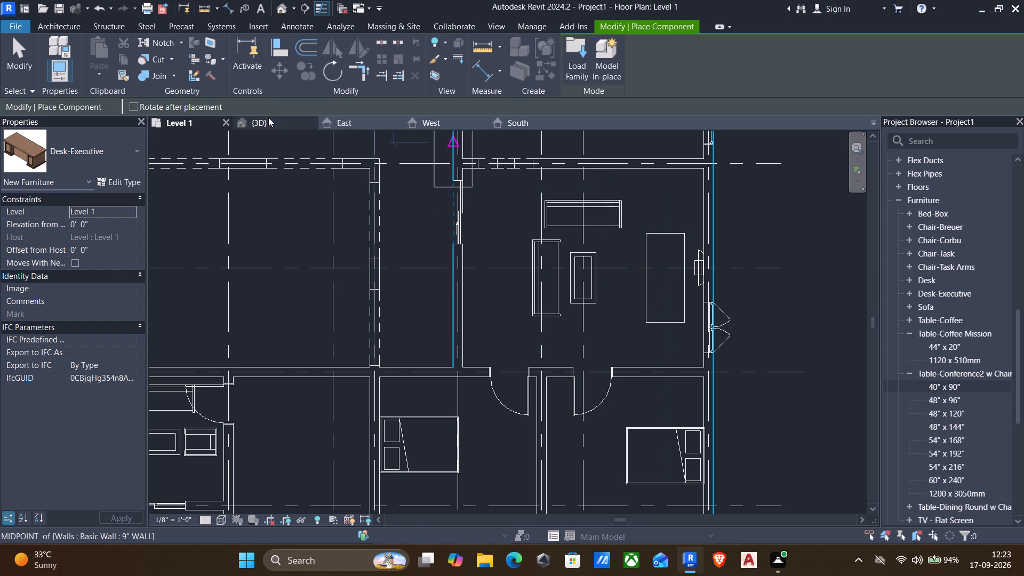
{"action": "left_click", "coordinate": [274, 124]}
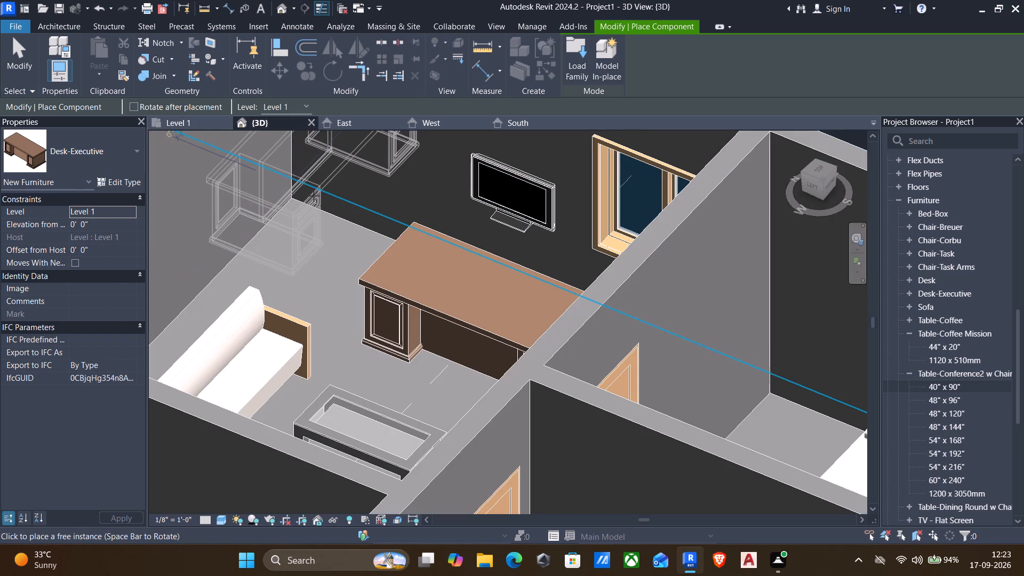
{"action": "key", "text": "Escape"}
Examine the Desk-Executive type properties for editable parameters, without creating a duplicate type or changing anything.
{"action": "left_click", "coordinate": [397, 297]}
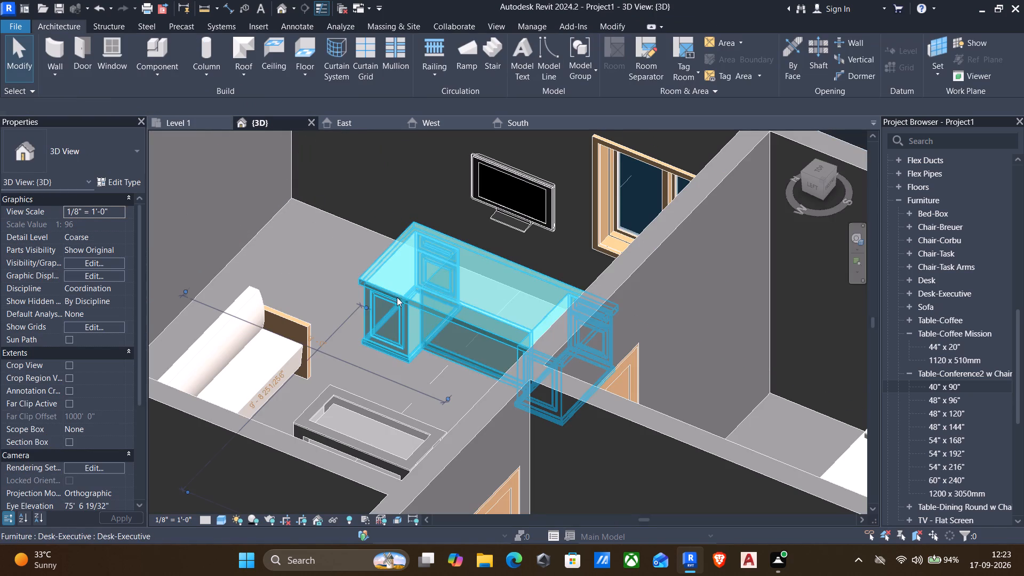
{"action": "left_click", "coordinate": [119, 183]}
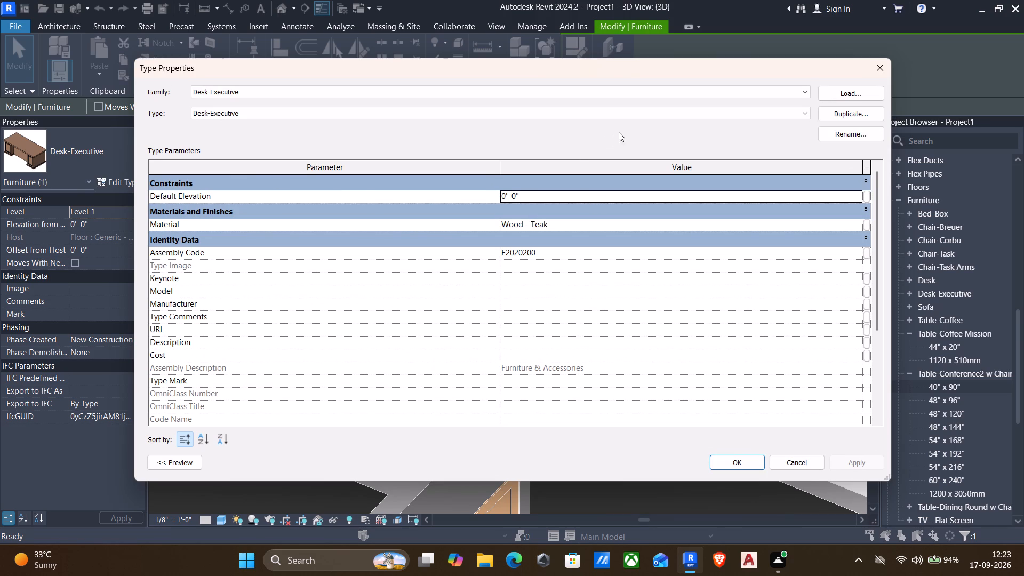
{"action": "left_click", "coordinate": [875, 75]}
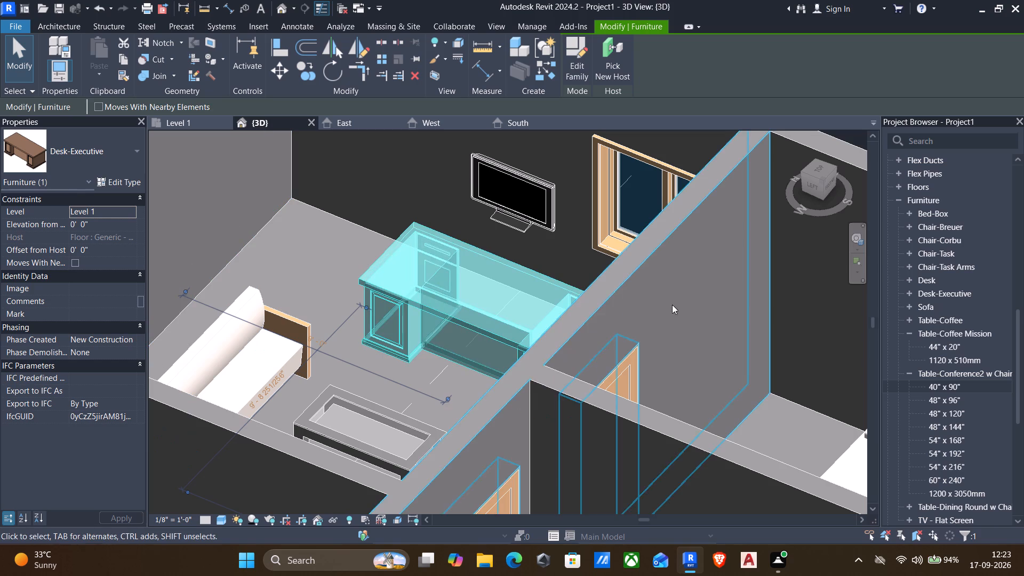
{"action": "left_click", "coordinate": [931, 294]}
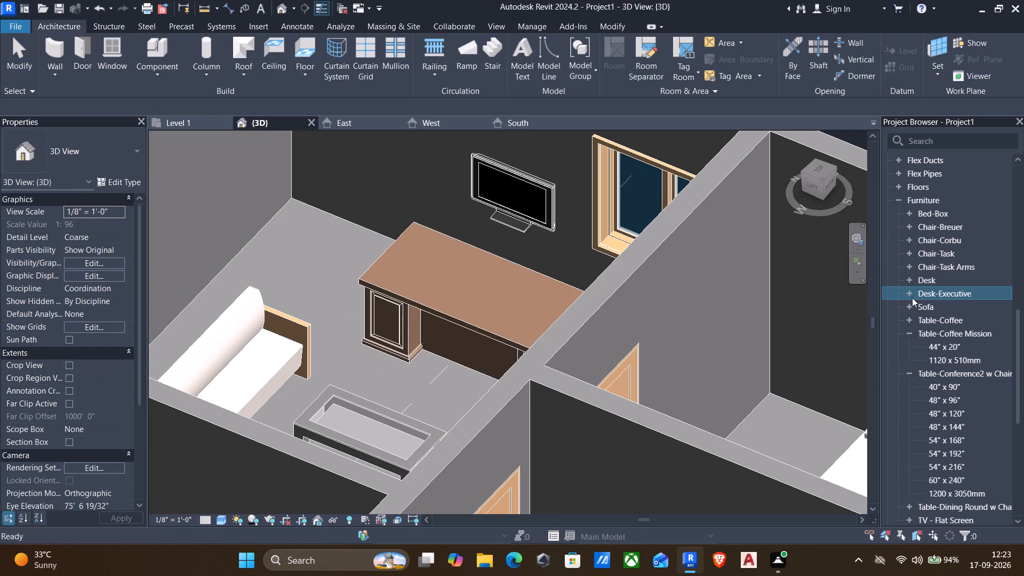
{"action": "left_click_drag", "start_coordinate": [907, 298], "coordinate": [898, 297]}
{"action": "left_click", "coordinate": [911, 292]}
{"action": "double_click", "coordinate": [947, 307]}
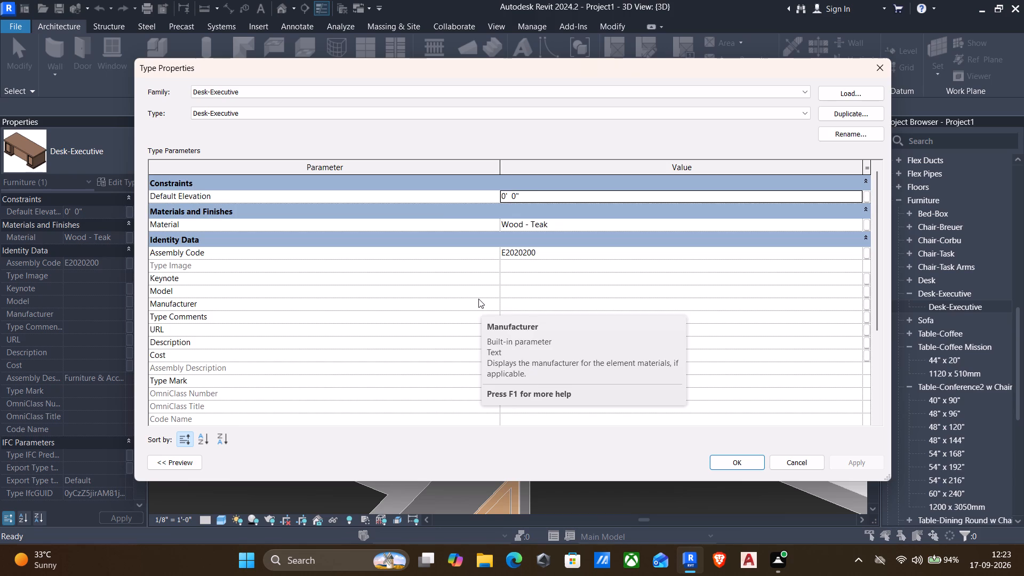
{"action": "scroll", "coordinate": [478, 299], "scroll_direction": "down", "scroll_amount": 5}
{"action": "scroll", "coordinate": [478, 299], "scroll_direction": "up", "scroll_amount": 5}
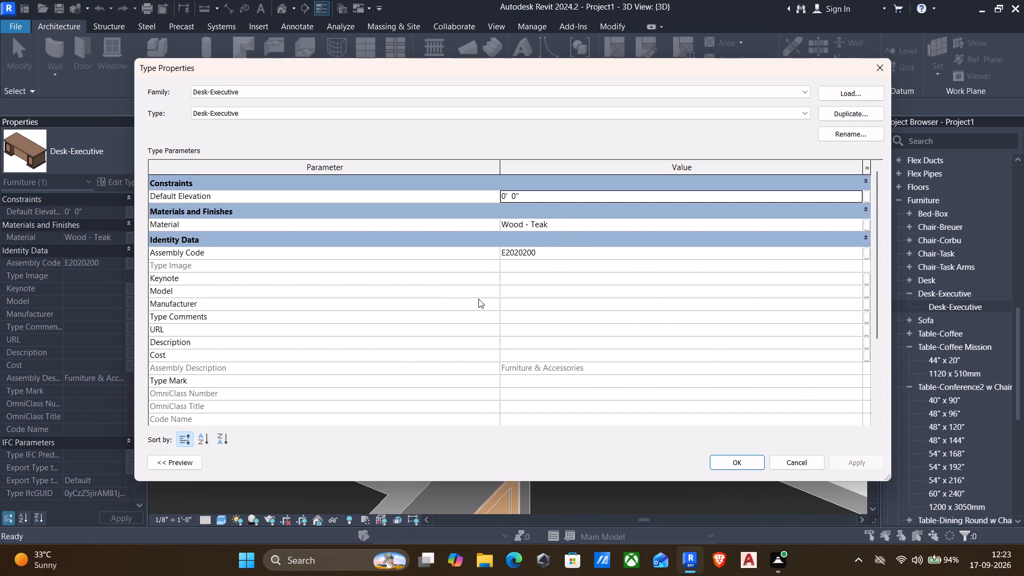
{"action": "scroll", "coordinate": [478, 299], "scroll_direction": "up", "scroll_amount": 6}
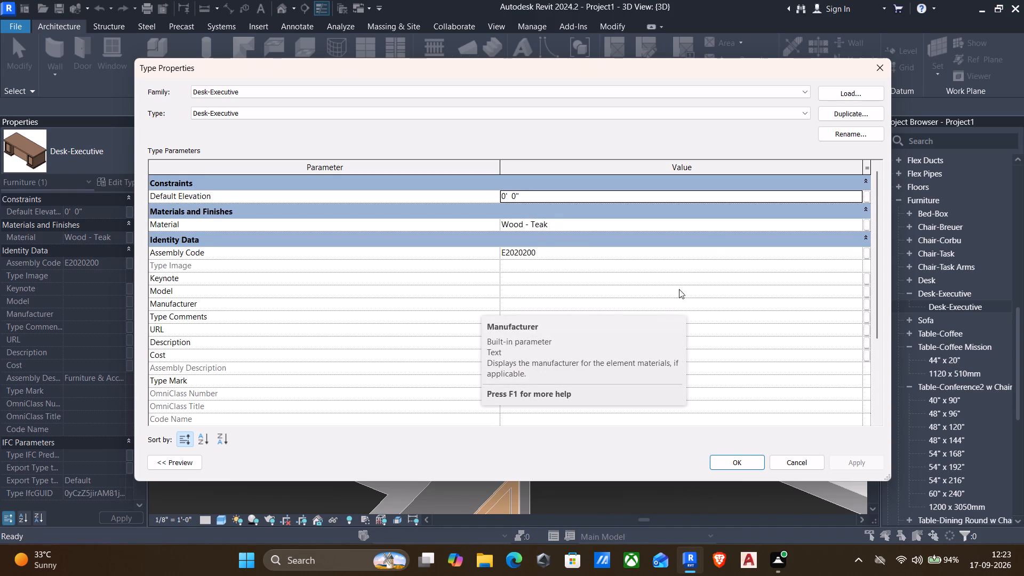
{"action": "scroll", "coordinate": [714, 249], "scroll_direction": "down", "scroll_amount": 5}
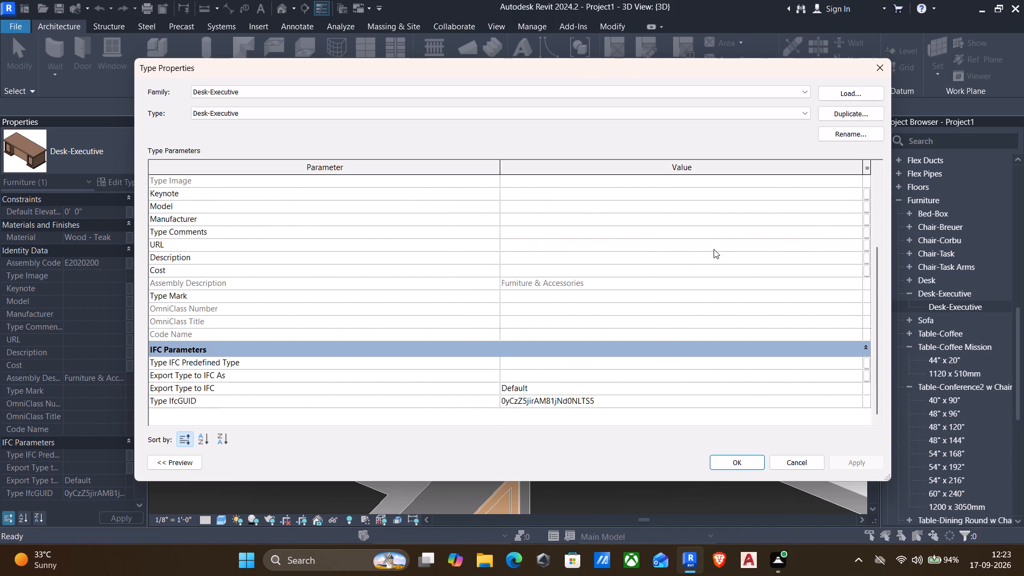
{"action": "scroll", "coordinate": [714, 249], "scroll_direction": "up", "scroll_amount": 4}
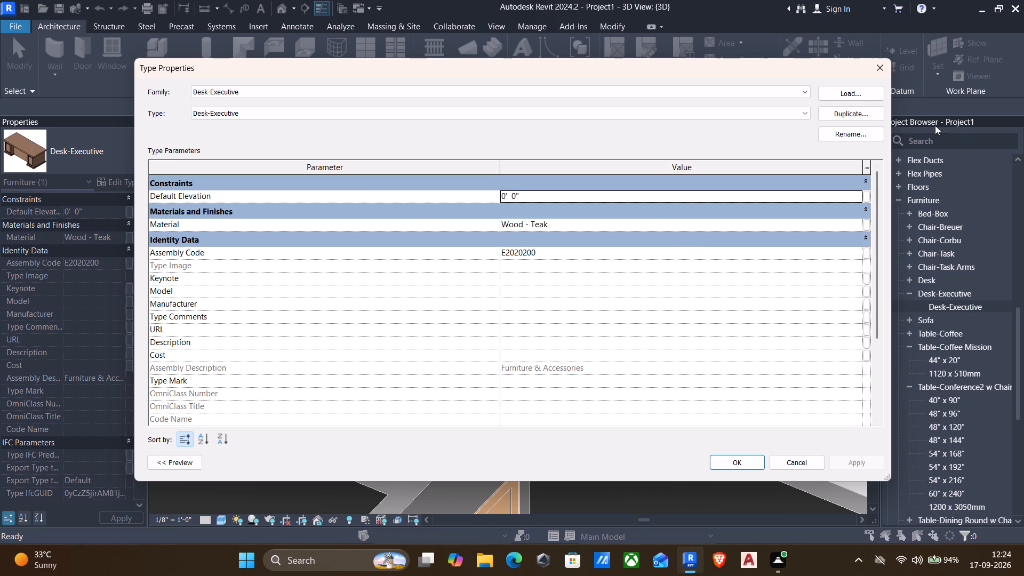
{"action": "left_click", "coordinate": [841, 116]}
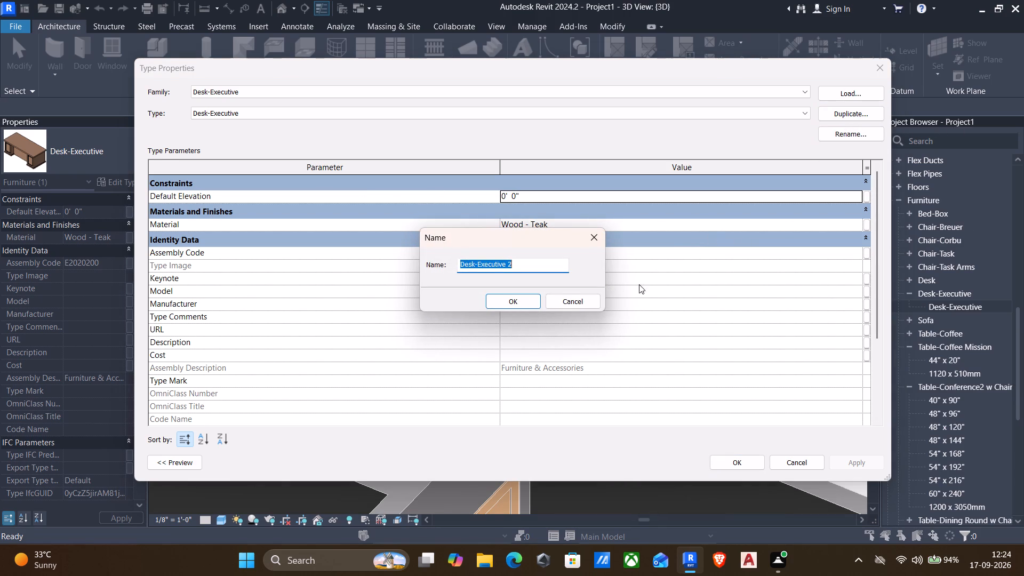
{"action": "left_click", "coordinate": [553, 306]}
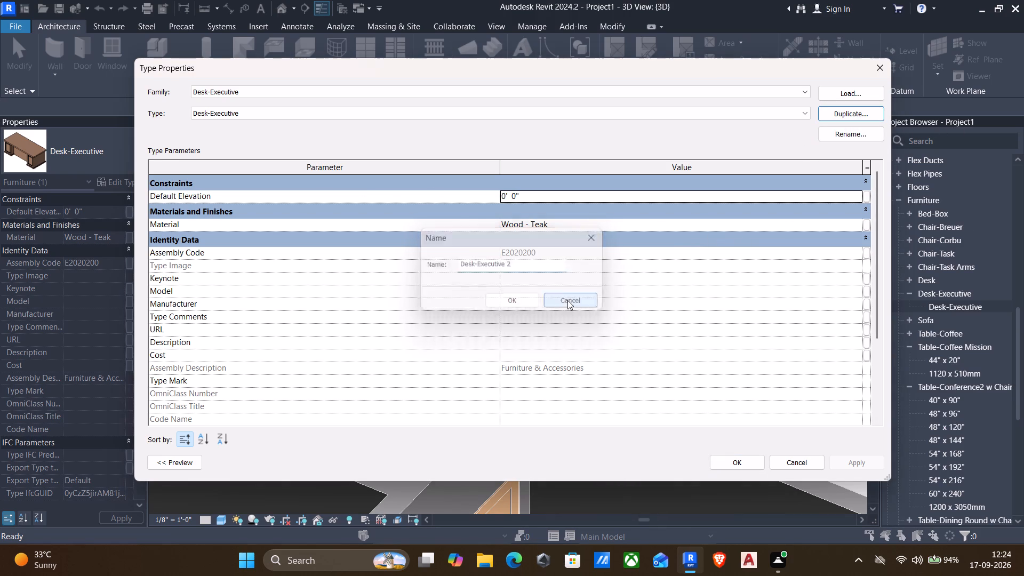
{"action": "left_click", "coordinate": [871, 59]}
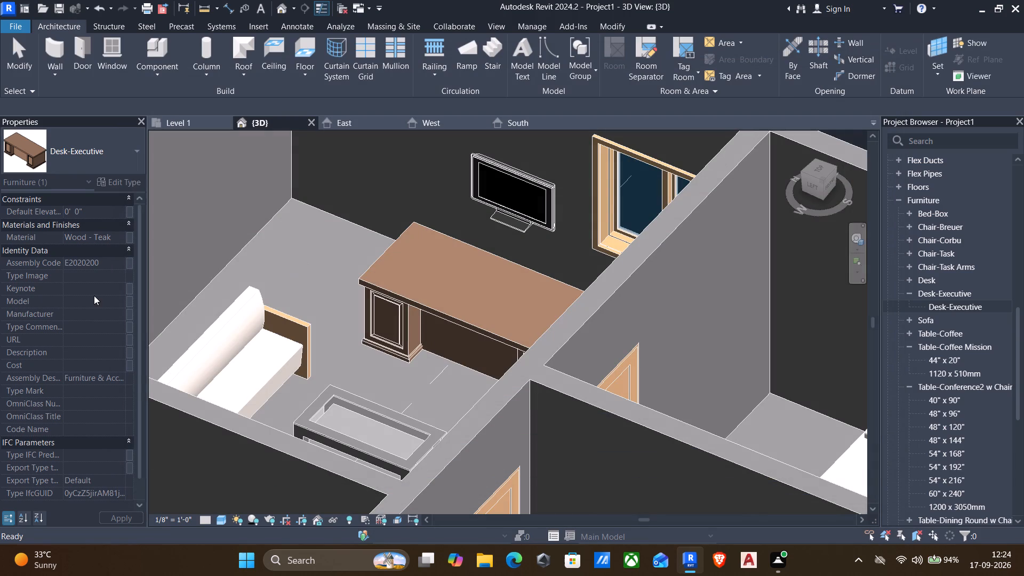
Nudge the executive desk in the 3D view until its back sits flush against the wall beneath the TV.
{"action": "left_click", "coordinate": [423, 311]}
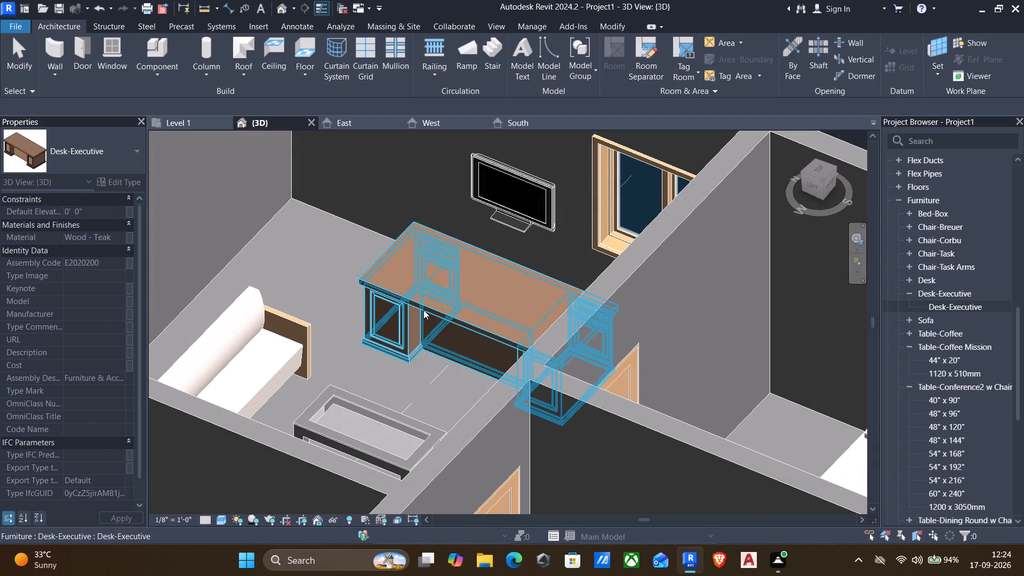
{"action": "key", "text": "Up"}
{"action": "key", "text": "Up"}
{"action": "key", "text": "Up"}
{"action": "key", "text": "Up"}
{"action": "key", "text": "Up"}
{"action": "key", "text": "Up"}
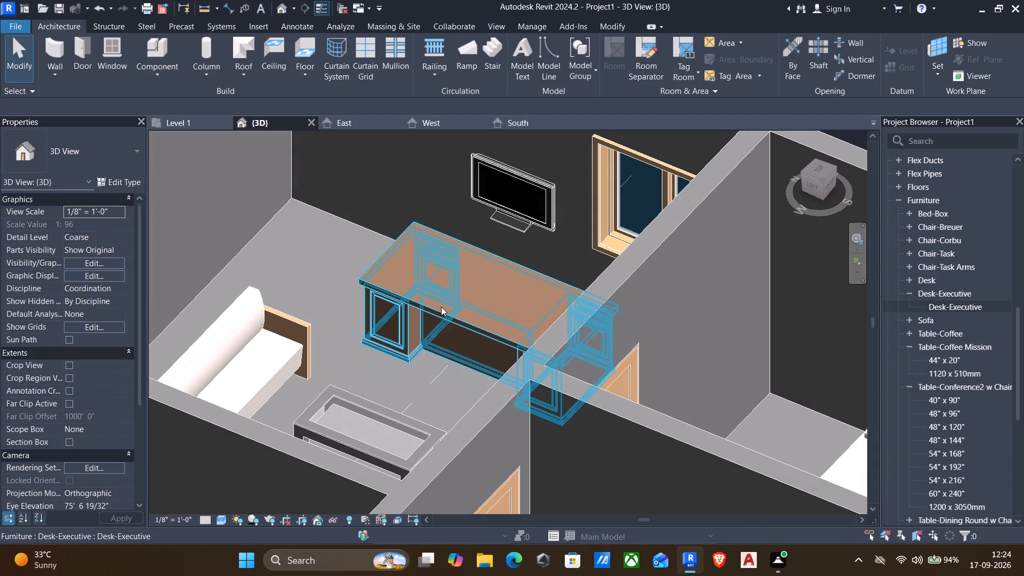
{"action": "key", "text": "Up"}
{"action": "key", "text": "Up"}
{"action": "key", "text": "Left"}
{"action": "key", "text": "Left"}
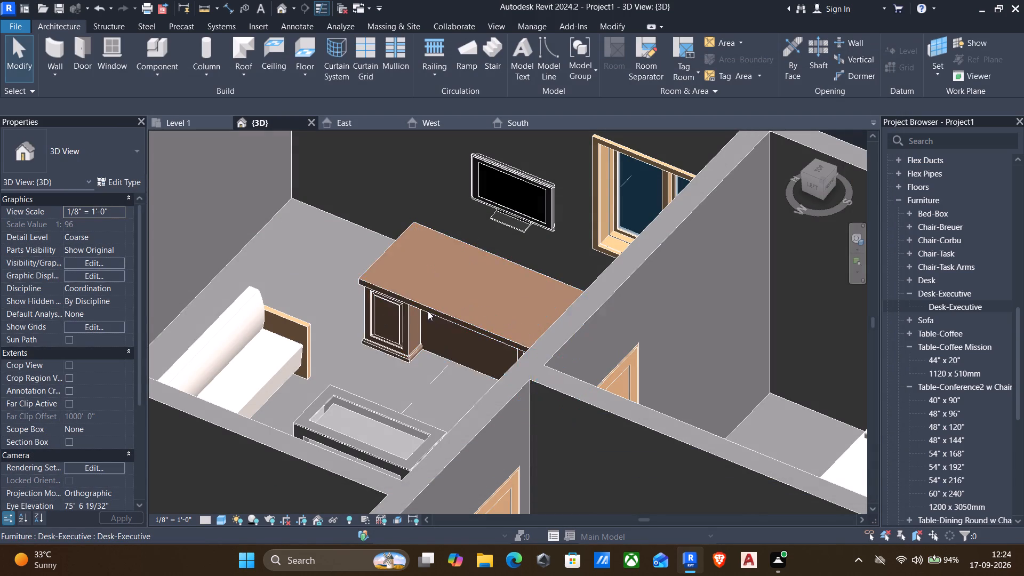
{"action": "left_click", "coordinate": [428, 311]}
{"action": "key", "text": "Up"}
{"action": "key", "text": "Up"}
{"action": "key", "text": "Up"}
{"action": "key", "text": "Up"}
{"action": "key", "text": "Left"}
{"action": "key", "text": "Left"}
{"action": "key", "text": "Left"}
{"action": "key", "text": "Left"}
{"action": "key", "text": "Left"}
{"action": "key", "text": "Left"}
{"action": "key", "text": "Left"}
{"action": "key", "text": "Left"}
{"action": "key", "text": "Left"}
{"action": "key", "text": "Left"}
{"action": "key", "text": "Left"}
{"action": "key", "text": "Left"}
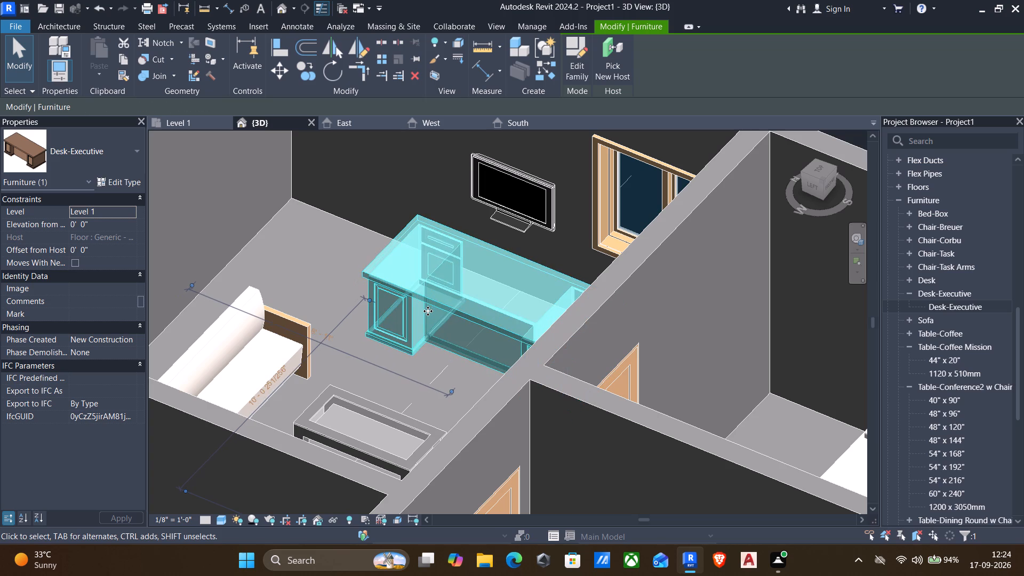
{"action": "key", "text": "Up"}
{"action": "key", "text": "Up"}
{"action": "key", "text": "Up"}
{"action": "key", "text": "Up"}
{"action": "key", "text": "Up"}
{"action": "key", "text": "Up"}
{"action": "key", "text": "Up"}
{"action": "key", "text": "Up"}
{"action": "key", "text": "Up"}
{"action": "key", "text": "Up"}
{"action": "key", "text": "Up"}
{"action": "key", "text": "Up"}
{"action": "key", "text": "Up"}
{"action": "key", "text": "Up"}
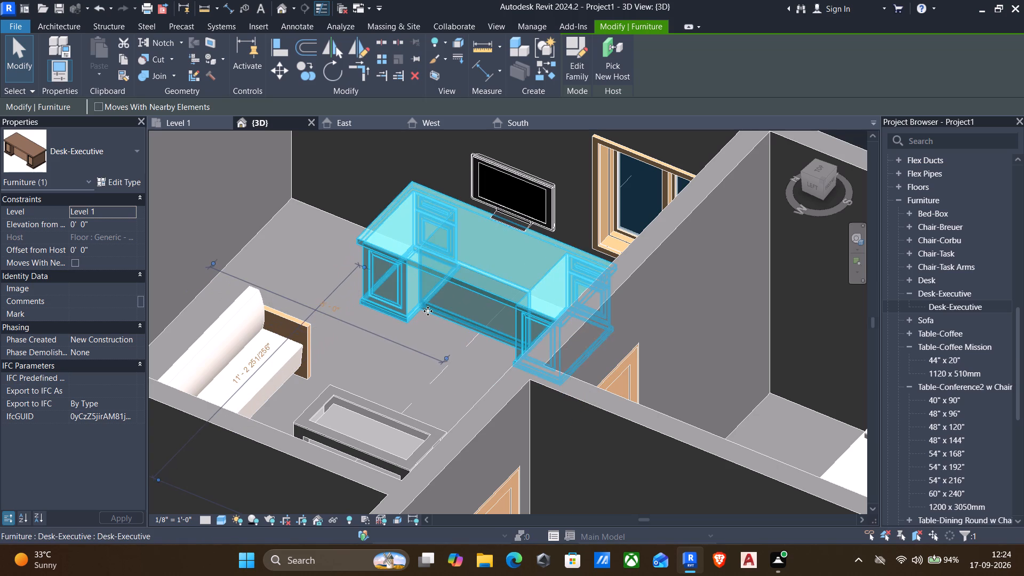
Shift the executive desk along the wall and centre it on the TV in the Level 1 plan, at the 8' 2" offset.
{"action": "key", "text": "Left"}
{"action": "key", "text": "Left"}
{"action": "key", "text": "Left"}
{"action": "key", "text": "Left"}
{"action": "key", "text": "Left"}
{"action": "key", "text": "Left"}
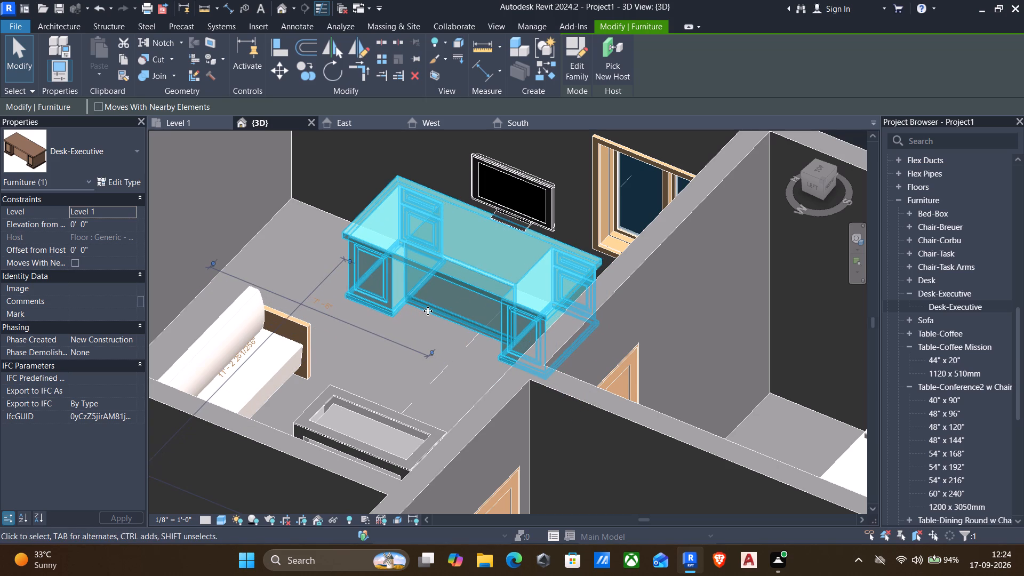
{"action": "left_click", "coordinate": [166, 120]}
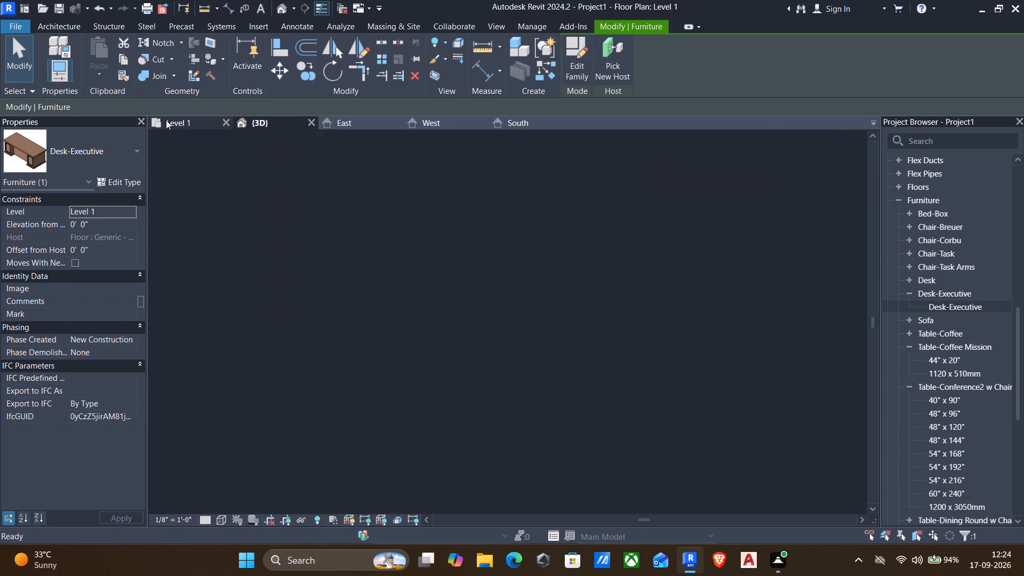
{"action": "scroll", "coordinate": [692, 255], "scroll_direction": "up", "scroll_amount": 3}
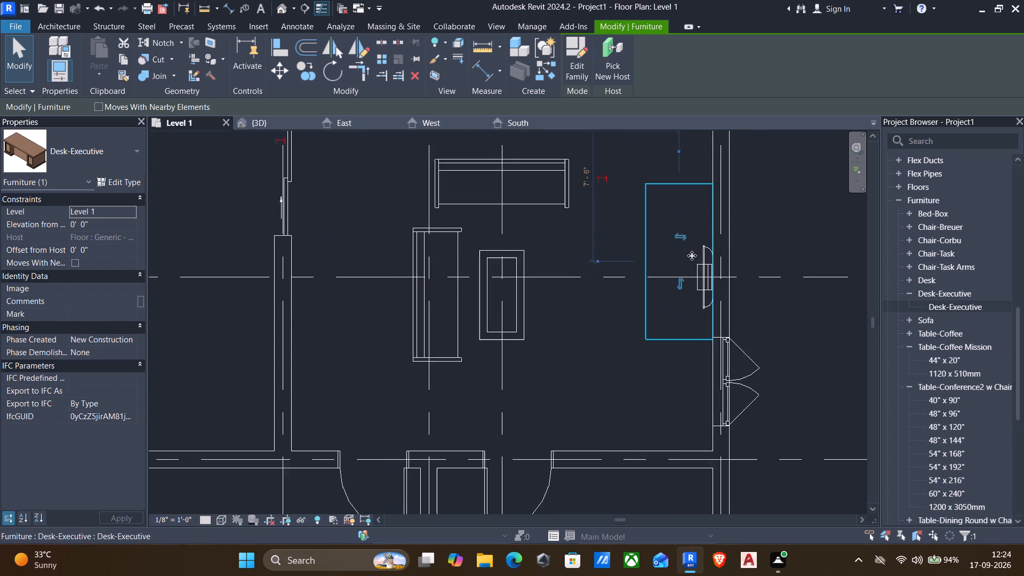
{"action": "scroll", "coordinate": [692, 255], "scroll_direction": "up", "scroll_amount": 5}
{"action": "scroll", "coordinate": [681, 274], "scroll_direction": "down", "scroll_amount": 5}
{"action": "key", "text": "Down"}
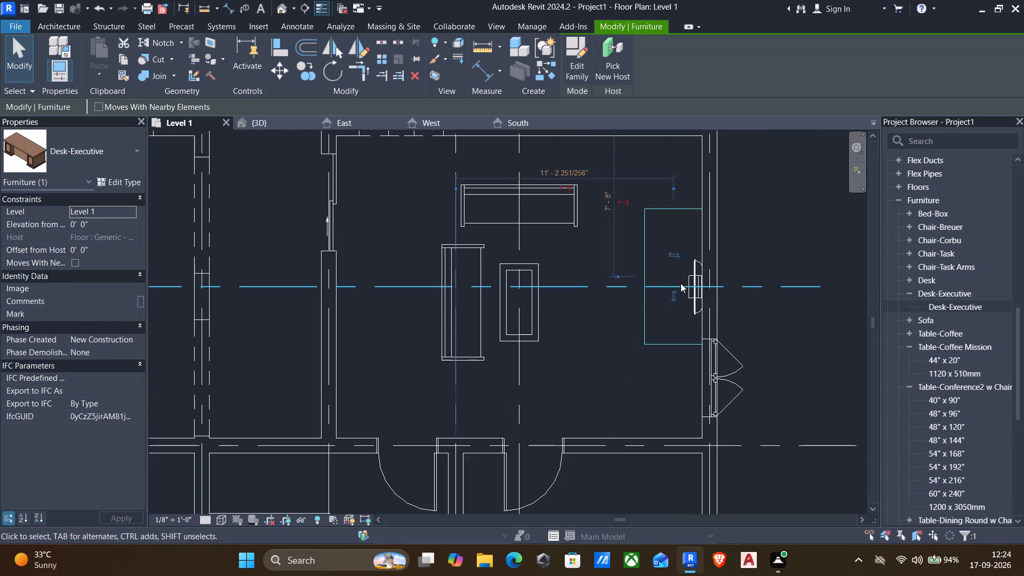
{"action": "key", "text": "Down"}
{"action": "key", "text": "Down"}
{"action": "key", "text": "Down"}
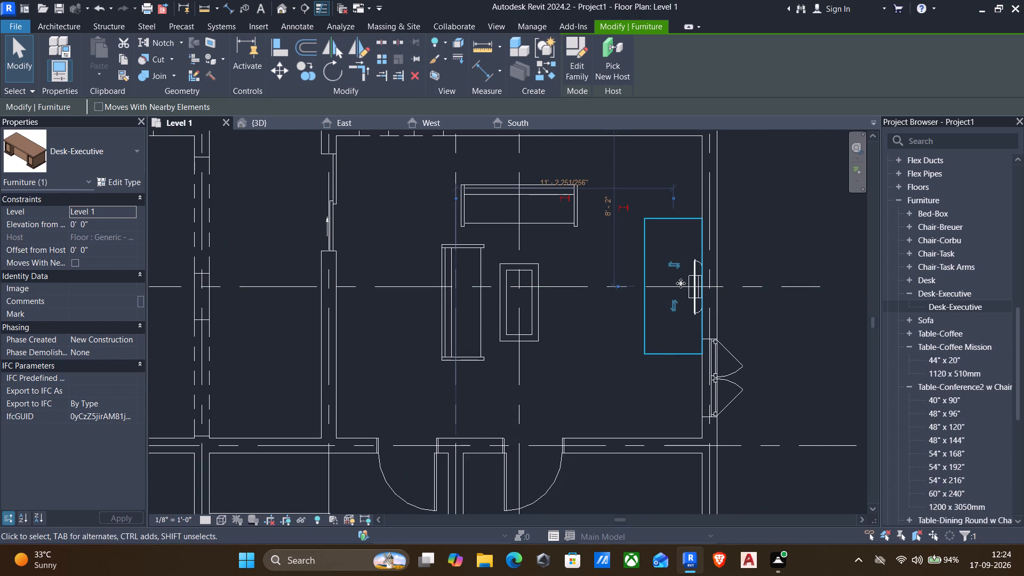
{"action": "key", "text": "Escape"}
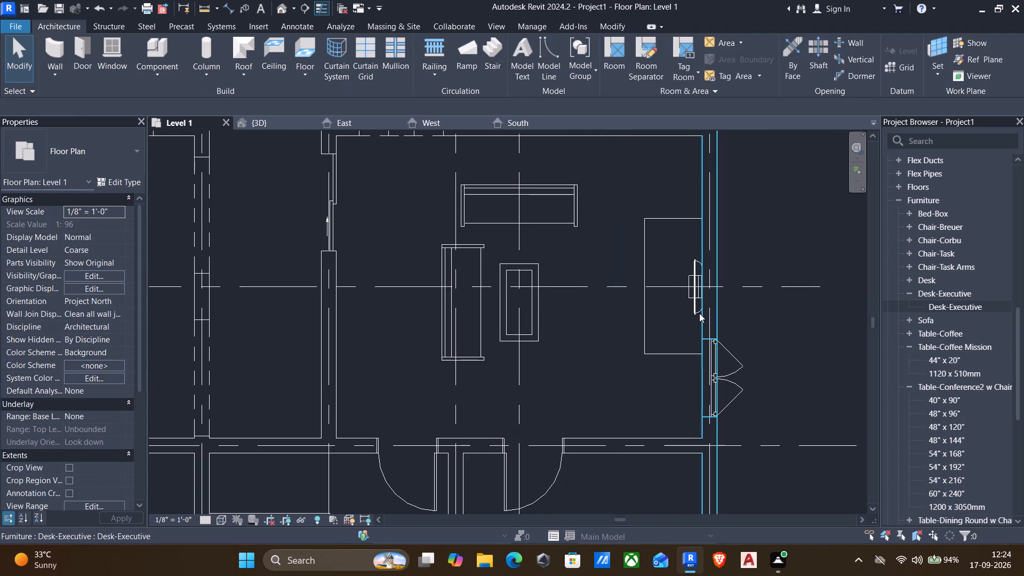
Check the executive desk's position beneath the TV and among the living room furniture in the 3D view.
{"action": "left_click", "coordinate": [260, 119]}
{"action": "scroll", "coordinate": [421, 195], "scroll_direction": "down", "scroll_amount": 2}
{"action": "middle_click_drag", "start_coordinate": [418, 242], "coordinate": [421, 243], "text": "shift"}
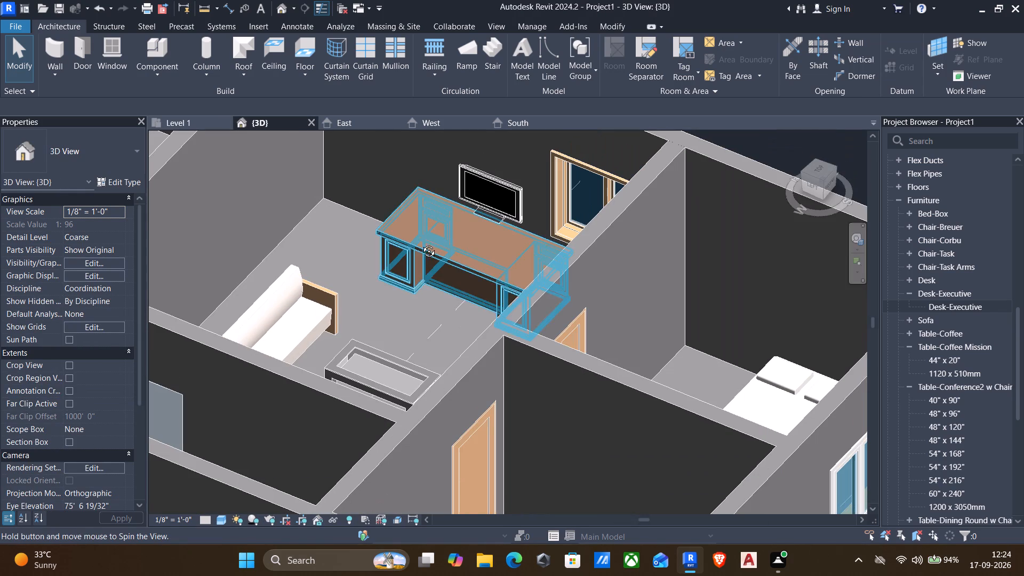
{"action": "middle_click_drag", "start_coordinate": [421, 243], "coordinate": [420, 260], "text": "shift"}
{"action": "scroll", "coordinate": [420, 260], "scroll_direction": "down", "scroll_amount": 2}
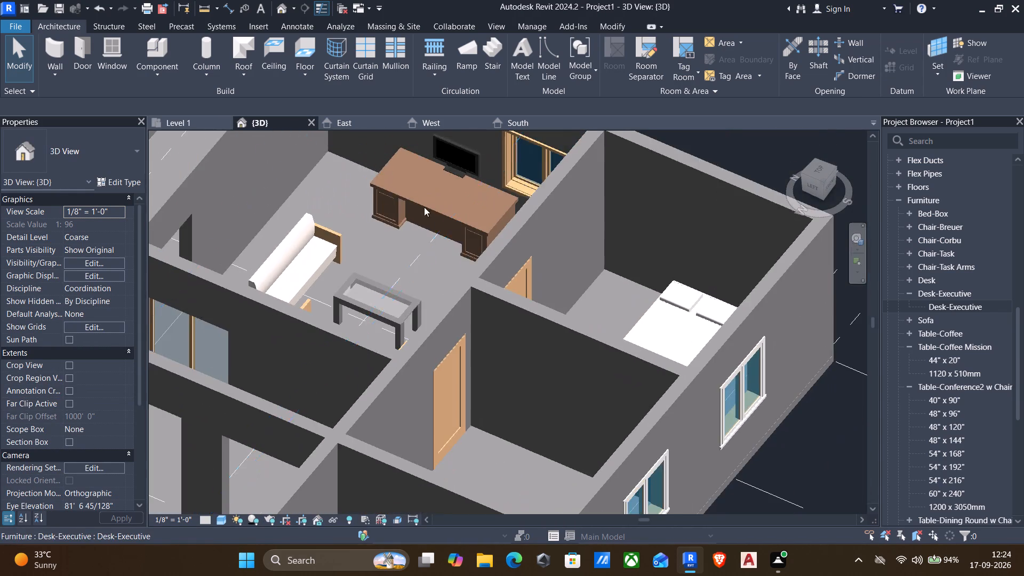
{"action": "scroll", "coordinate": [421, 199], "scroll_direction": "up", "scroll_amount": 2}
{"action": "scroll", "coordinate": [374, 217], "scroll_direction": "down", "scroll_amount": 2}
{"action": "middle_click_drag", "start_coordinate": [380, 217], "coordinate": [365, 265]}
{"action": "scroll", "coordinate": [370, 243], "scroll_direction": "down", "scroll_amount": 3}
{"action": "middle_click_drag", "start_coordinate": [350, 238], "coordinate": [371, 315]}
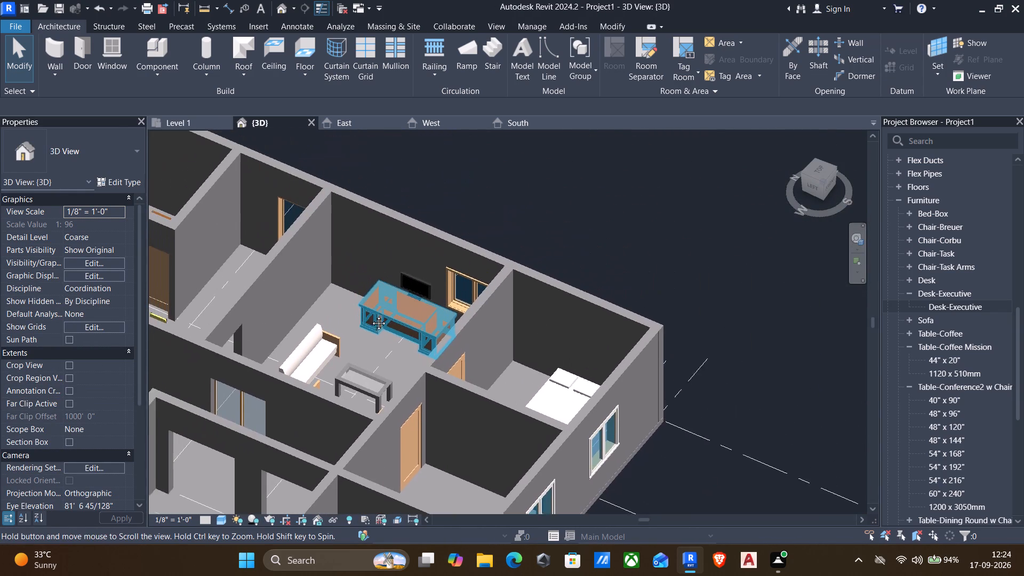
{"action": "middle_click_drag", "start_coordinate": [371, 315], "coordinate": [391, 341]}
{"action": "scroll", "coordinate": [454, 390], "scroll_direction": "up", "scroll_amount": 6}
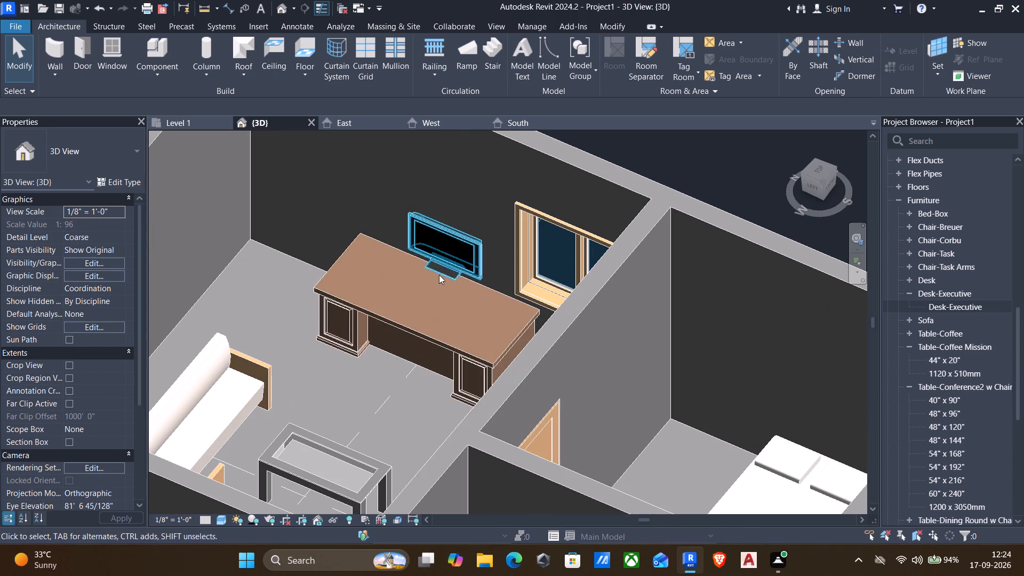
Examine the type properties of the wall-mounted 32" flat-screen TV, leaving its values as they are.
{"action": "left_click", "coordinate": [441, 231]}
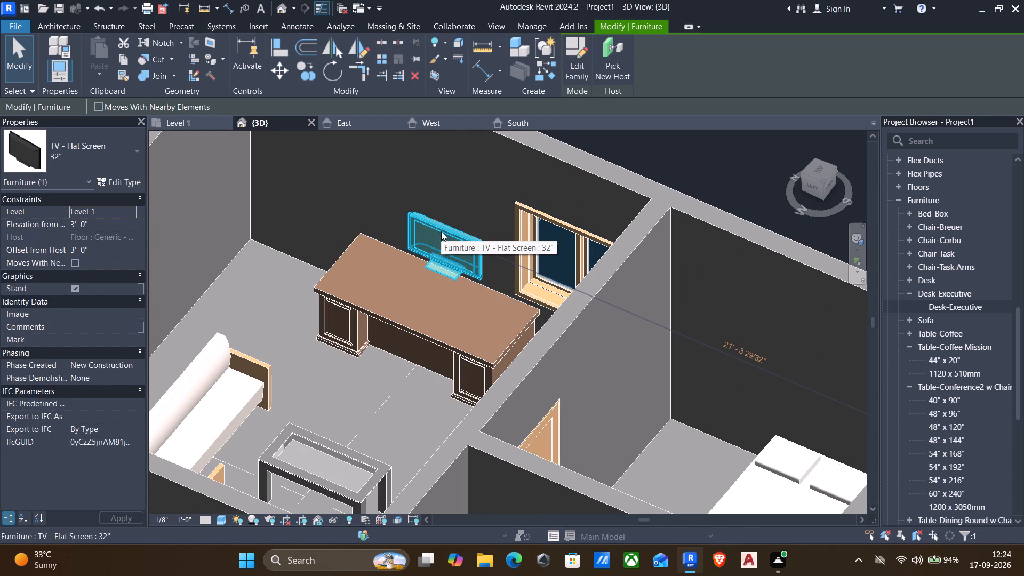
{"action": "left_click", "coordinate": [121, 180]}
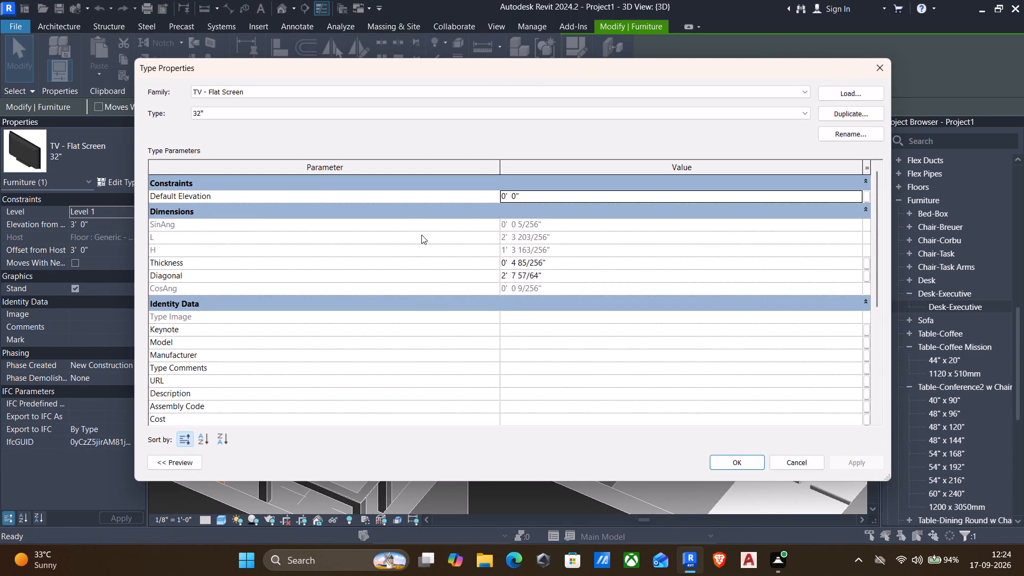
{"action": "scroll", "coordinate": [214, 284], "scroll_direction": "down", "scroll_amount": 3}
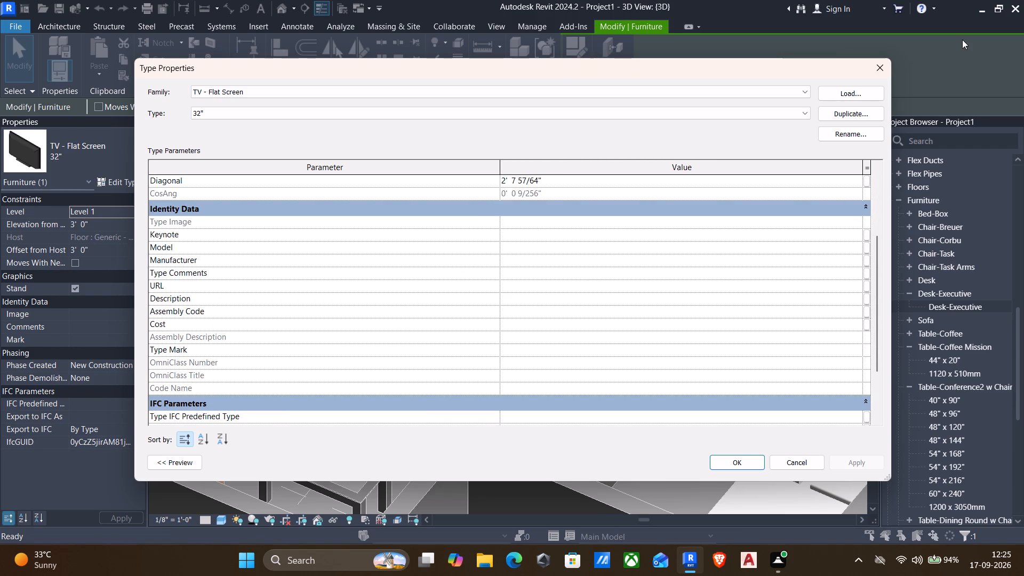
{"action": "left_click", "coordinate": [881, 74]}
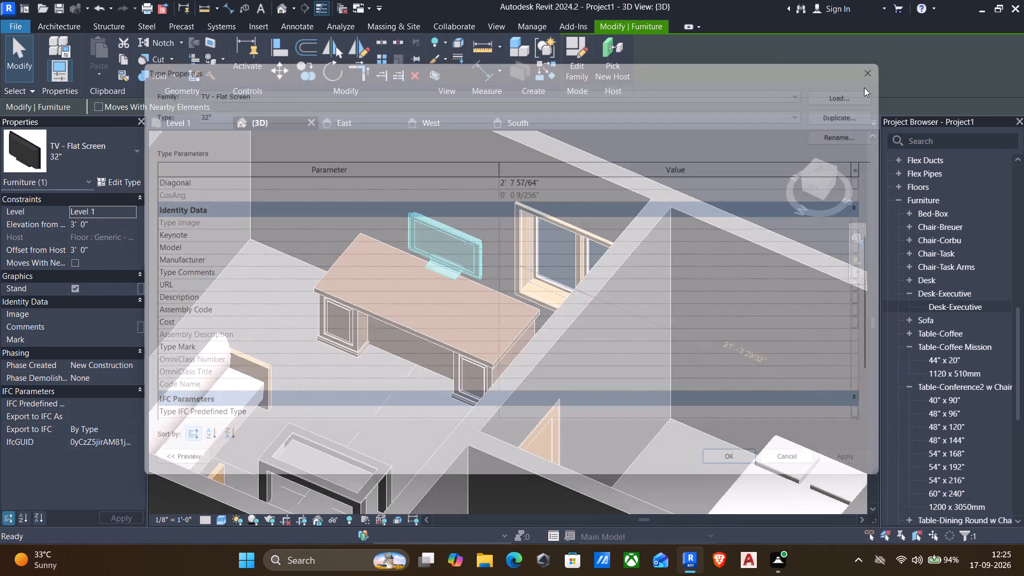
Examine the living room furniture and the neighbouring rooms in the 3D view to see which rooms still need furniture.
{"action": "key", "text": "Escape"}
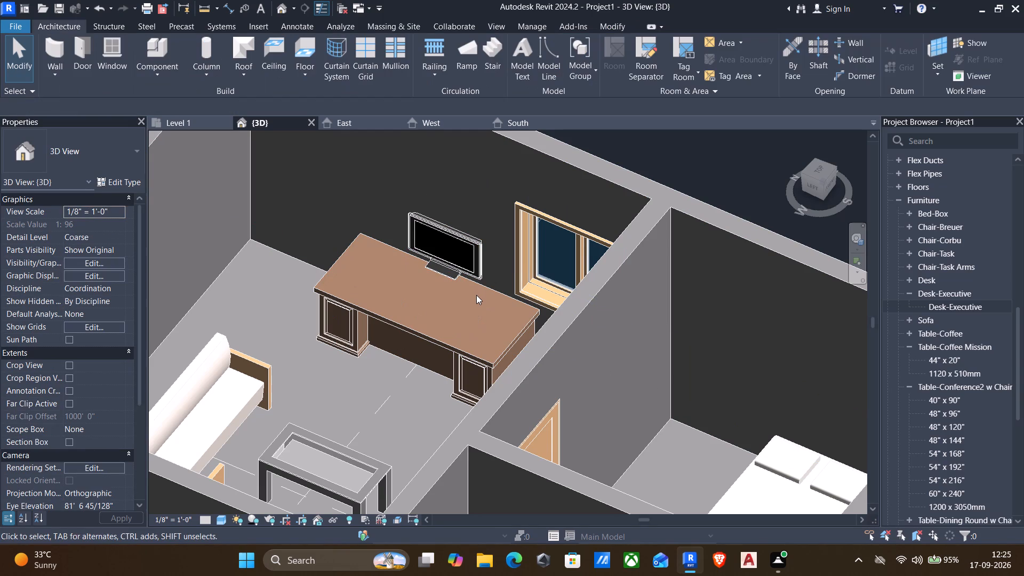
{"action": "middle_click_drag", "start_coordinate": [416, 315], "coordinate": [388, 334], "text": "shift"}
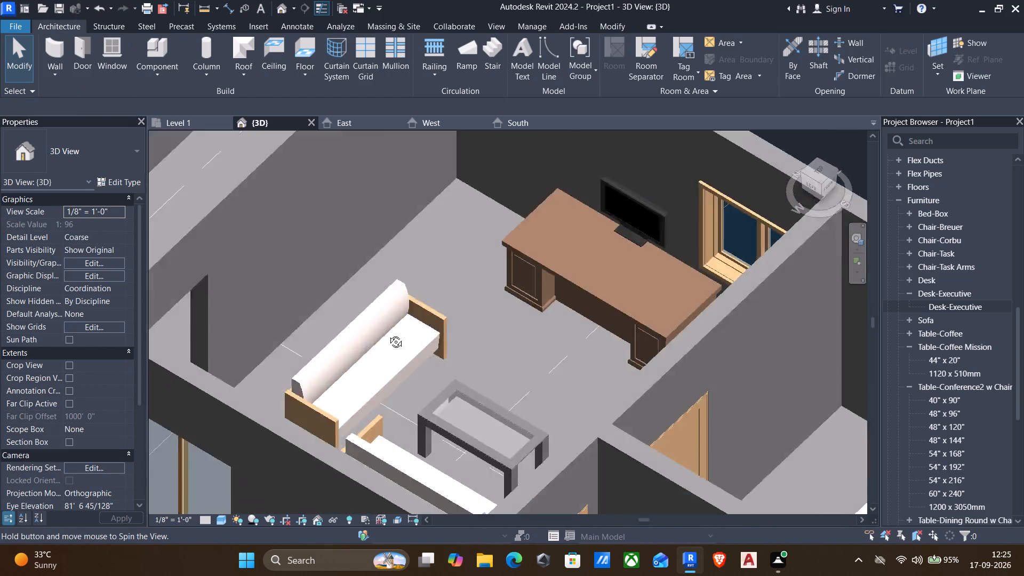
{"action": "middle_click_drag", "start_coordinate": [388, 334], "coordinate": [377, 338], "text": "shift"}
{"action": "scroll", "coordinate": [407, 326], "scroll_direction": "down", "scroll_amount": 2}
{"action": "scroll", "coordinate": [652, 313], "scroll_direction": "down", "scroll_amount": 1}
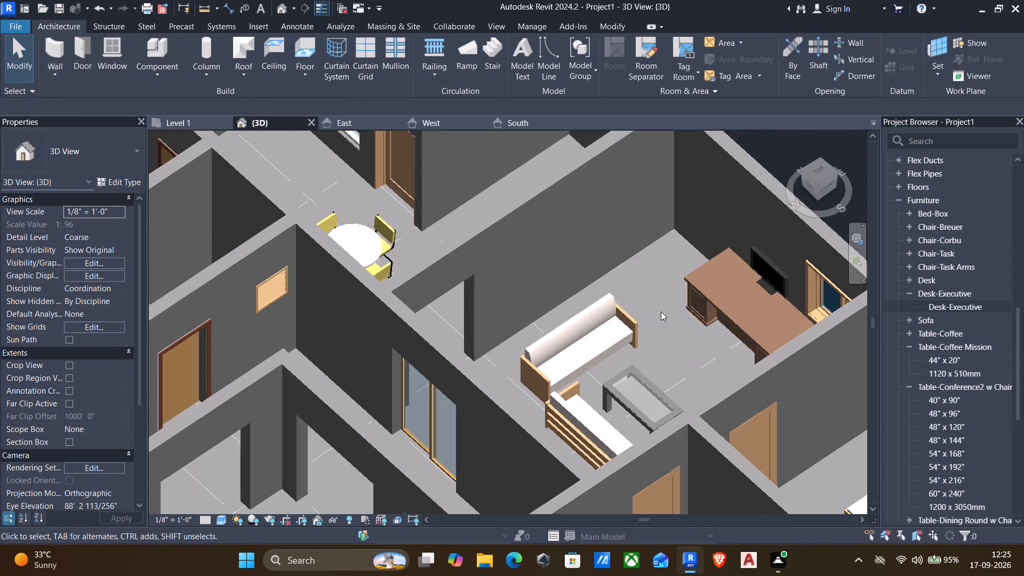
{"action": "middle_click_drag", "start_coordinate": [675, 299], "coordinate": [530, 439]}
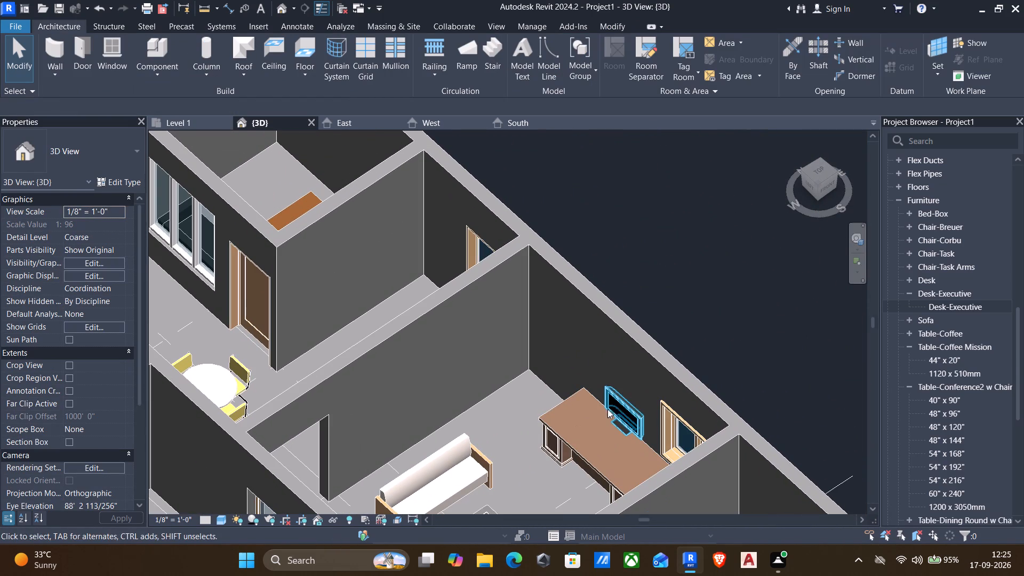
{"action": "scroll", "coordinate": [591, 379], "scroll_direction": "down", "scroll_amount": 2}
{"action": "middle_click_drag", "start_coordinate": [555, 379], "coordinate": [509, 276]}
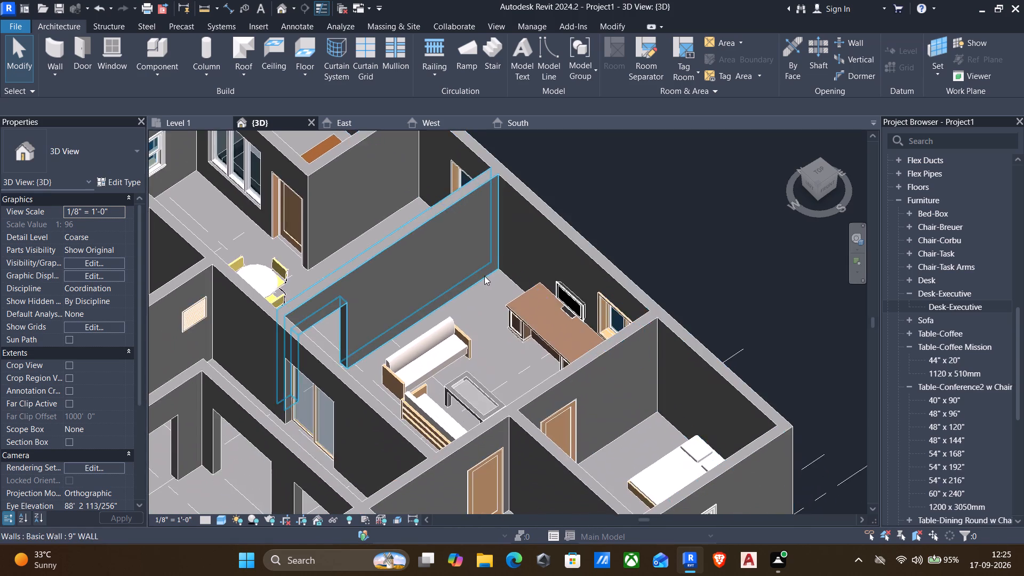
{"action": "scroll", "coordinate": [484, 282], "scroll_direction": "down", "scroll_amount": 2}
{"action": "middle_click_drag", "start_coordinate": [501, 294], "coordinate": [511, 247]}
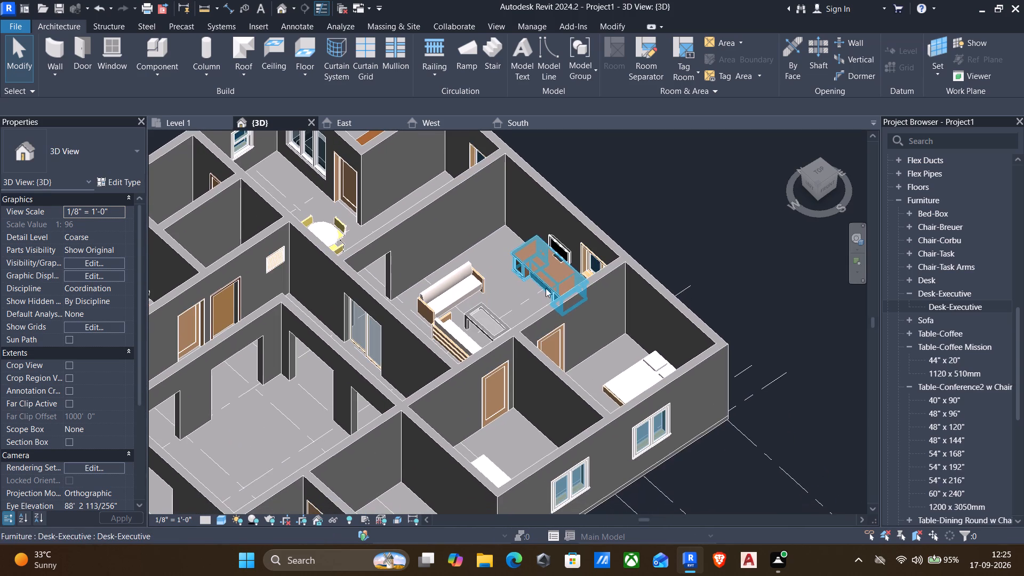
{"action": "middle_click_drag", "start_coordinate": [563, 305], "coordinate": [574, 301]}
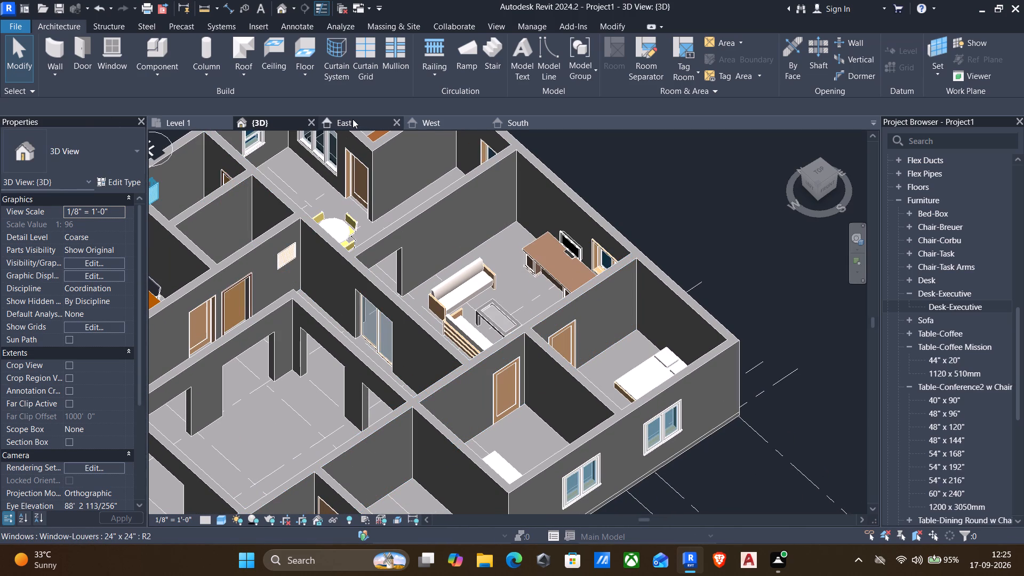
Preview the loadable families in the library's Tables folder, from Desk through Table-Night Stand, while placing a component in the Level 1 plan.
{"action": "left_click", "coordinate": [194, 126]}
{"action": "scroll", "coordinate": [307, 190], "scroll_direction": "down", "scroll_amount": 2}
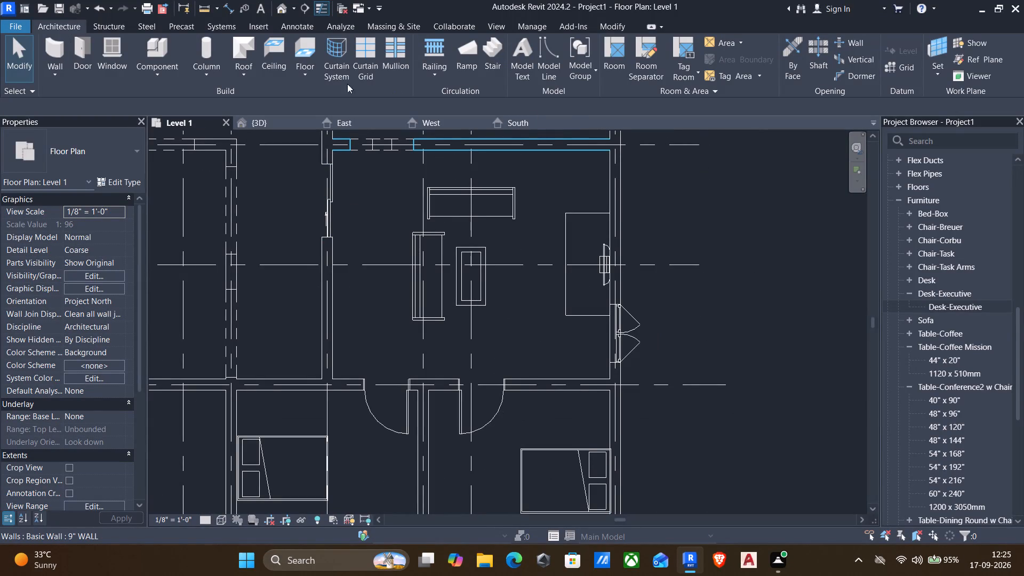
{"action": "left_click", "coordinate": [159, 79]}
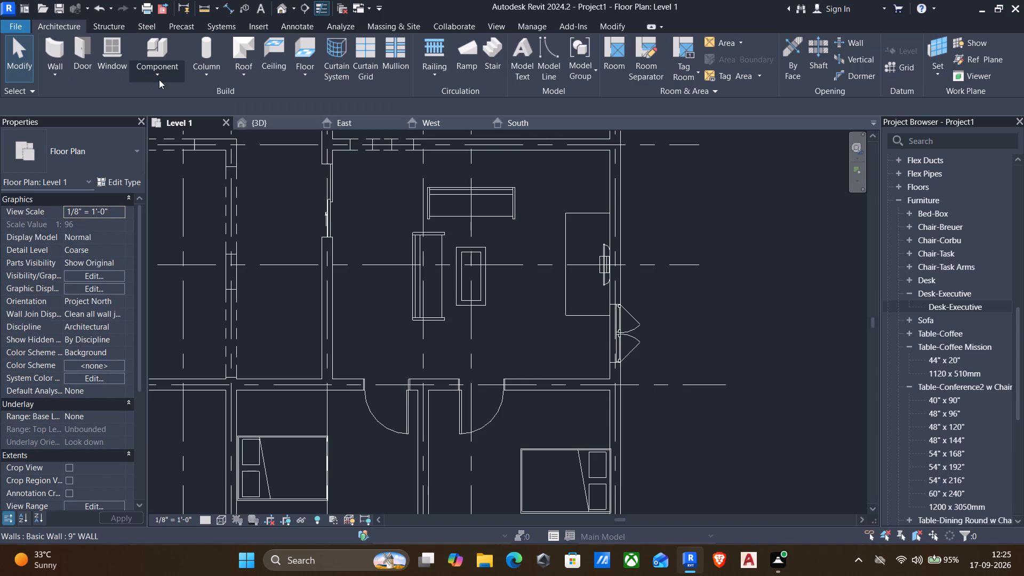
{"action": "left_click", "coordinate": [164, 97]}
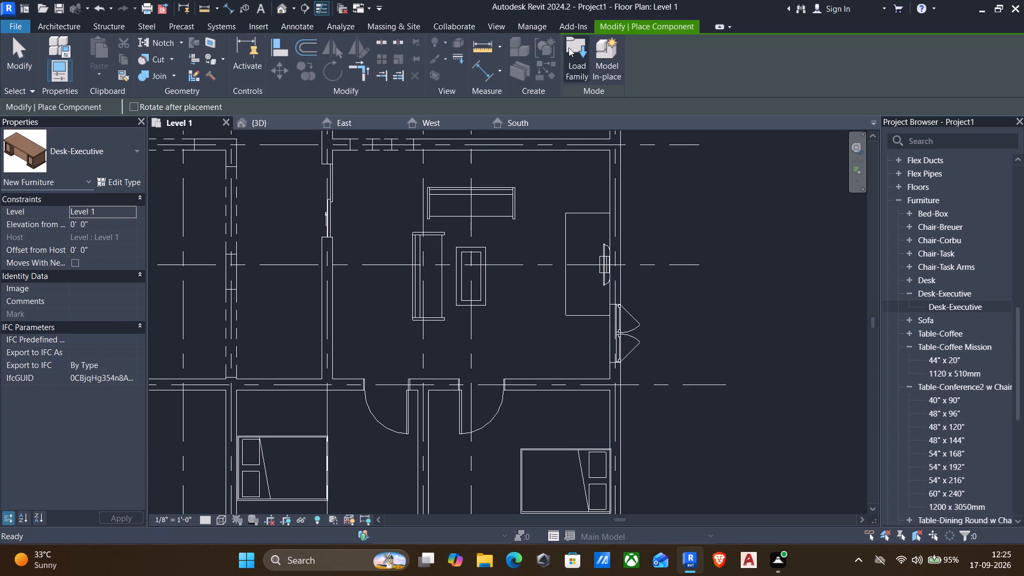
{"action": "left_click", "coordinate": [571, 44]}
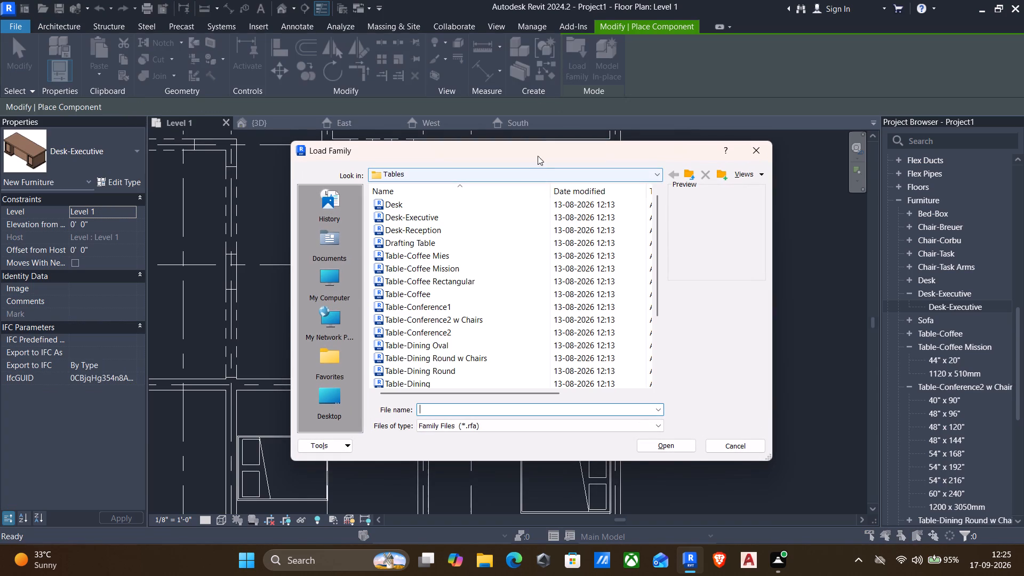
{"action": "left_click", "coordinate": [395, 206]}
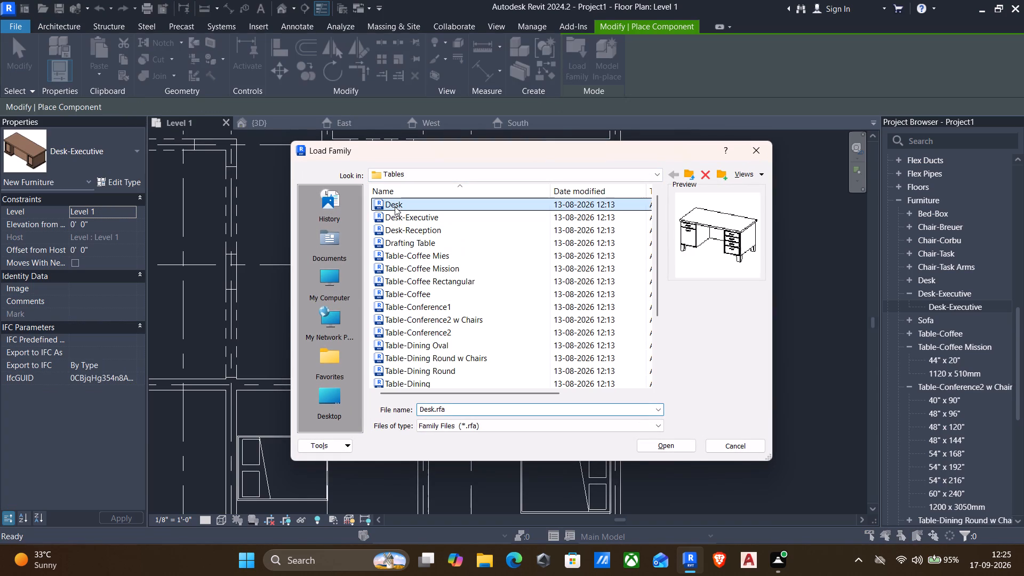
{"action": "key", "text": "Down"}
{"action": "key", "text": "Down"}
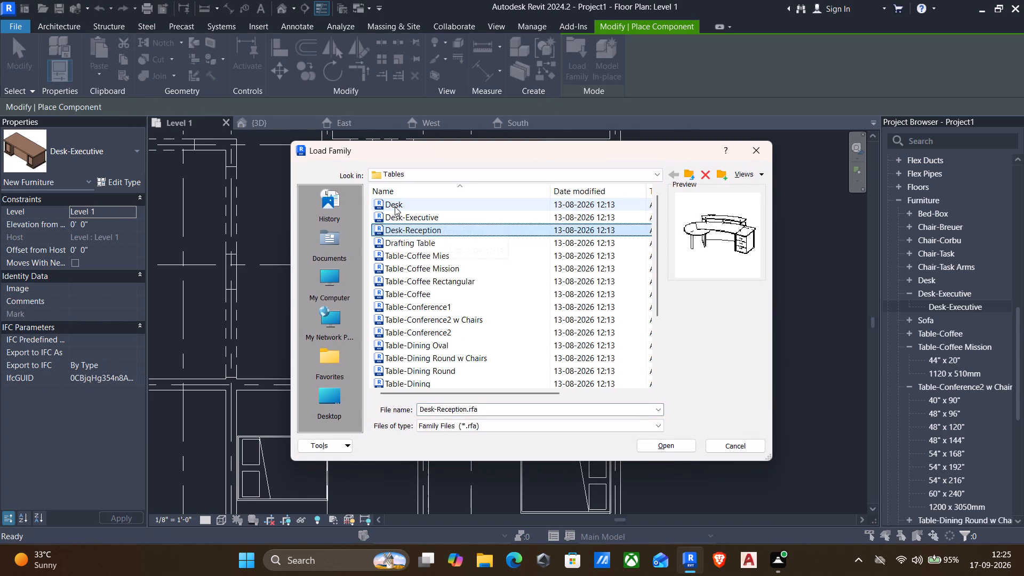
{"action": "key", "text": "Down"}
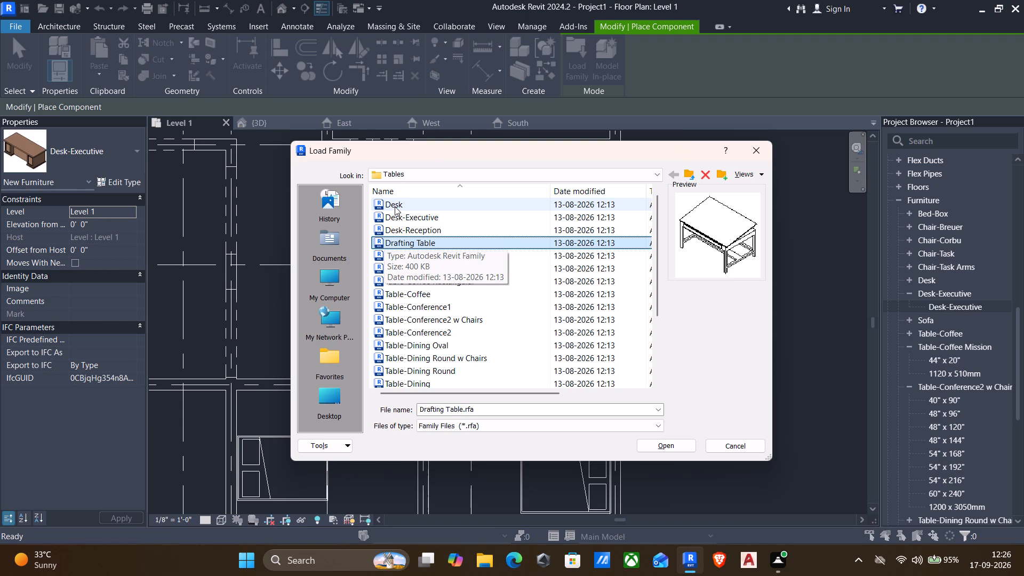
{"action": "key", "text": "Down"}
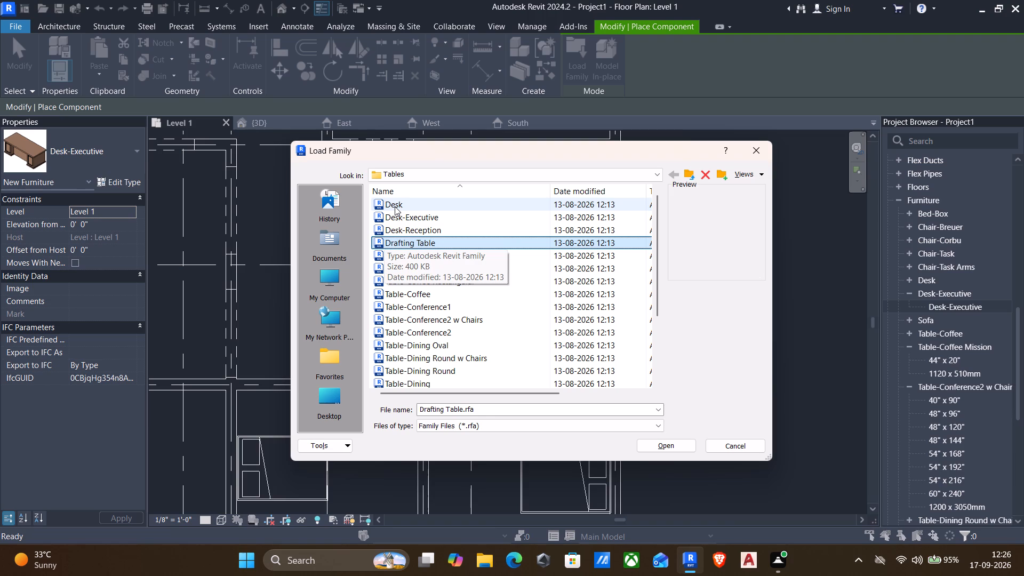
{"action": "key", "text": "Down"}
{"action": "key", "text": "Down"}
{"action": "key", "text": "Down"}
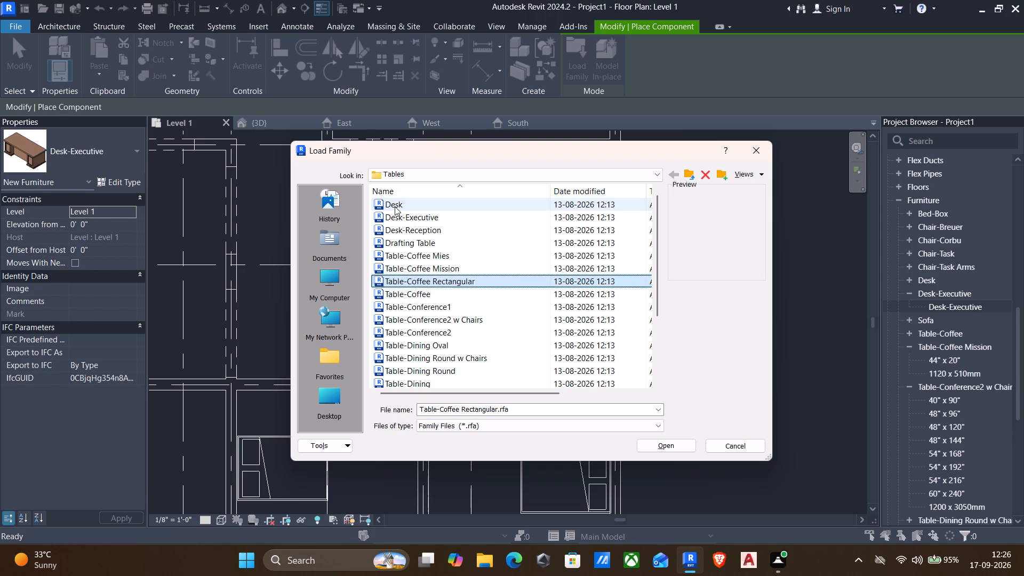
{"action": "key", "text": "Down"}
{"action": "key", "text": "Down"}
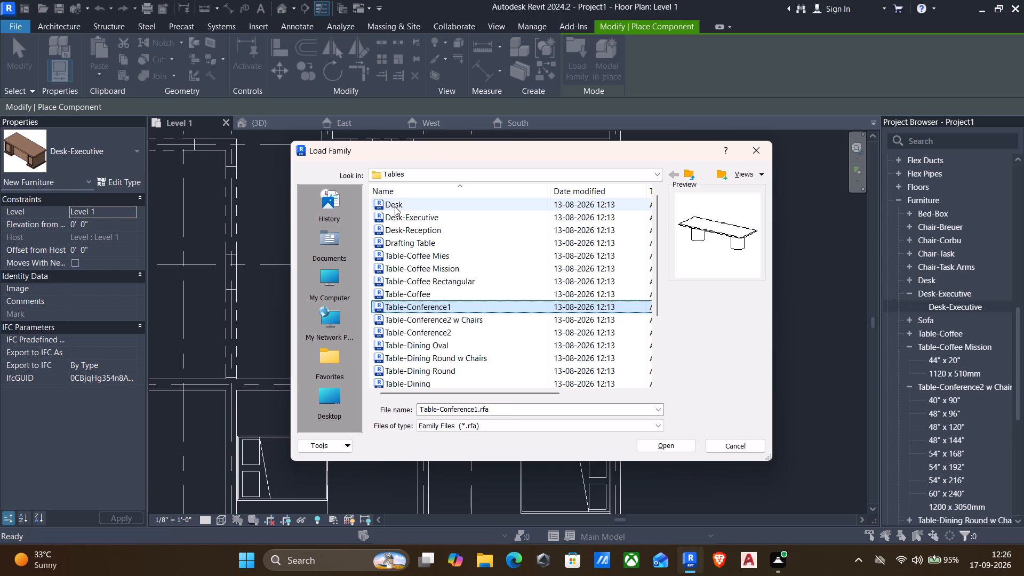
{"action": "key", "text": "Down"}
{"action": "key", "text": "Down"}
{"action": "key", "text": "Down"}
{"action": "key", "text": "Down"}
{"action": "key", "text": "Down"}
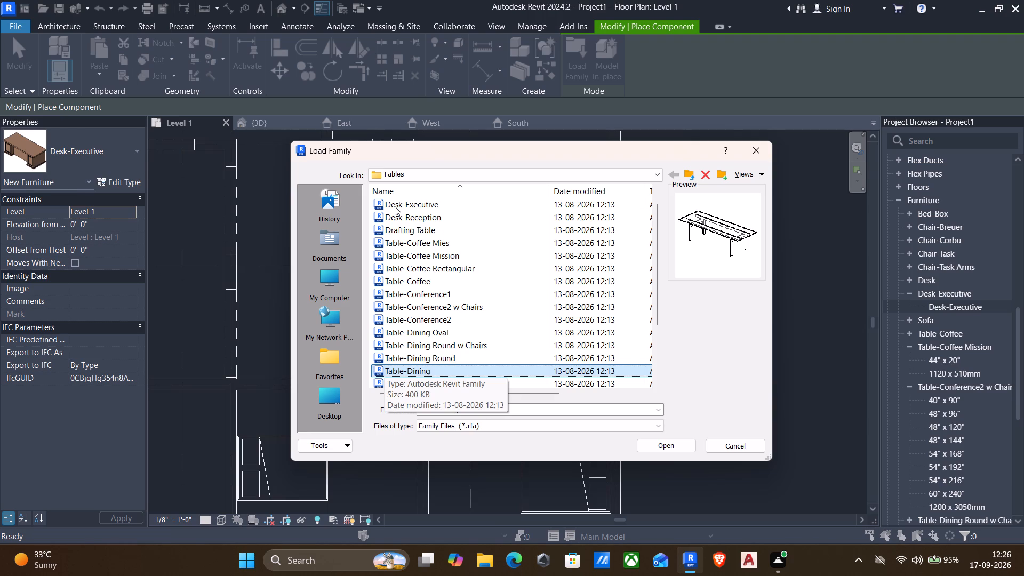
{"action": "key", "text": "Down"}
{"action": "key", "text": "Down"}
{"action": "key", "text": "Down"}
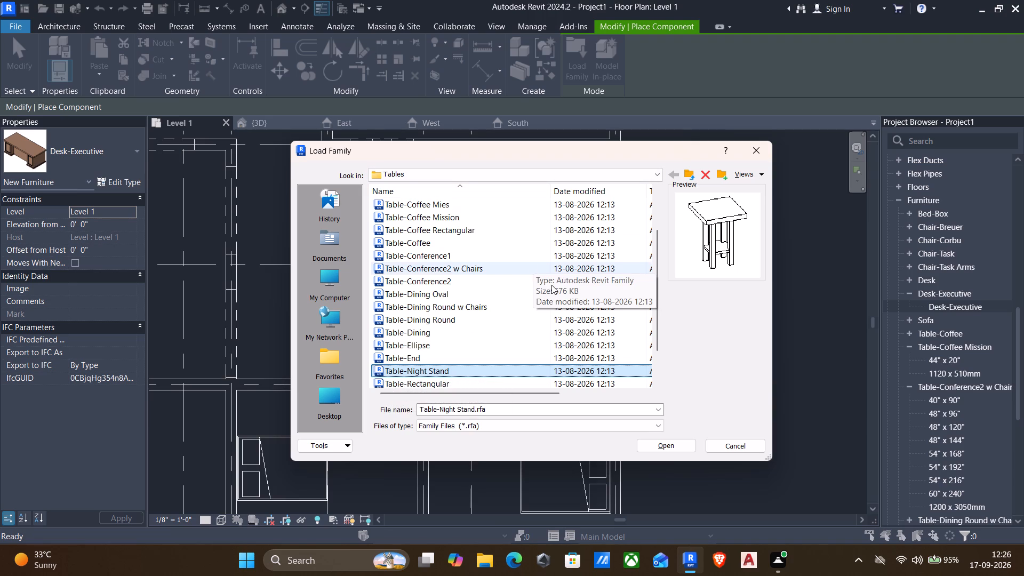
Review the table family previews again, going back to Desk and comparing it with Table-Coffee Mission and the other desks.
{"action": "key", "text": "Up"}
{"action": "key", "text": "Up"}
{"action": "key", "text": "Up"}
{"action": "key", "text": "Up"}
{"action": "key", "text": "Up"}
{"action": "key", "text": "Up"}
{"action": "key", "text": "Up"}
{"action": "key", "text": "Up"}
{"action": "key", "text": "Up"}
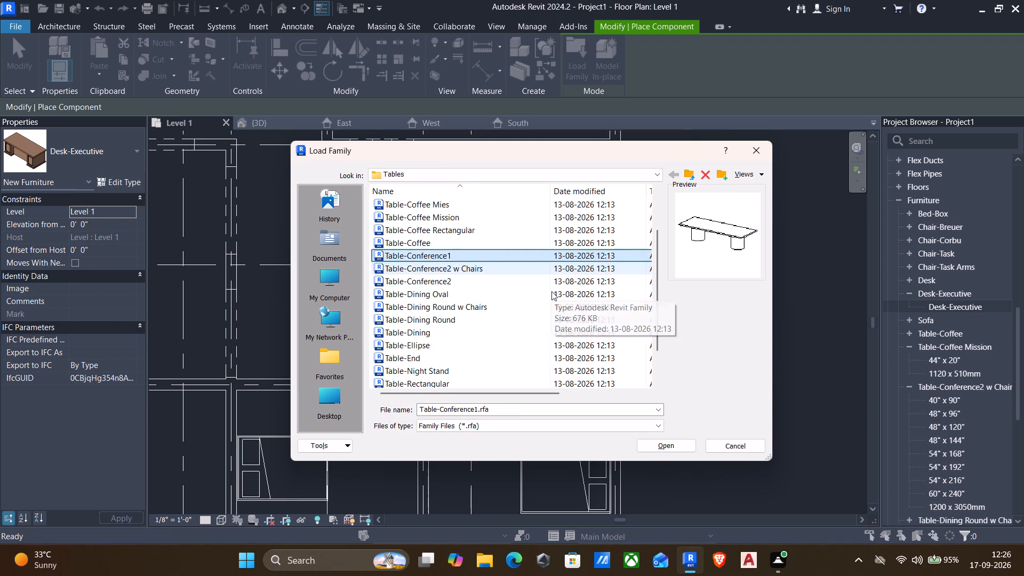
{"action": "key", "text": "Up"}
{"action": "key", "text": "Up"}
{"action": "key", "text": "Up"}
{"action": "key", "text": "Up"}
{"action": "key", "text": "Up"}
{"action": "key", "text": "Up"}
{"action": "key", "text": "Up"}
{"action": "key", "text": "Up"}
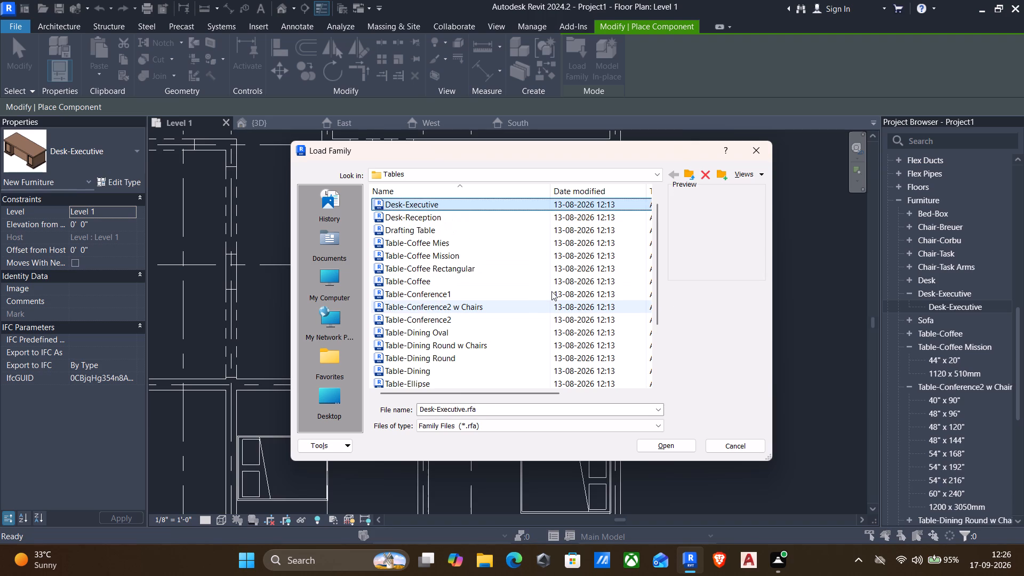
{"action": "key", "text": "Up"}
{"action": "key", "text": "Up"}
{"action": "key", "text": "Up"}
{"action": "key", "text": "Up"}
{"action": "key", "text": "Up"}
{"action": "key", "text": "Up"}
{"action": "key", "text": "Up"}
{"action": "key", "text": "Up"}
{"action": "key", "text": "Up"}
{"action": "key", "text": "Up"}
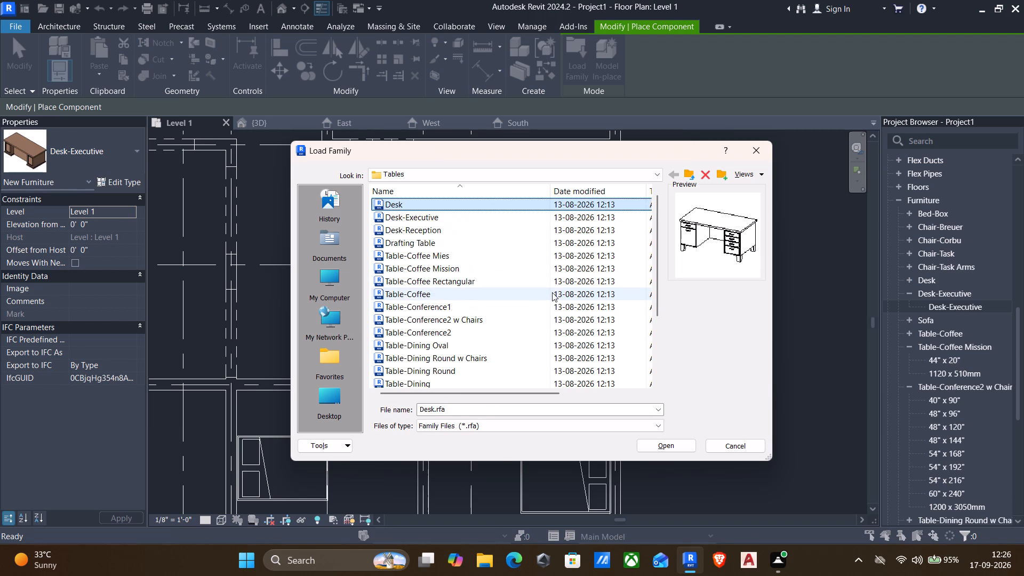
{"action": "scroll", "coordinate": [552, 292], "scroll_direction": "up", "scroll_amount": 1}
{"action": "key", "text": "Up"}
{"action": "key", "text": "Down"}
{"action": "key", "text": "Down"}
{"action": "key", "text": "Down"}
{"action": "key", "text": "Down"}
{"action": "key", "text": "Down"}
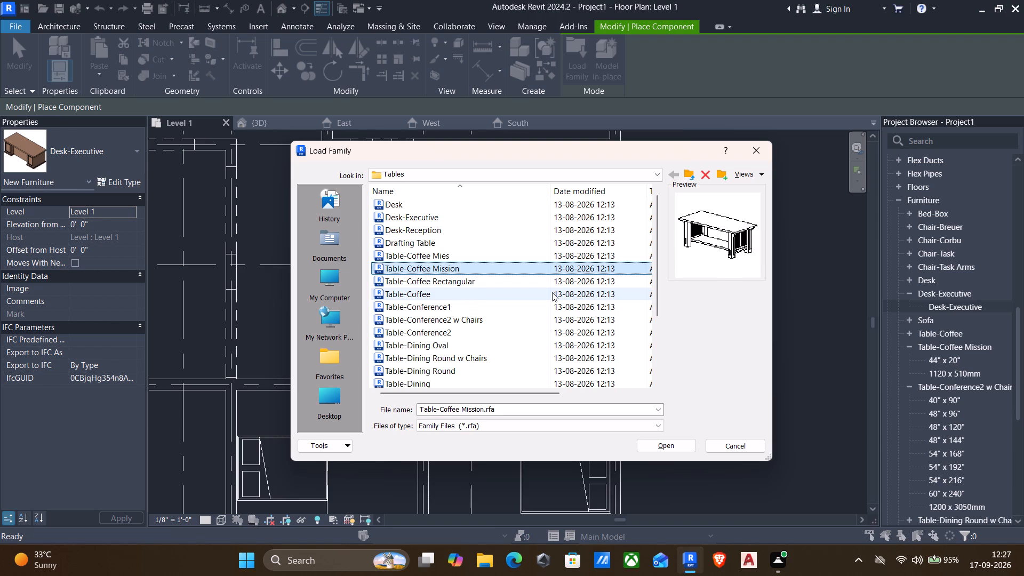
{"action": "key", "text": "Down"}
{"action": "key", "text": "Up"}
Load the Desk family from the Tables folder of the library.
{"action": "key", "text": "Up"}
{"action": "key", "text": "Up"}
{"action": "key", "text": "Up"}
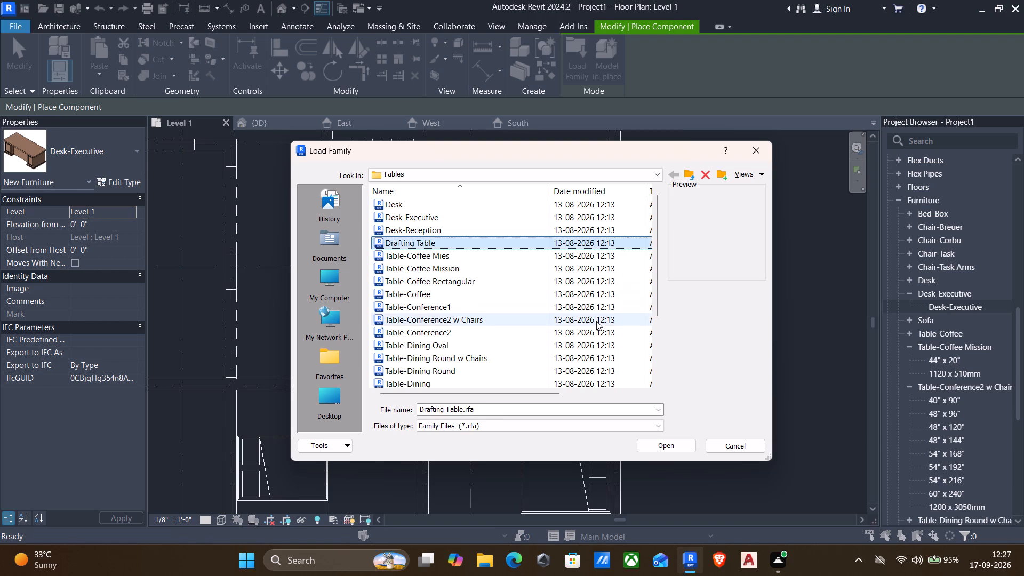
{"action": "key", "text": "Up"}
{"action": "key", "text": "Up"}
{"action": "key", "text": "Up"}
{"action": "key", "text": "Up"}
{"action": "scroll", "coordinate": [580, 270], "scroll_direction": "down", "scroll_amount": 4}
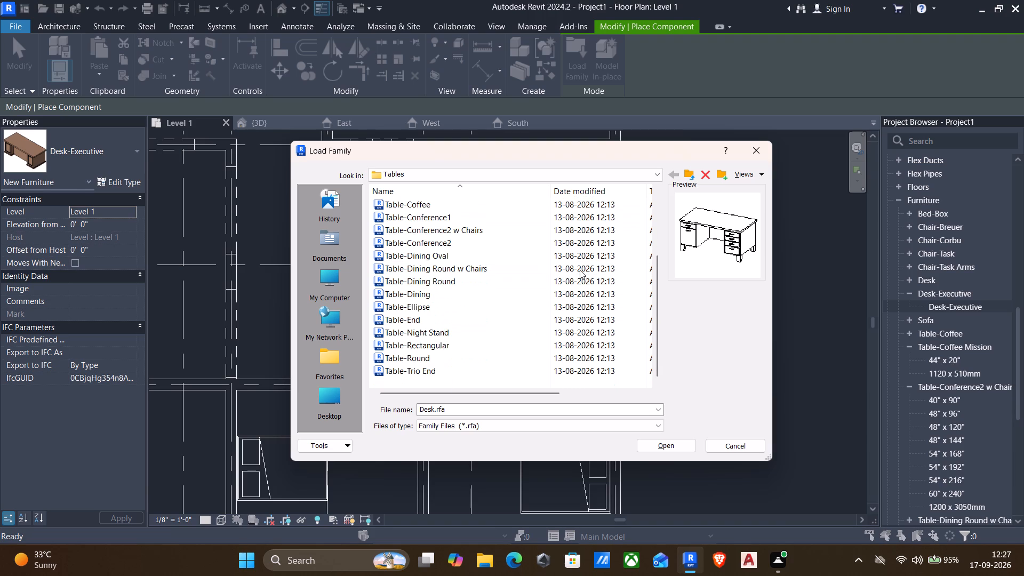
{"action": "key", "text": "Up"}
{"action": "key", "text": "Up"}
{"action": "left_click", "coordinate": [666, 443]}
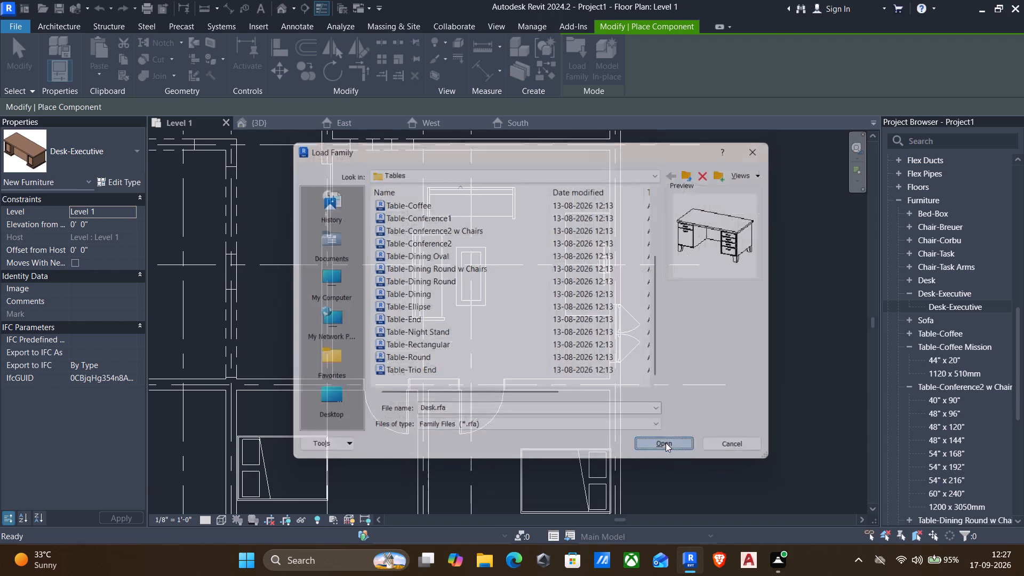
Place a quarter-turned Desk-Executive in each of the two bedrooms along their shared wall, about 9' 6" and 9' 0" from the door-side wall.
{"action": "scroll", "coordinate": [547, 395], "scroll_direction": "down", "scroll_amount": 2}
{"action": "middle_click_drag", "start_coordinate": [546, 397], "coordinate": [546, 249]}
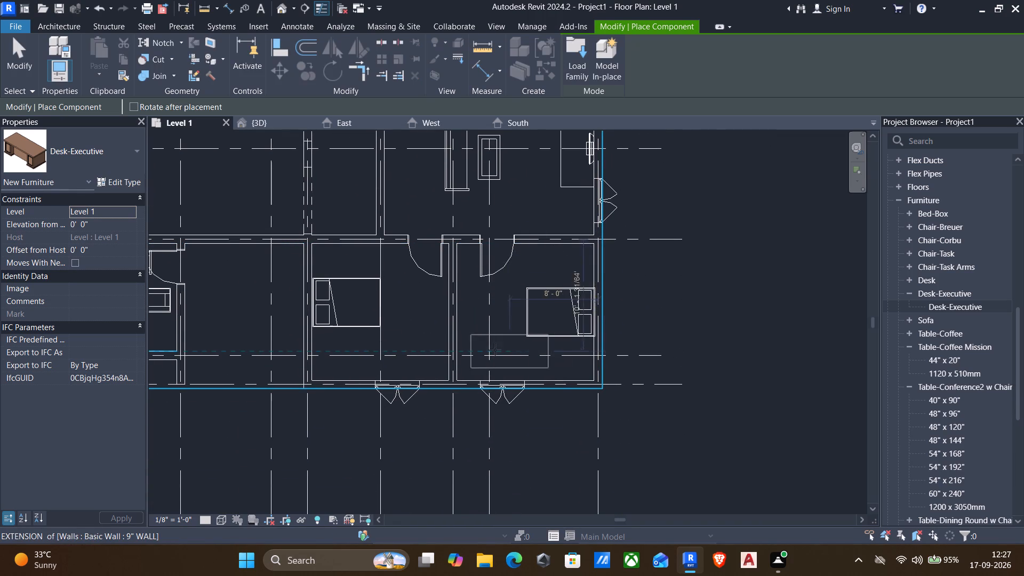
{"action": "key", "text": "space"}
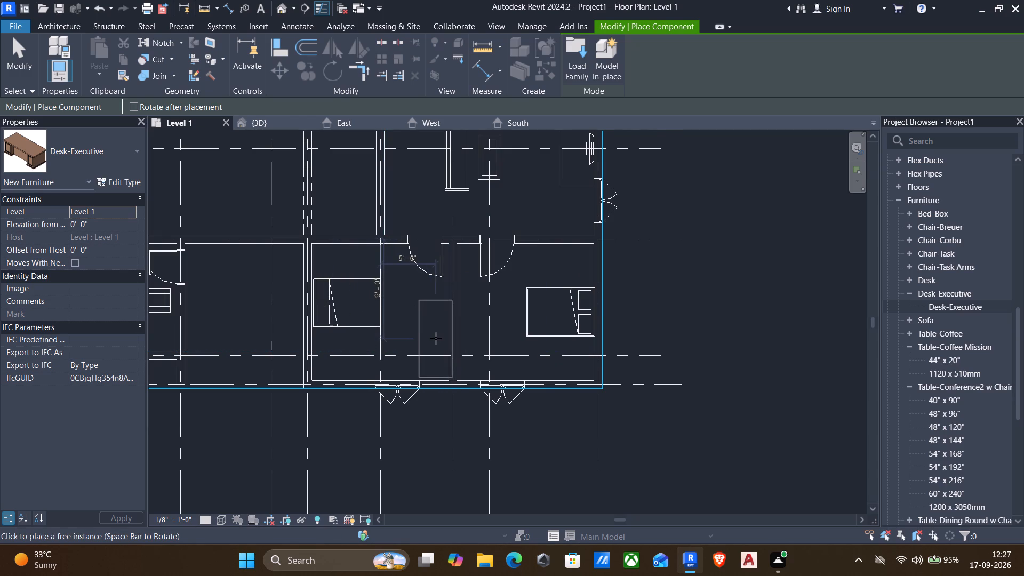
{"action": "scroll", "coordinate": [436, 338], "scroll_direction": "up", "scroll_amount": 2}
{"action": "left_click", "coordinate": [426, 345]}
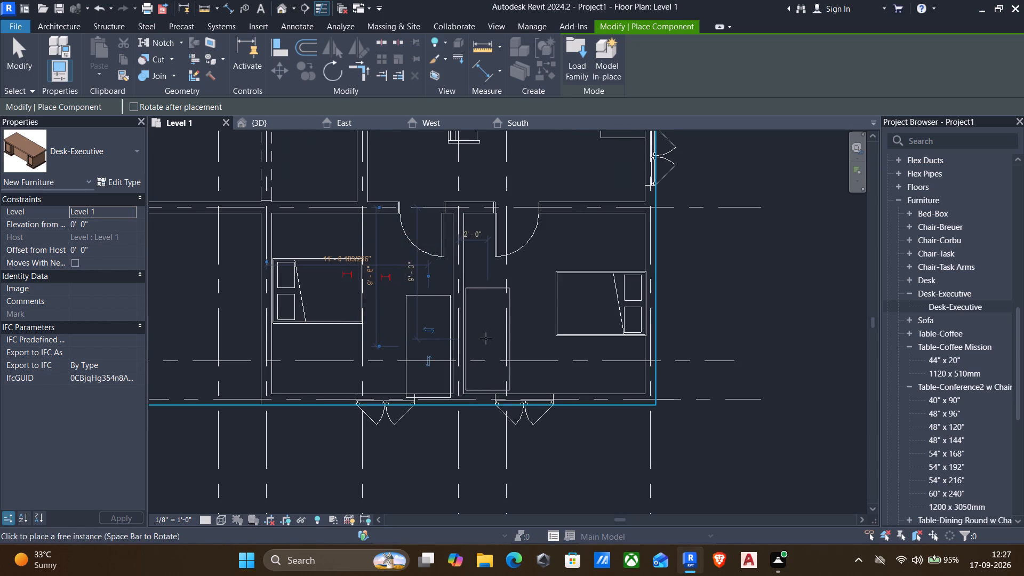
{"action": "left_click", "coordinate": [486, 338]}
{"action": "key", "text": "Escape"}
{"action": "key", "text": "Escape"}
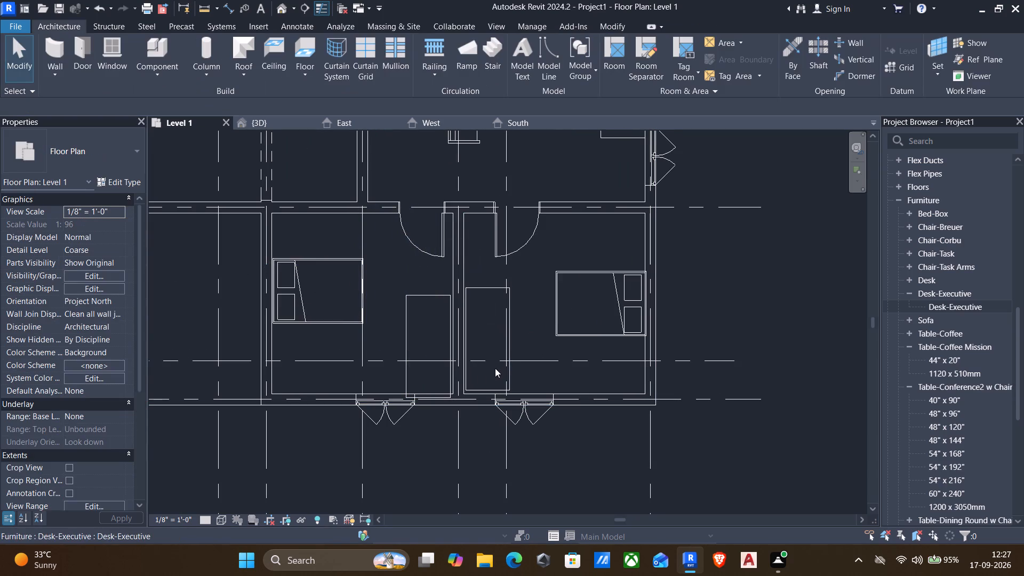
Nudge the two executive desks up to the bedrooms' shared wall and just inside the window-side exterior wall.
{"action": "left_click", "coordinate": [511, 359]}
{"action": "key", "text": "Left"}
{"action": "key", "text": "Down"}
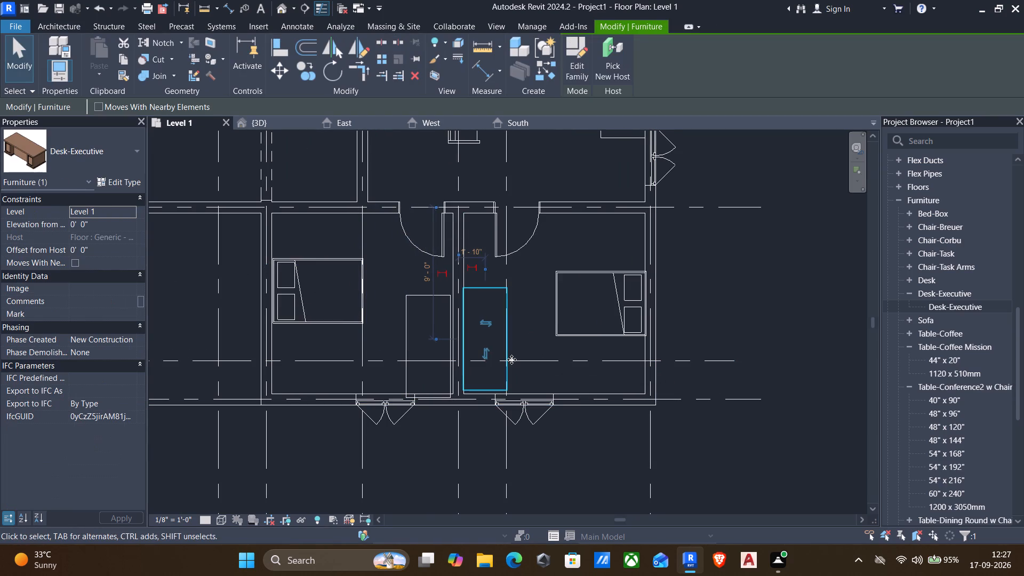
{"action": "key", "text": "Down"}
{"action": "key", "text": "Up"}
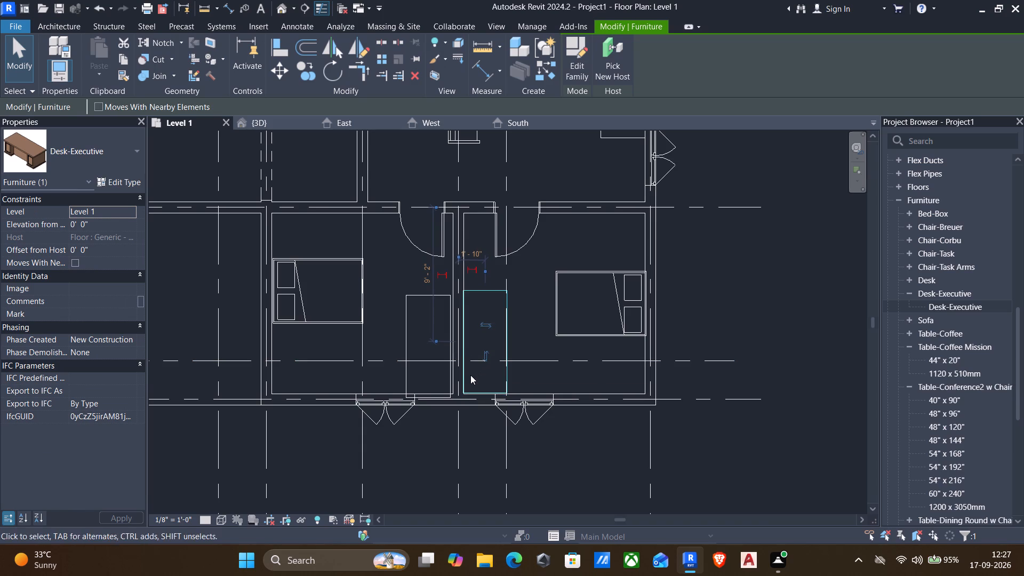
{"action": "left_click", "coordinate": [425, 388]}
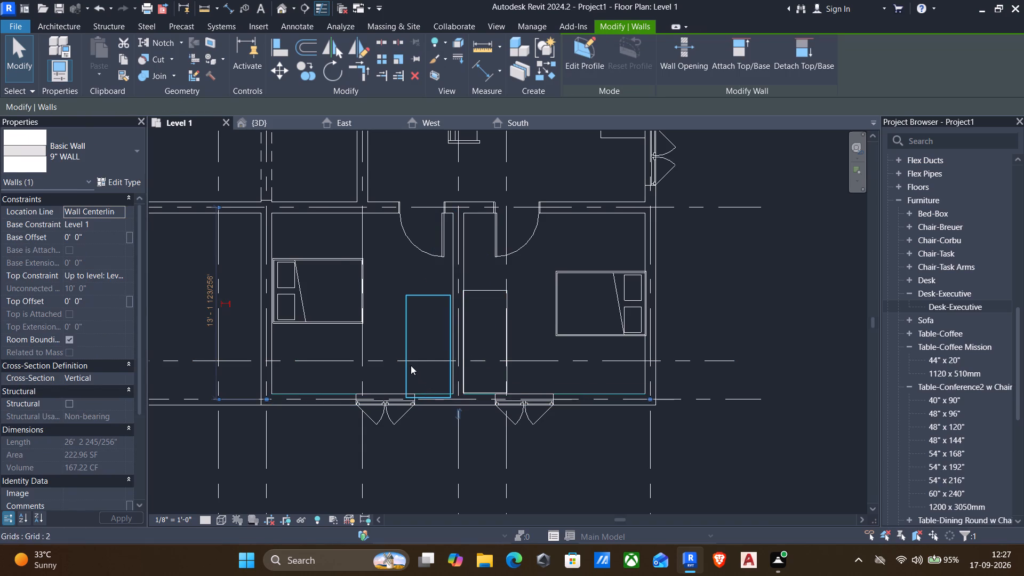
{"action": "left_click", "coordinate": [410, 365]}
{"action": "key", "text": "Right"}
{"action": "key", "text": "Up"}
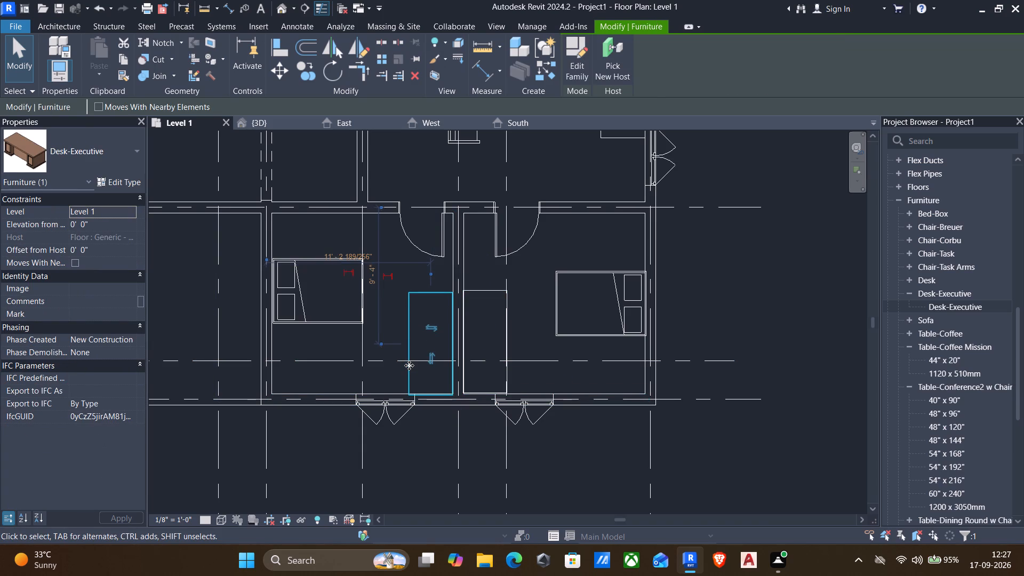
{"action": "key", "text": "Up"}
Fine-adjust both executive desks in small nudges so they sit flush in the corners of the shared wall and window-side wall.
{"action": "scroll", "coordinate": [460, 391], "scroll_direction": "up", "scroll_amount": 7}
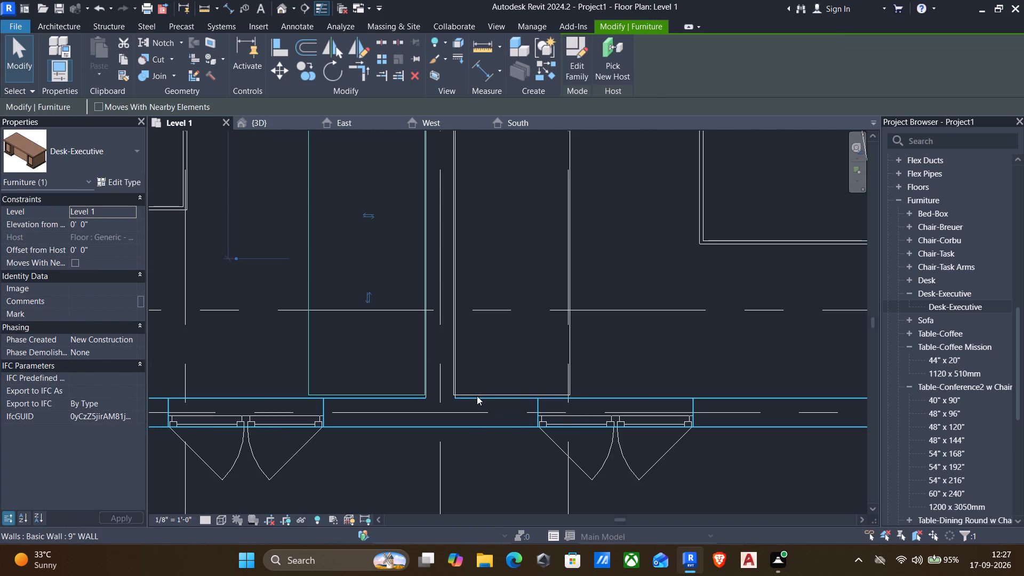
{"action": "scroll", "coordinate": [466, 391], "scroll_direction": "up", "scroll_amount": 3}
{"action": "left_click", "coordinate": [463, 391]}
{"action": "key", "text": "Right"}
{"action": "key", "text": "Down"}
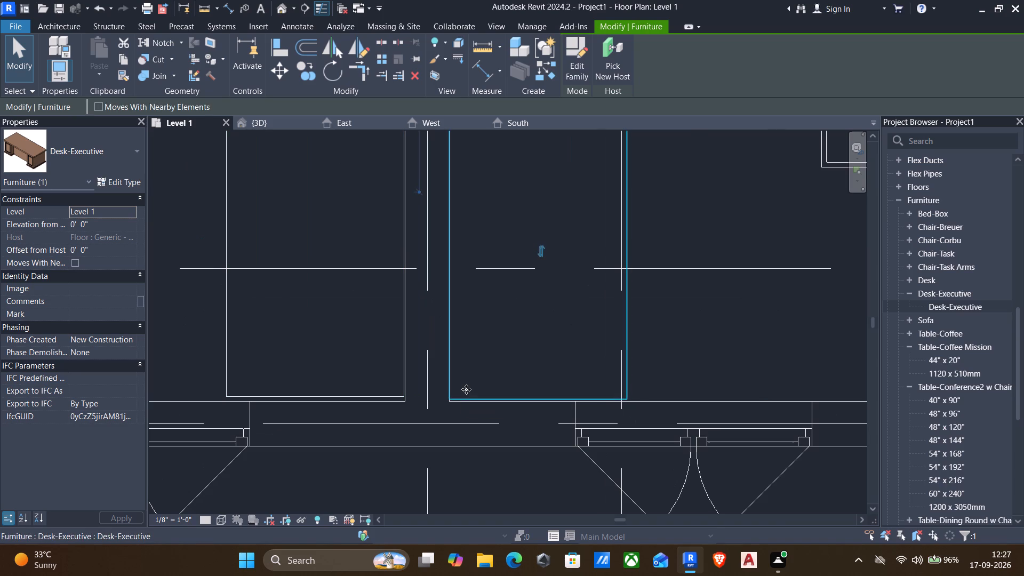
{"action": "key", "text": "Down"}
{"action": "left_click", "coordinate": [390, 393]}
{"action": "key", "text": "Down"}
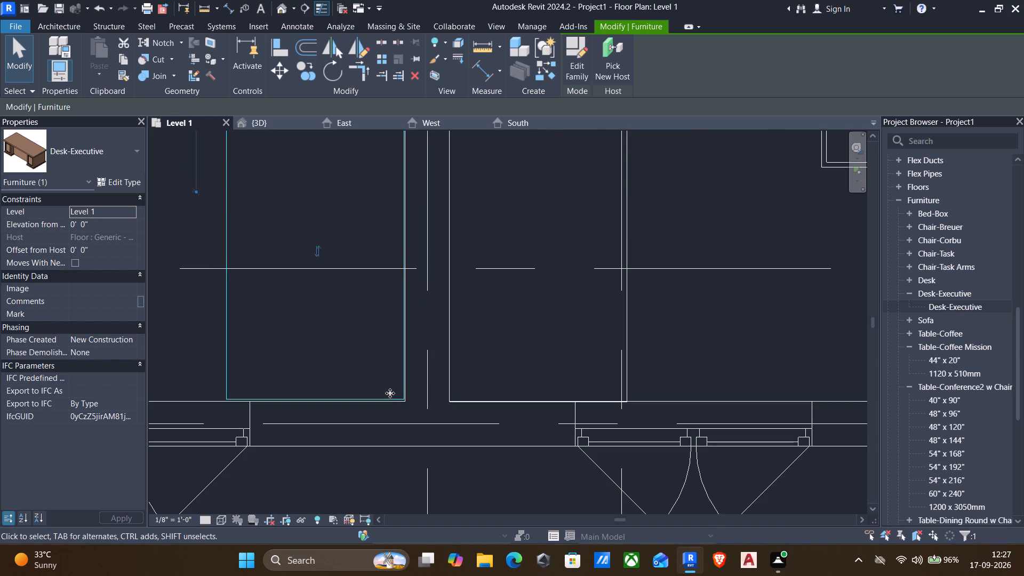
{"action": "key", "text": "Down"}
{"action": "scroll", "coordinate": [405, 395], "scroll_direction": "up", "scroll_amount": 2}
{"action": "key", "text": "Right"}
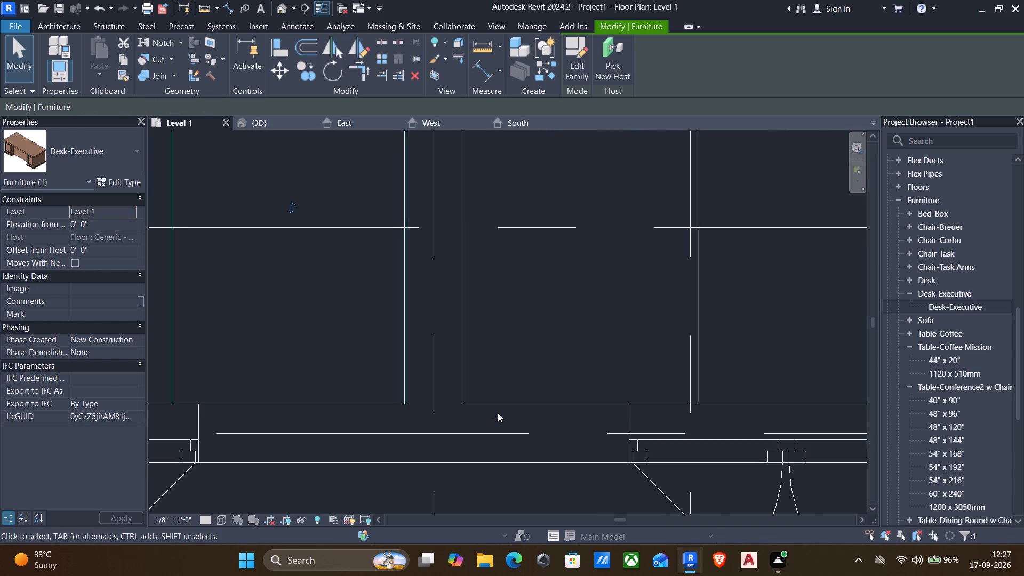
{"action": "key", "text": "Left"}
{"action": "scroll", "coordinate": [498, 413], "scroll_direction": "down", "scroll_amount": 3}
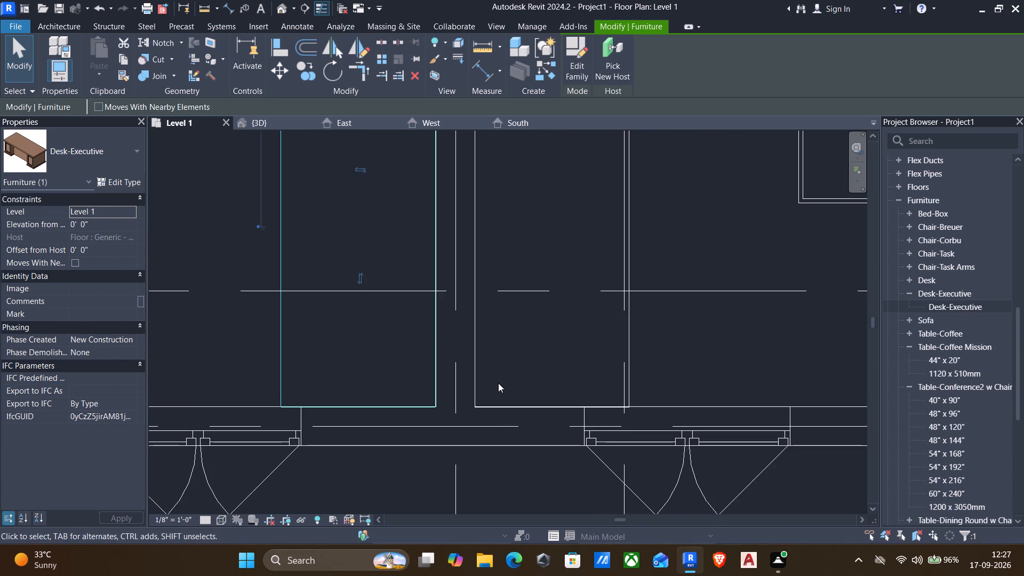
{"action": "key", "text": "Escape"}
In the 3D view, select the whole furnished storey, copy it and paste it aligned to Level 2.
{"action": "scroll", "coordinate": [498, 384], "scroll_direction": "down", "scroll_amount": 7}
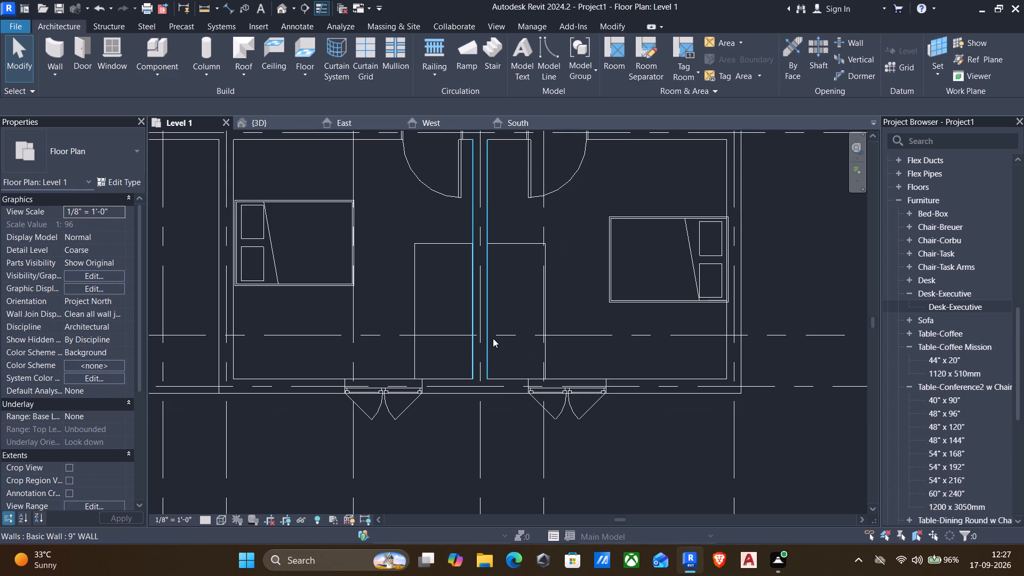
{"action": "scroll", "coordinate": [443, 248], "scroll_direction": "down", "scroll_amount": 6}
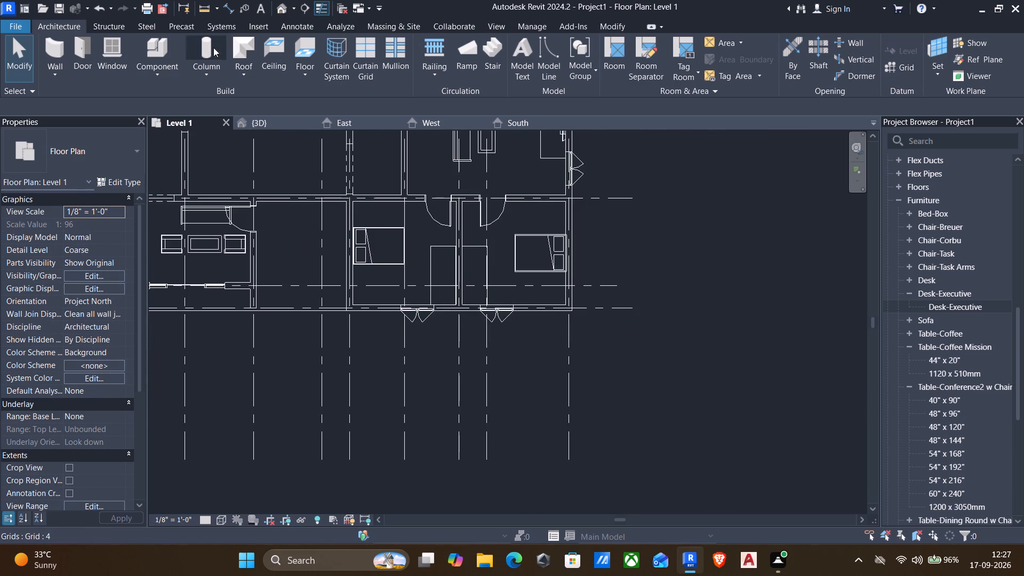
{"action": "left_click", "coordinate": [290, 118]}
{"action": "scroll", "coordinate": [331, 278], "scroll_direction": "down", "scroll_amount": 3}
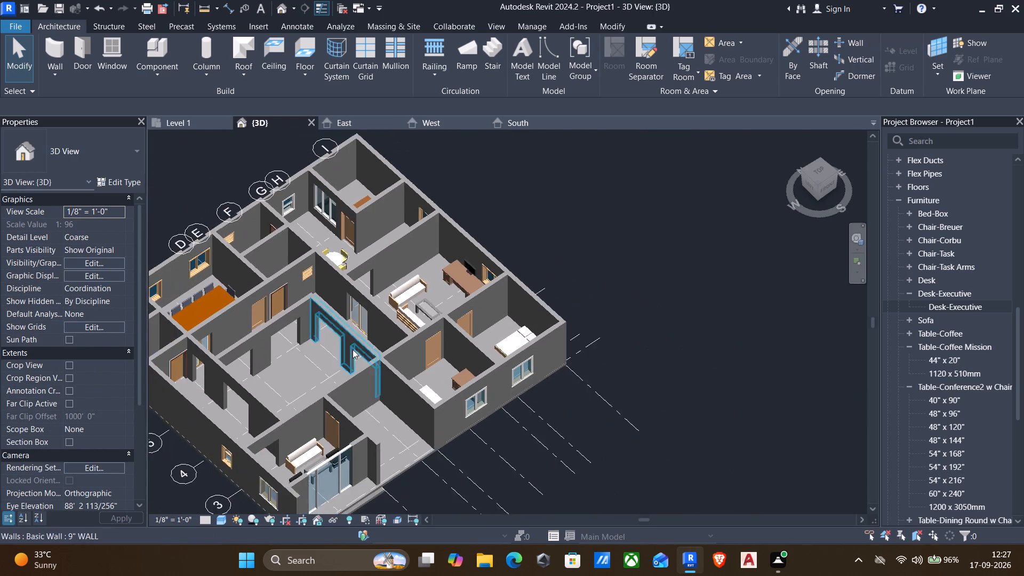
{"action": "scroll", "coordinate": [353, 349], "scroll_direction": "down", "scroll_amount": 3}
{"action": "middle_click_drag", "start_coordinate": [387, 368], "coordinate": [420, 333]}
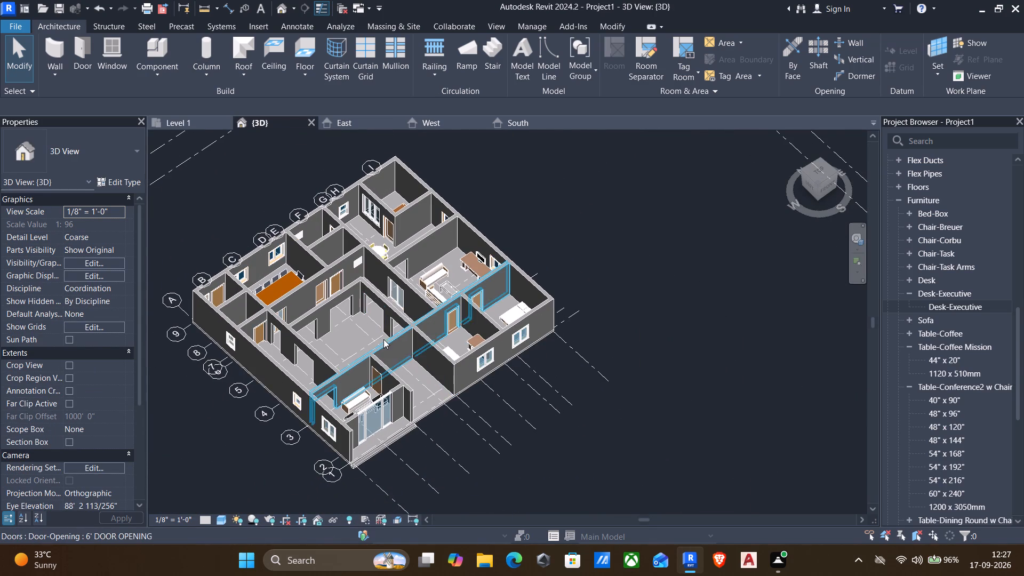
{"action": "middle_click_drag", "start_coordinate": [387, 340], "coordinate": [297, 221], "text": "shift"}
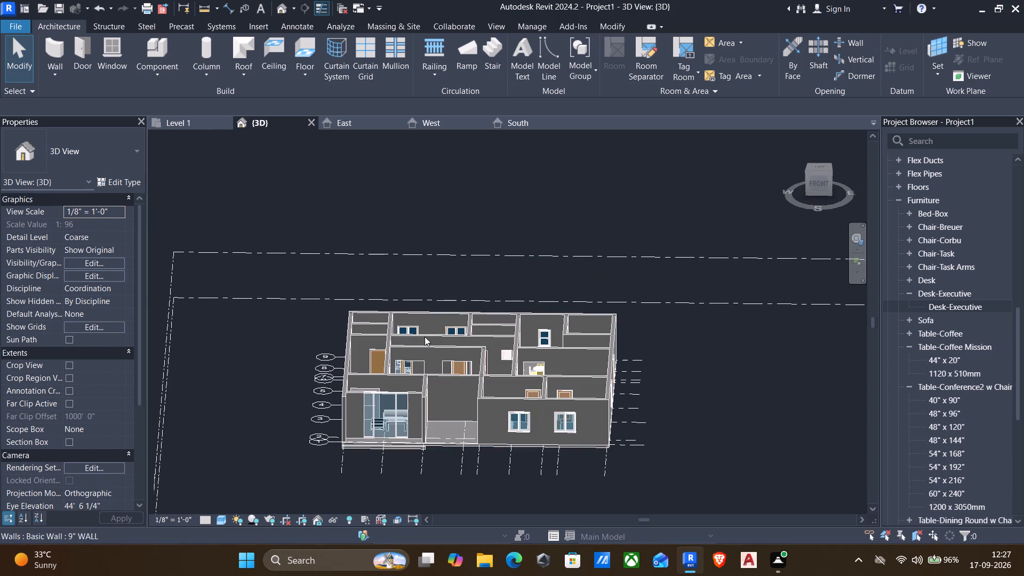
{"action": "scroll", "coordinate": [494, 428], "scroll_direction": "up", "scroll_amount": 2}
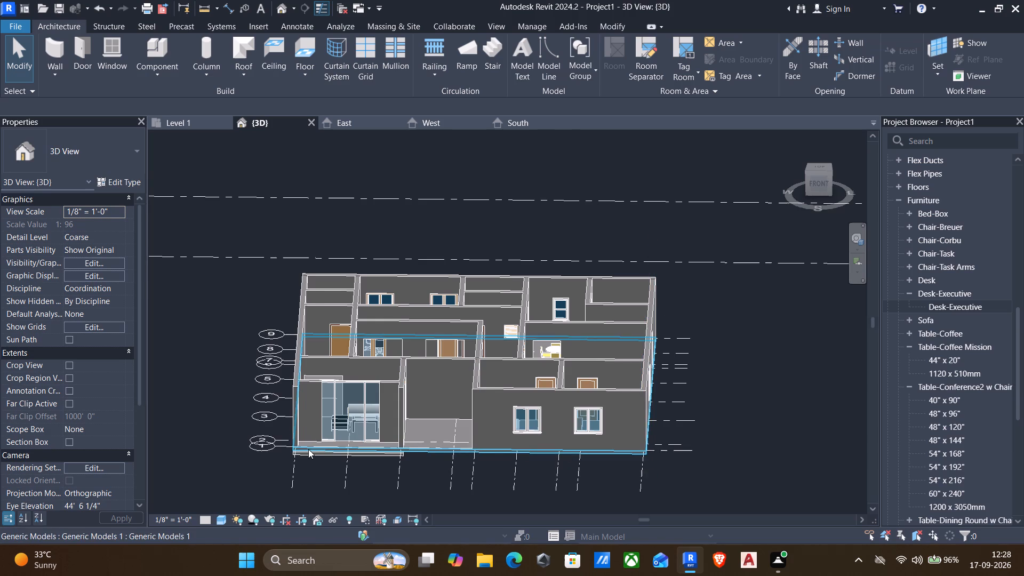
{"action": "scroll", "coordinate": [308, 449], "scroll_direction": "down", "scroll_amount": 2}
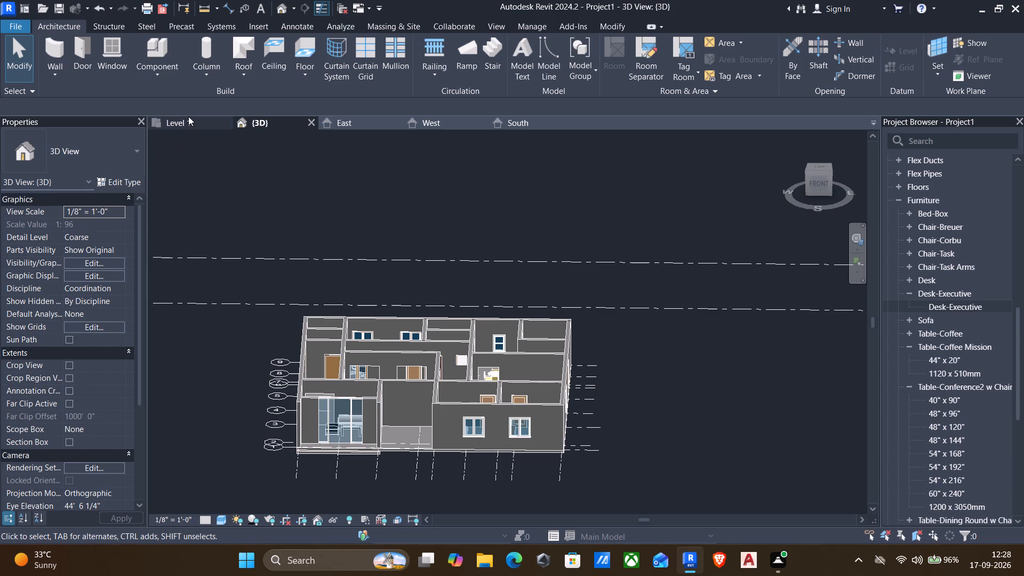
{"action": "scroll", "coordinate": [202, 170], "scroll_direction": "down", "scroll_amount": 2}
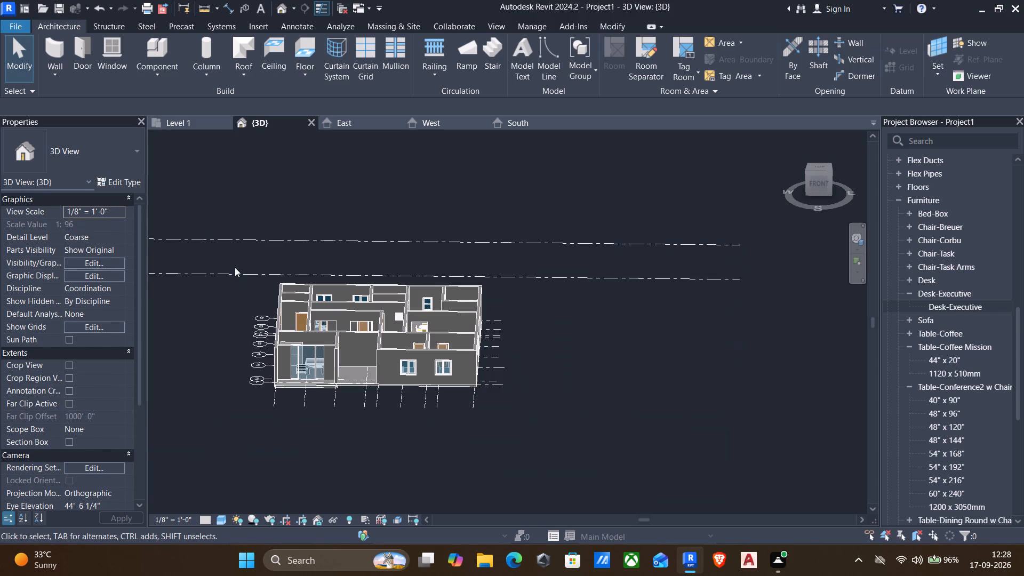
{"action": "left_click_drag", "start_coordinate": [217, 257], "coordinate": [600, 467]}
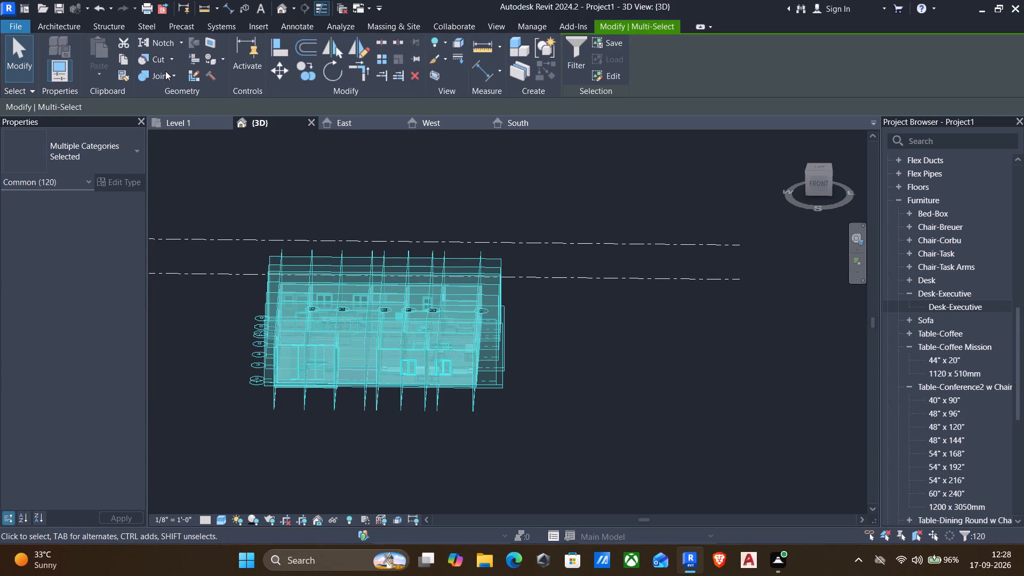
{"action": "left_click", "coordinate": [121, 59]}
{"action": "left_click", "coordinate": [93, 71]}
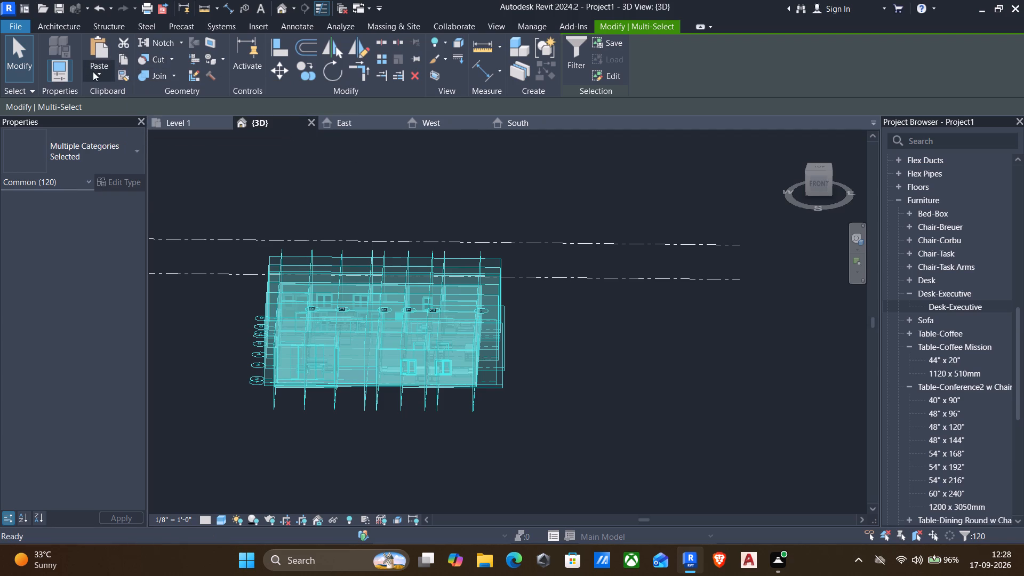
{"action": "left_click", "coordinate": [134, 123]}
{"action": "left_click", "coordinate": [454, 206]}
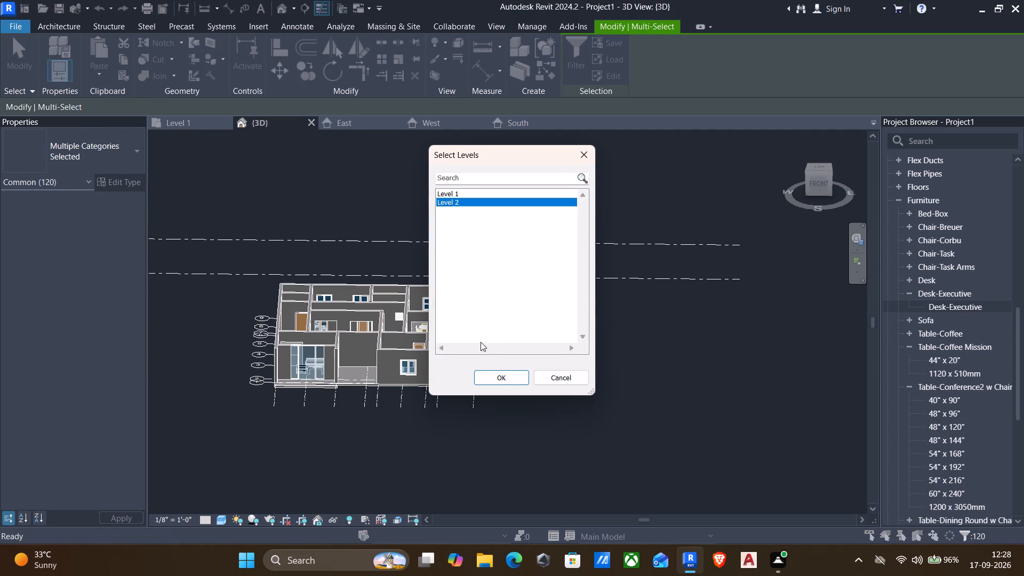
{"action": "left_click", "coordinate": [500, 381]}
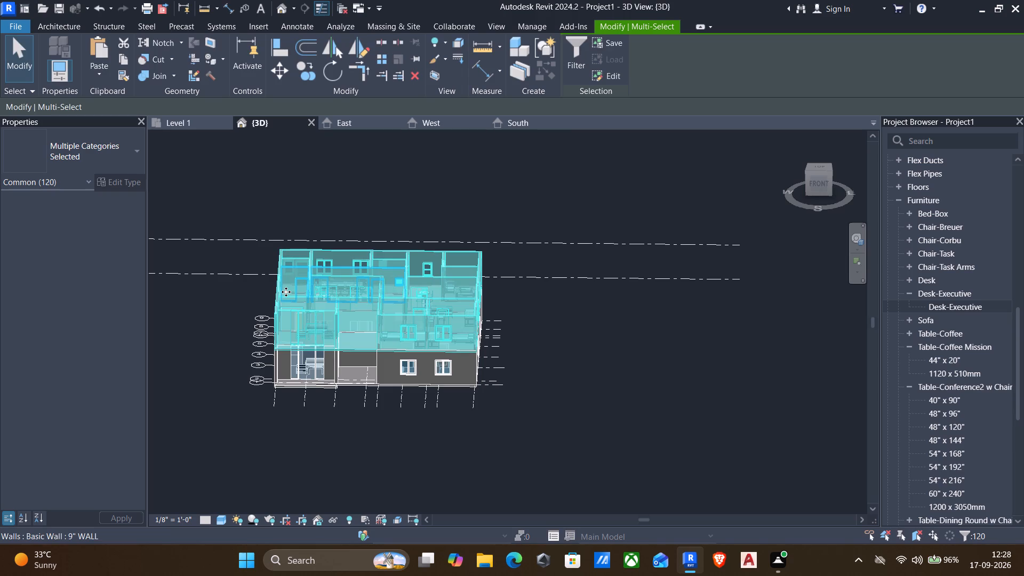
{"action": "key", "text": "Escape"}
Examine the two-storey house in 3D from the front, corners, sides and underside, checking the upper-floor rooms and façade.
{"action": "scroll", "coordinate": [342, 342], "scroll_direction": "up", "scroll_amount": 3}
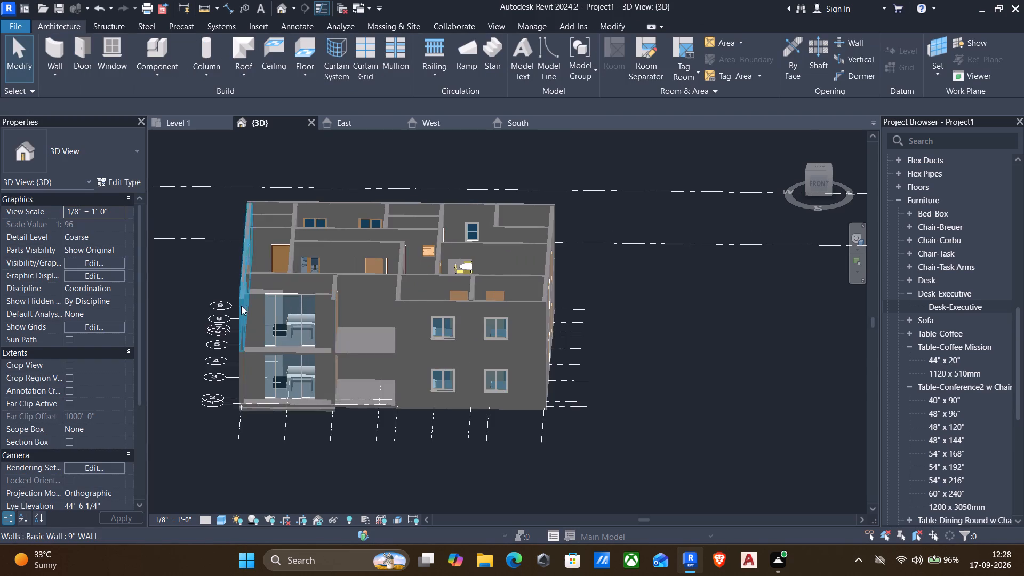
{"action": "scroll", "coordinate": [237, 300], "scroll_direction": "up", "scroll_amount": 3}
{"action": "scroll", "coordinate": [241, 300], "scroll_direction": "down", "scroll_amount": 2}
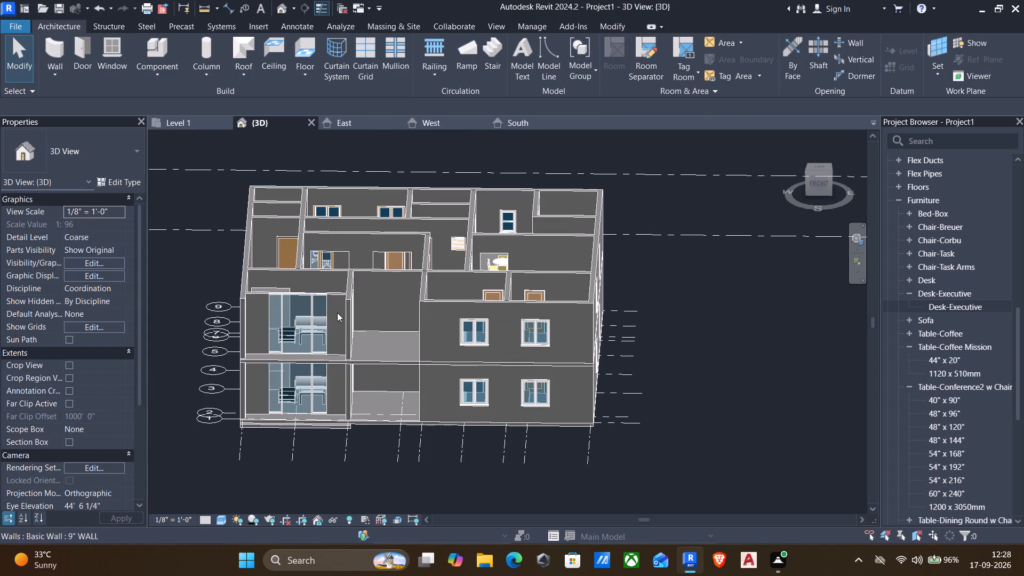
{"action": "scroll", "coordinate": [339, 313], "scroll_direction": "down", "scroll_amount": 1}
{"action": "middle_click_drag", "start_coordinate": [363, 317], "coordinate": [287, 351], "text": "shift"}
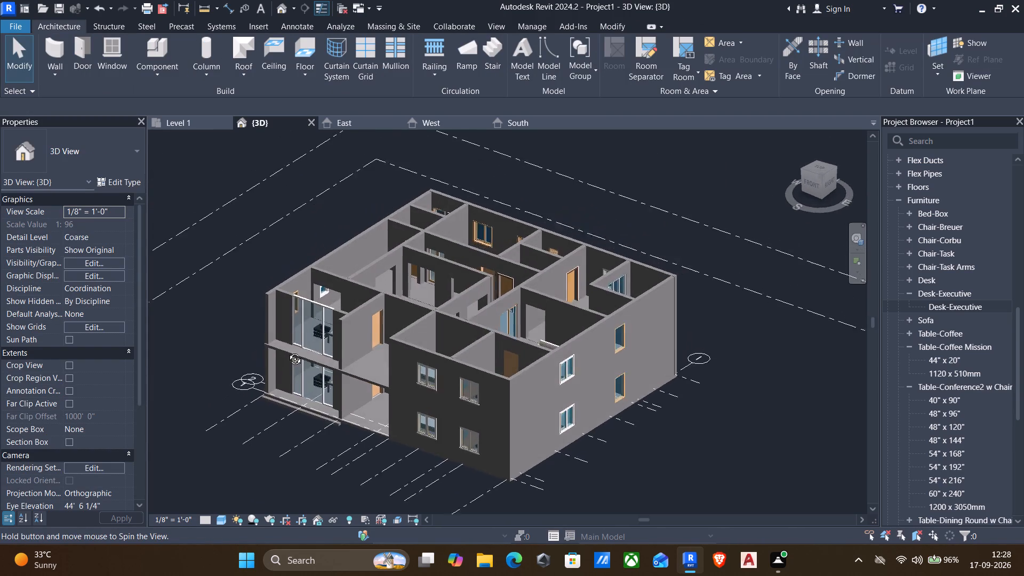
{"action": "middle_click_drag", "start_coordinate": [287, 351], "coordinate": [300, 375], "text": "shift"}
{"action": "scroll", "coordinate": [283, 305], "scroll_direction": "up", "scroll_amount": 3}
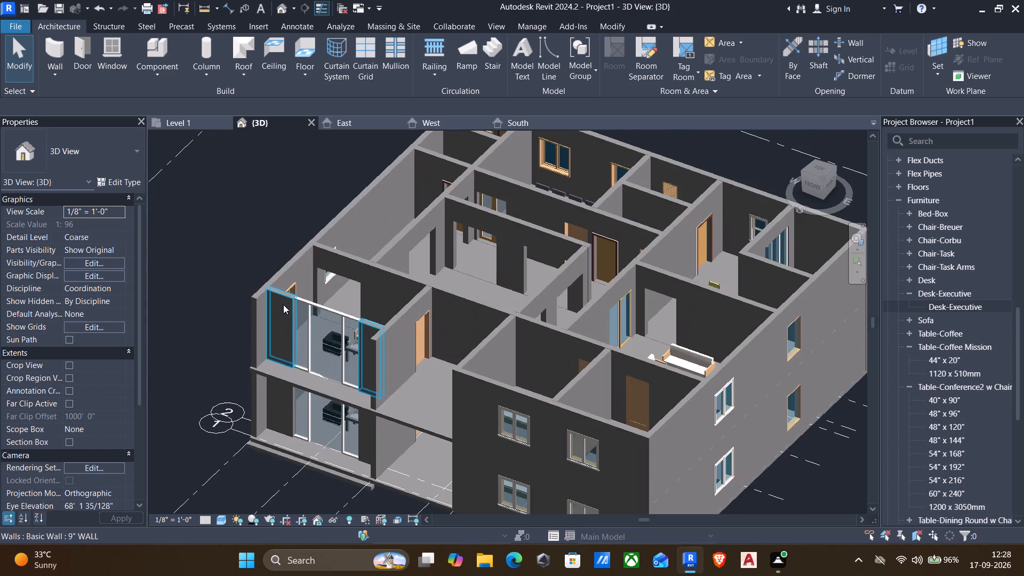
{"action": "scroll", "coordinate": [385, 346], "scroll_direction": "up", "scroll_amount": 3}
{"action": "scroll", "coordinate": [386, 351], "scroll_direction": "down", "scroll_amount": 5}
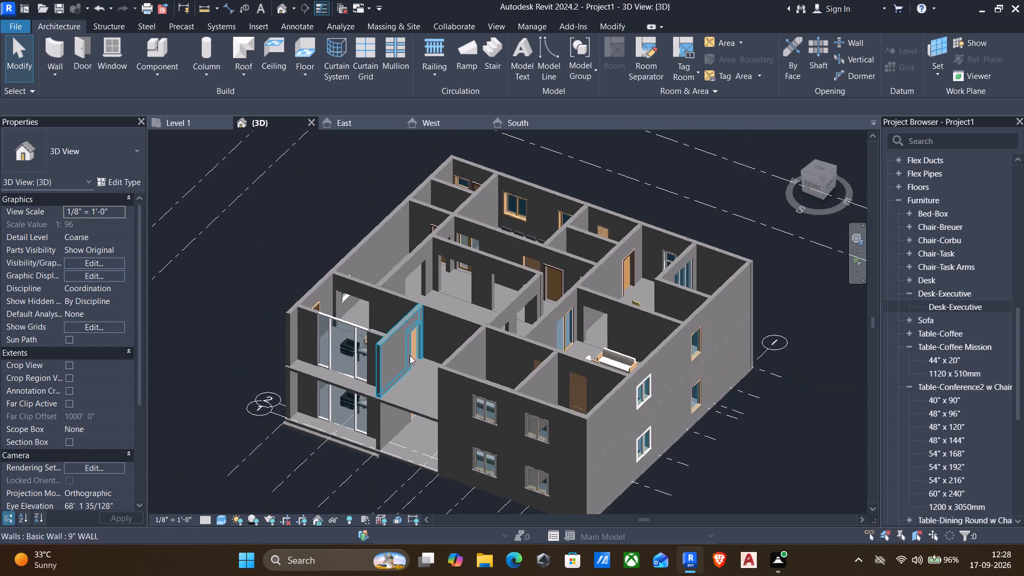
{"action": "scroll", "coordinate": [435, 359], "scroll_direction": "down", "scroll_amount": 1}
{"action": "scroll", "coordinate": [435, 359], "scroll_direction": "up", "scroll_amount": 3}
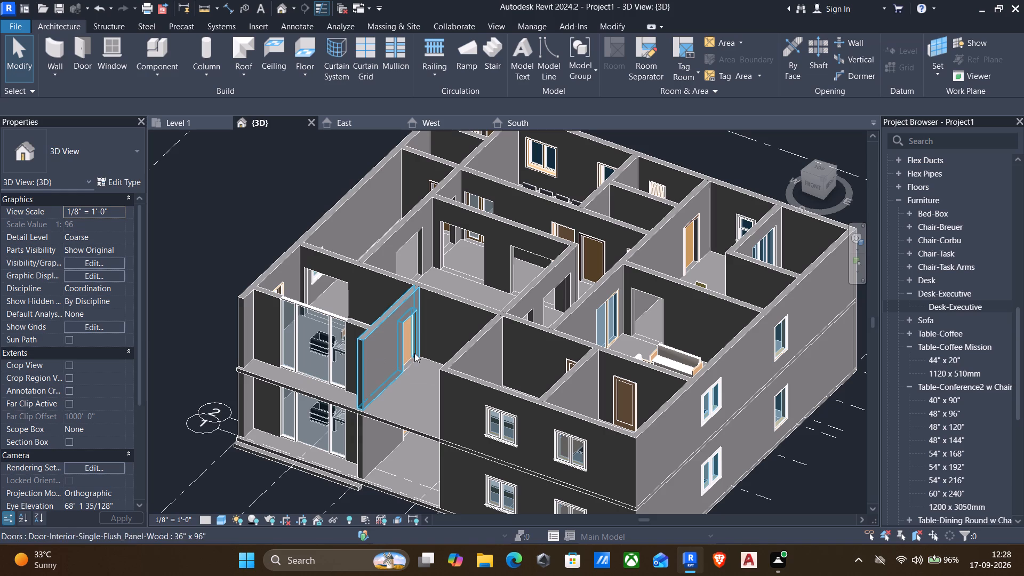
{"action": "scroll", "coordinate": [401, 420], "scroll_direction": "down", "scroll_amount": 2}
{"action": "middle_click_drag", "start_coordinate": [406, 427], "coordinate": [380, 384]}
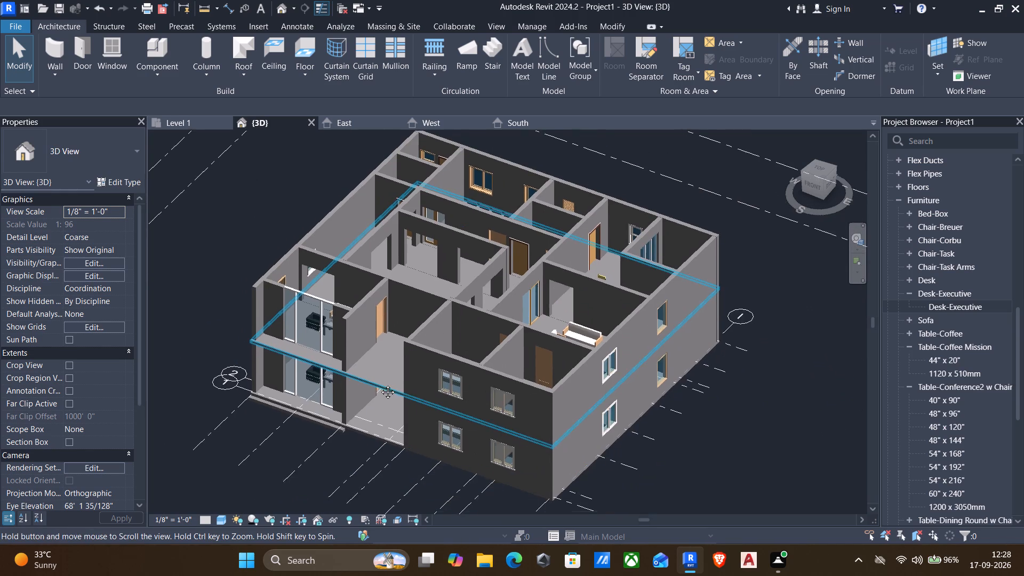
{"action": "middle_click_drag", "start_coordinate": [380, 384], "coordinate": [380, 383]}
{"action": "scroll", "coordinate": [380, 383], "scroll_direction": "down", "scroll_amount": 1}
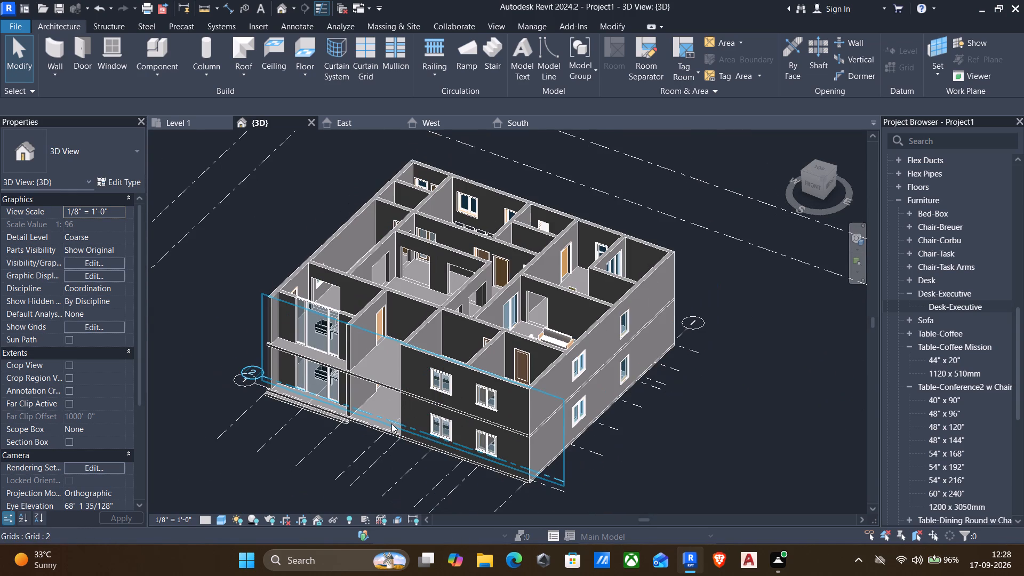
{"action": "middle_click_drag", "start_coordinate": [395, 425], "coordinate": [406, 421], "text": "shift"}
{"action": "scroll", "coordinate": [397, 425], "scroll_direction": "down", "scroll_amount": 2}
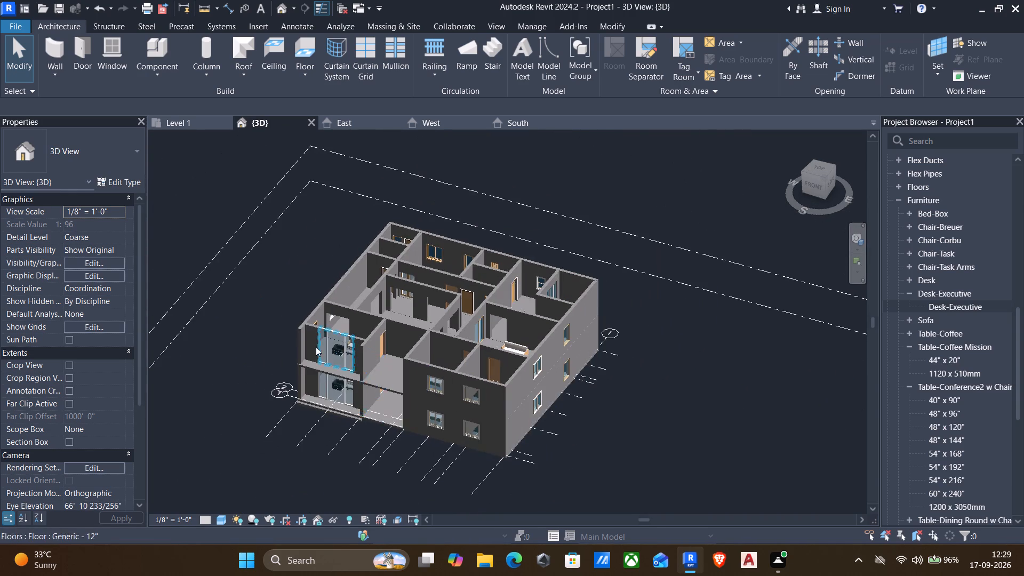
{"action": "middle_click_drag", "start_coordinate": [267, 292], "coordinate": [326, 276], "text": "shift"}
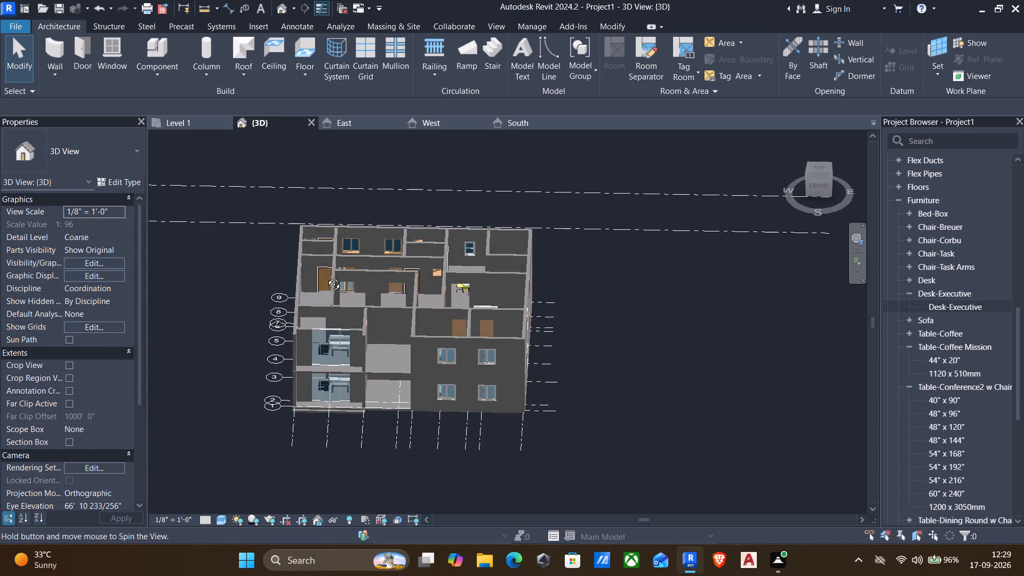
{"action": "middle_click_drag", "start_coordinate": [326, 276], "coordinate": [361, 261], "text": "shift"}
{"action": "scroll", "coordinate": [363, 259], "scroll_direction": "up", "scroll_amount": 1, "text": "shift"}
{"action": "scroll", "coordinate": [352, 298], "scroll_direction": "down", "scroll_amount": 3}
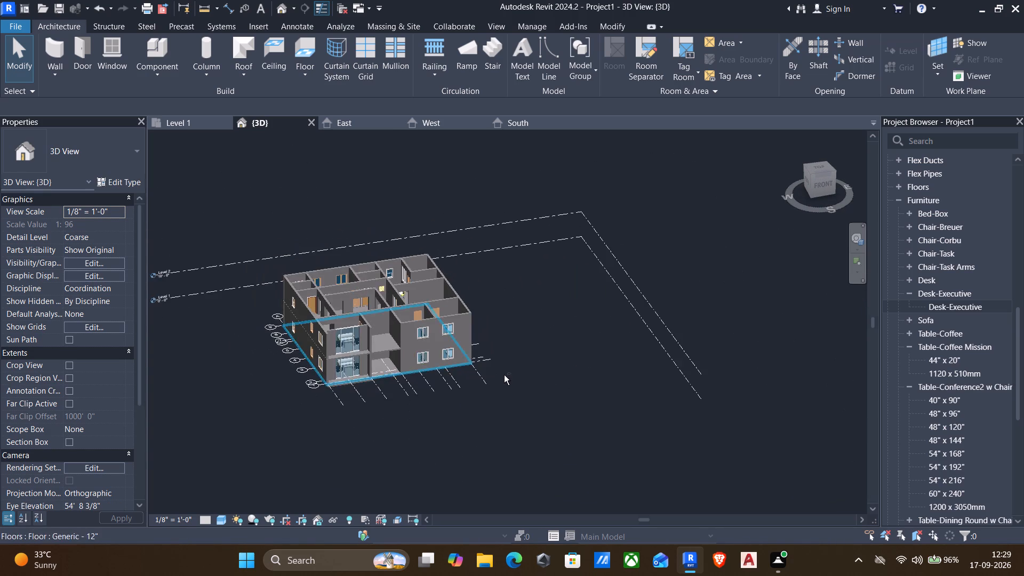
{"action": "middle_click_drag", "start_coordinate": [504, 375], "coordinate": [564, 193], "text": "shift"}
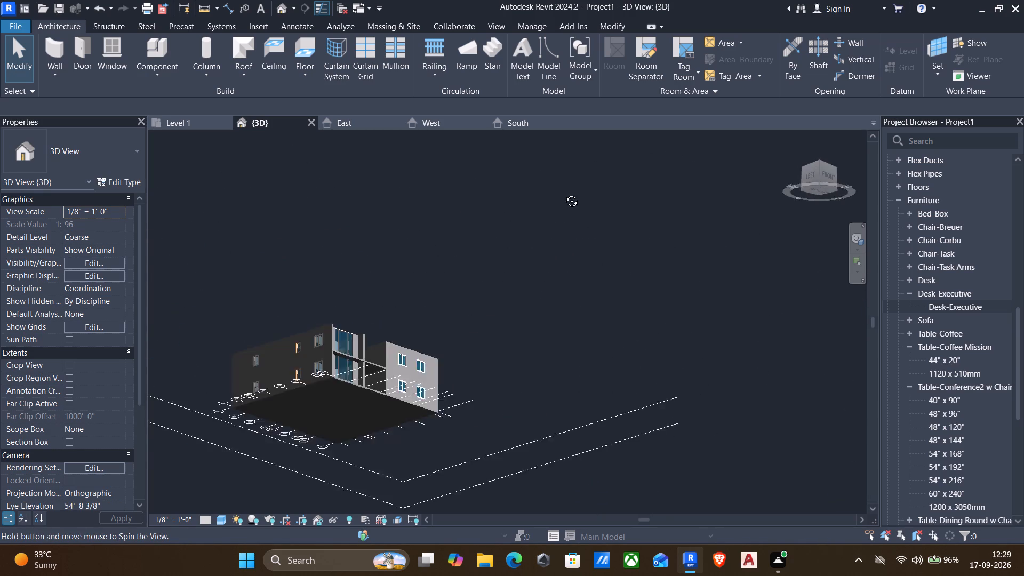
{"action": "middle_click_drag", "start_coordinate": [564, 193], "coordinate": [437, 344], "text": "shift"}
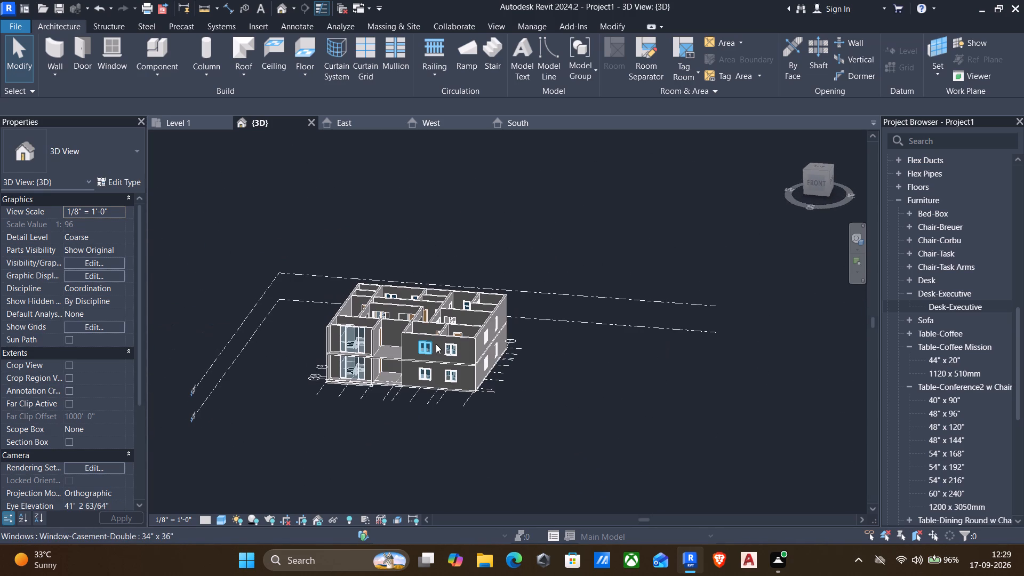
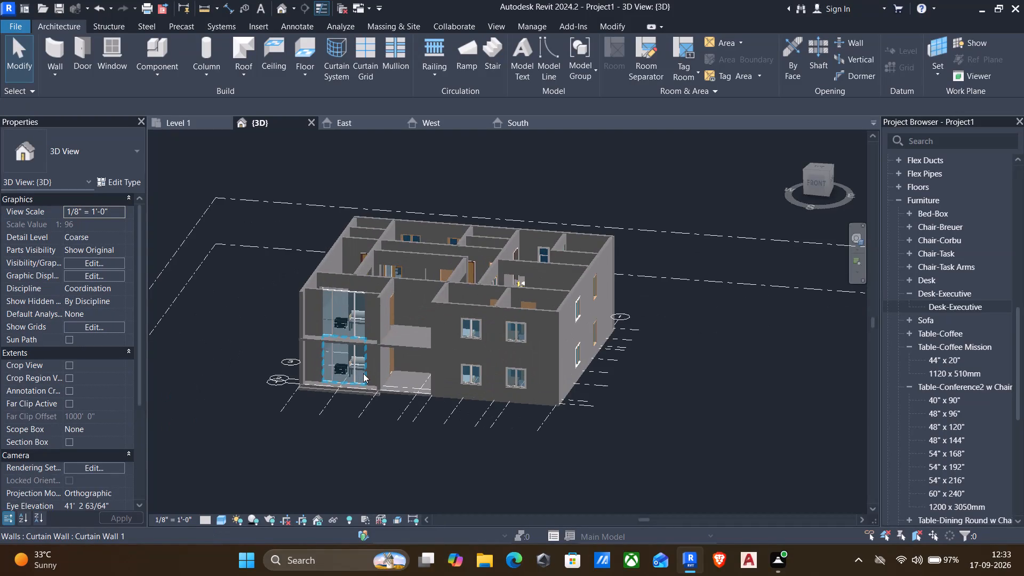
Delete the Level 2 9" walls enclosing the front sitting room: the side wall with the door and the front wall around the glazing.
{"action": "scroll", "coordinate": [362, 359], "scroll_direction": "up", "scroll_amount": 2}
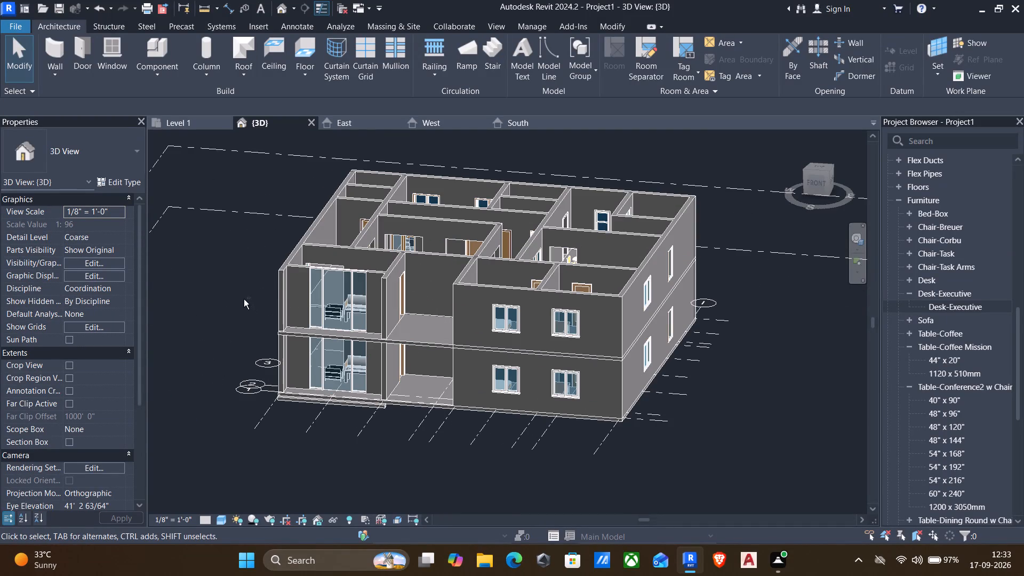
{"action": "key", "text": "Escape"}
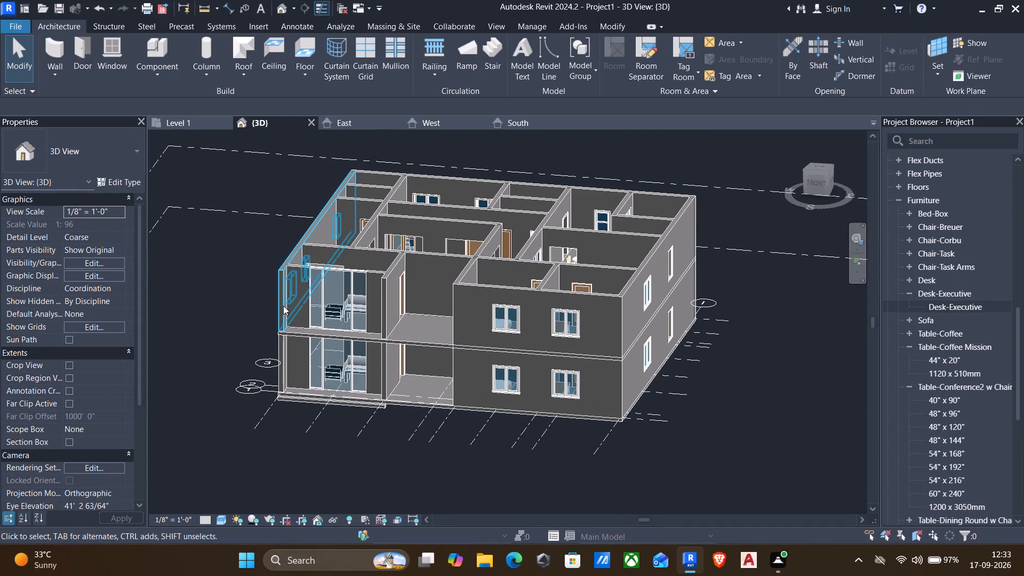
{"action": "scroll", "coordinate": [306, 314], "scroll_direction": "up", "scroll_amount": 3}
{"action": "scroll", "coordinate": [382, 299], "scroll_direction": "up", "scroll_amount": 3}
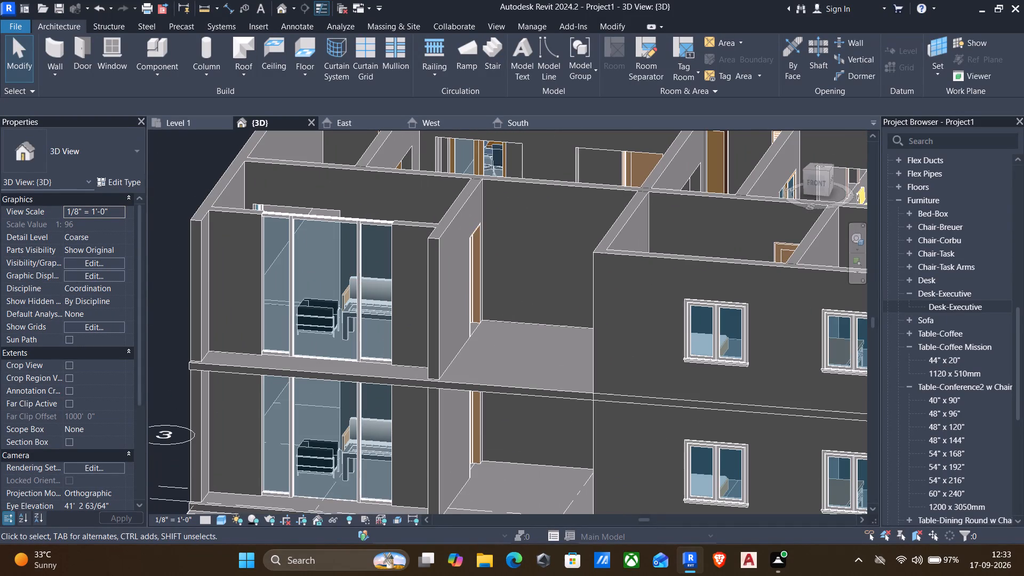
{"action": "left_click", "coordinate": [441, 265]}
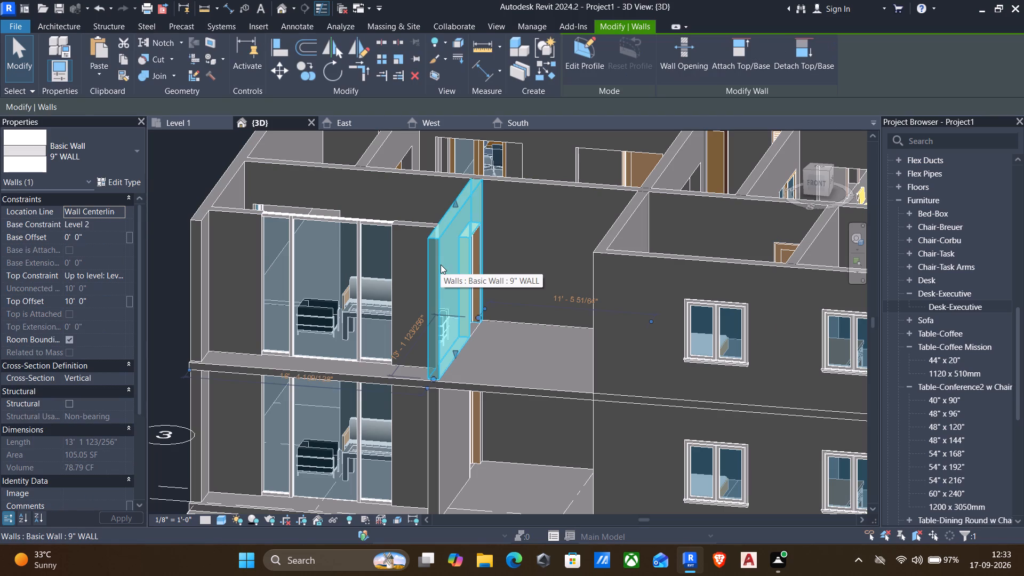
{"action": "key", "text": "Delete"}
{"action": "left_click", "coordinate": [444, 299]}
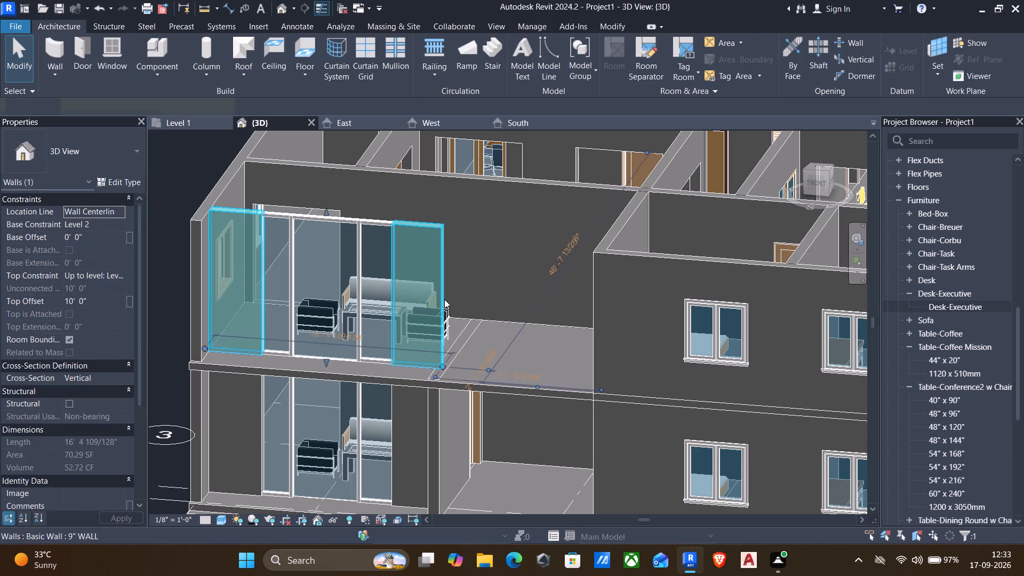
{"action": "key", "text": "Delete"}
Delete the Level 2 sitting room's sofa, coffee table, both Corbu chairs and the front curtain wall, leaving the floor clear.
{"action": "left_click", "coordinate": [421, 316]}
{"action": "key", "text": "Delete"}
{"action": "left_click", "coordinate": [421, 313]}
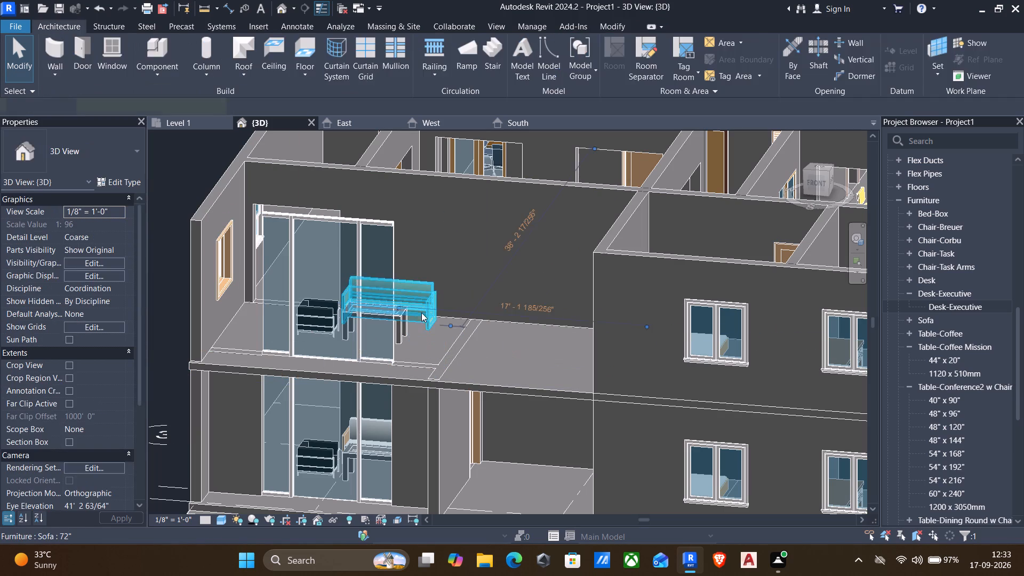
{"action": "key", "text": "Delete"}
{"action": "left_click", "coordinate": [404, 335]}
{"action": "key", "text": "Delete"}
{"action": "left_click", "coordinate": [385, 346]}
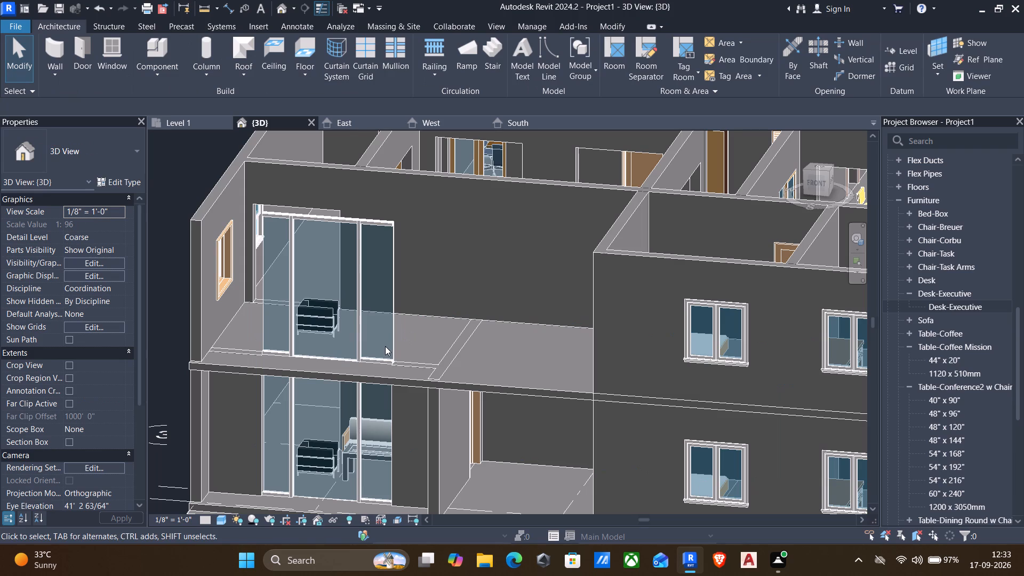
{"action": "key", "text": "Delete"}
{"action": "left_click", "coordinate": [392, 323]}
{"action": "key", "text": "Delete"}
{"action": "left_click", "coordinate": [307, 314]}
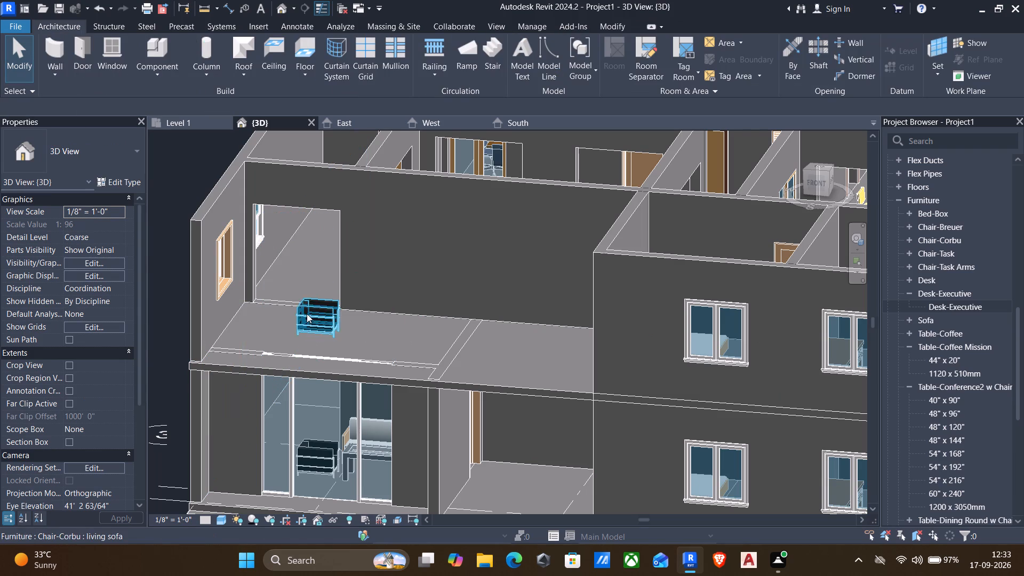
{"action": "key", "text": "Delete"}
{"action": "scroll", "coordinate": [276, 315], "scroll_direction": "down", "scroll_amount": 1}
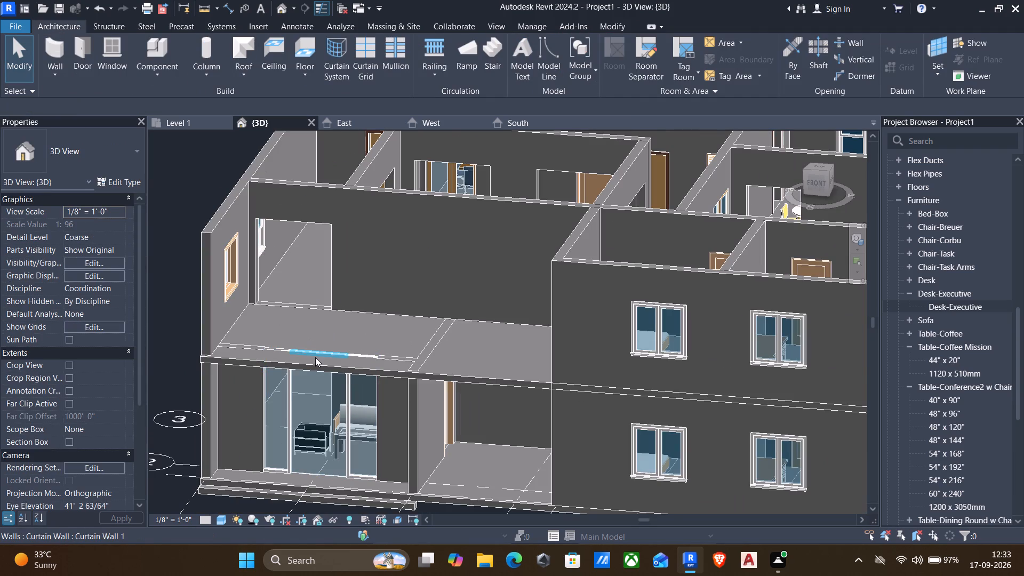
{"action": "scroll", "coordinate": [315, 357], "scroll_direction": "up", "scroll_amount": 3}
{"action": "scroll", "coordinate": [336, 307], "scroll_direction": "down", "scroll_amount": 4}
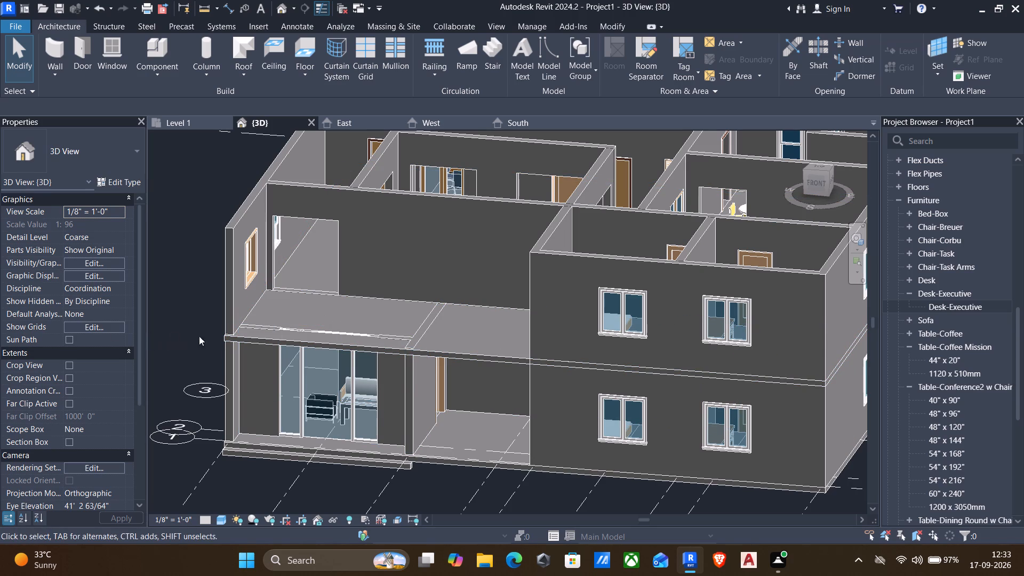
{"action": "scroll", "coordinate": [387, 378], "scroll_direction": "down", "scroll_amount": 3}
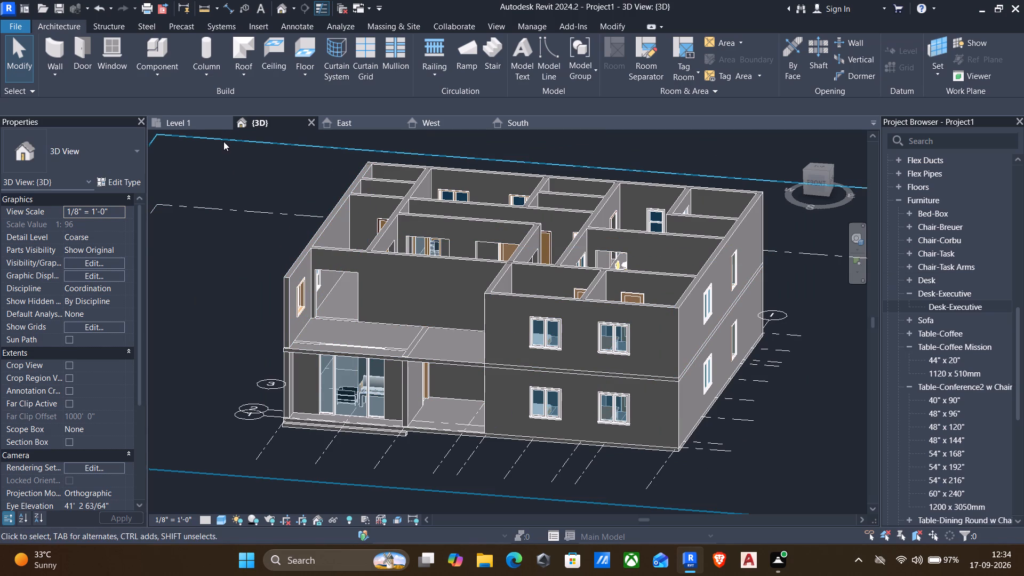
In the Level 1 plan, open the type properties of the front bedroom's Window-Casement-Double 34" x 36" window.
{"action": "left_click", "coordinate": [197, 125]}
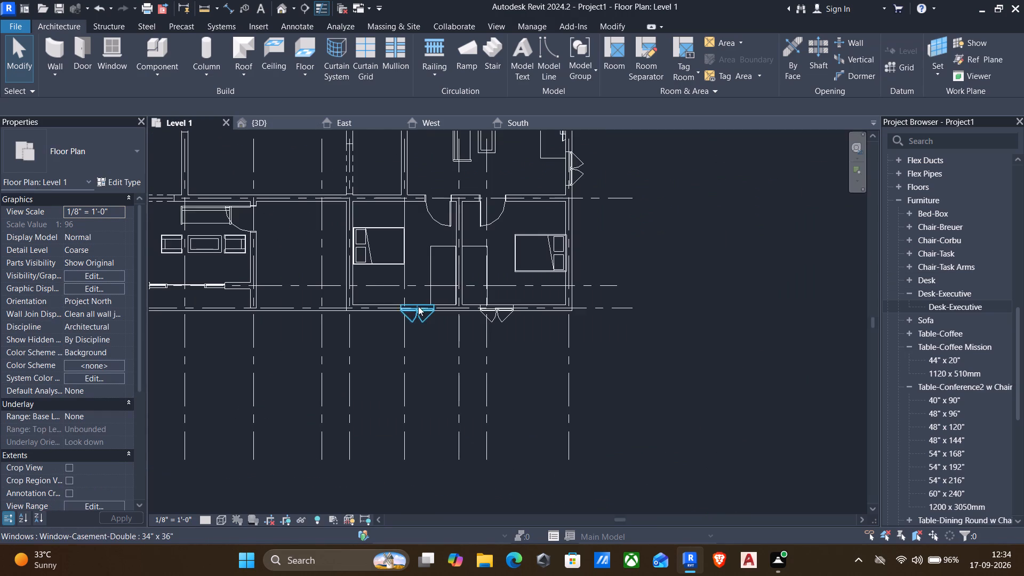
{"action": "scroll", "coordinate": [453, 313], "scroll_direction": "down", "scroll_amount": 2}
{"action": "scroll", "coordinate": [355, 317], "scroll_direction": "up", "scroll_amount": 4}
{"action": "scroll", "coordinate": [460, 342], "scroll_direction": "up", "scroll_amount": 1}
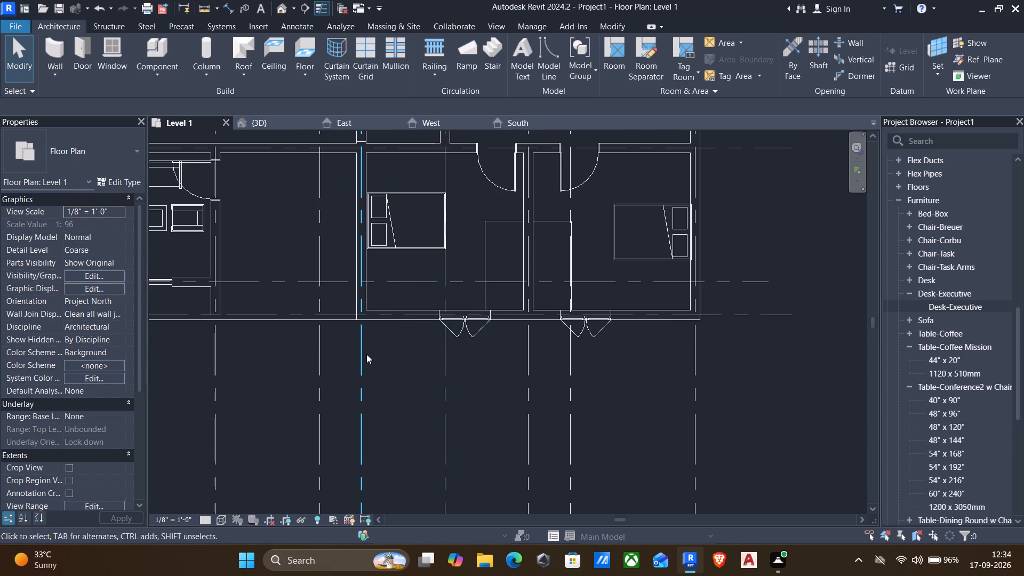
{"action": "scroll", "coordinate": [428, 347], "scroll_direction": "up", "scroll_amount": 1}
{"action": "scroll", "coordinate": [390, 356], "scroll_direction": "down", "scroll_amount": 2}
{"action": "middle_click_drag", "start_coordinate": [325, 374], "coordinate": [547, 403]}
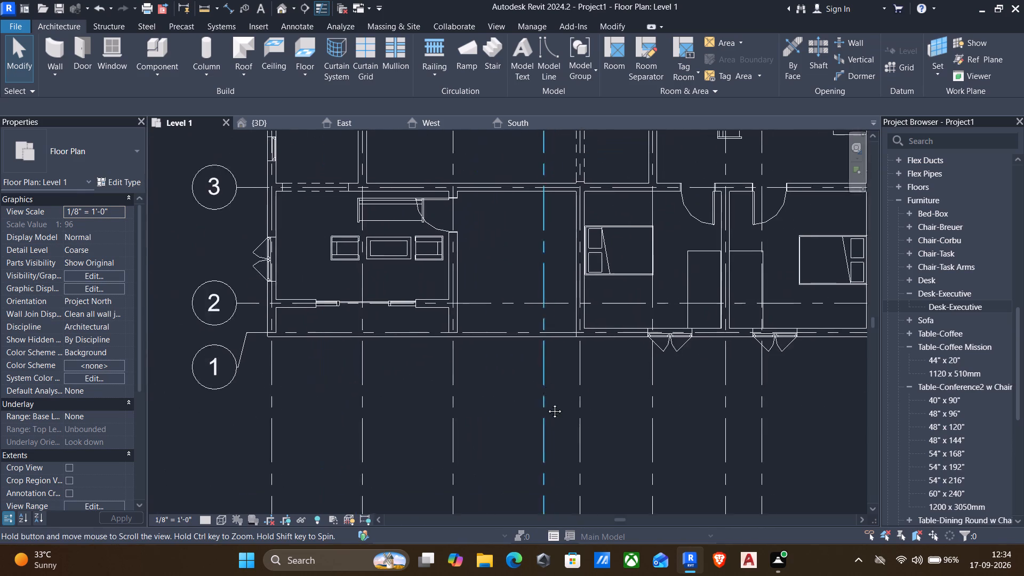
{"action": "middle_click_drag", "start_coordinate": [547, 403], "coordinate": [414, 372]}
{"action": "left_click", "coordinate": [516, 319]}
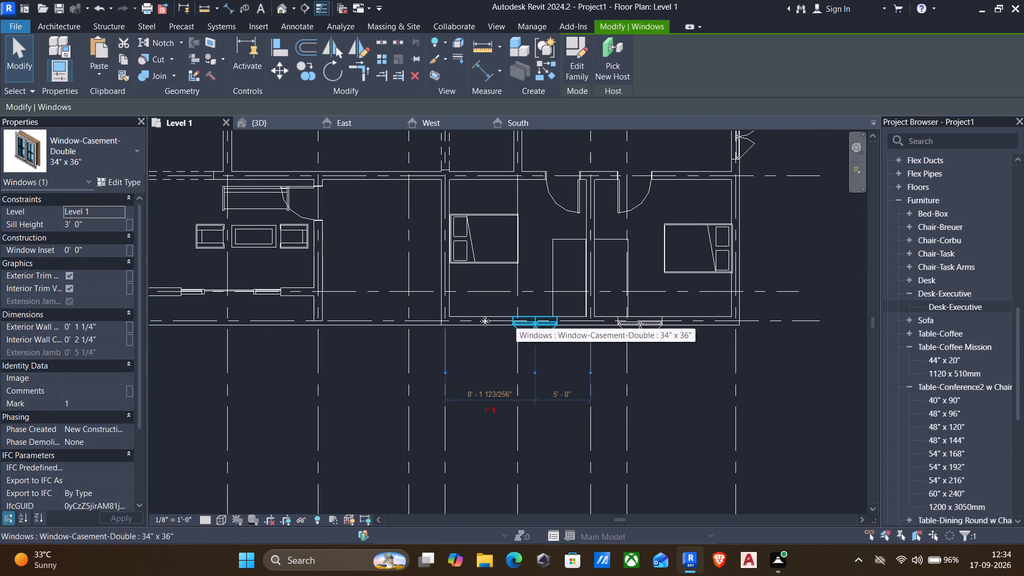
{"action": "left_click", "coordinate": [127, 186]}
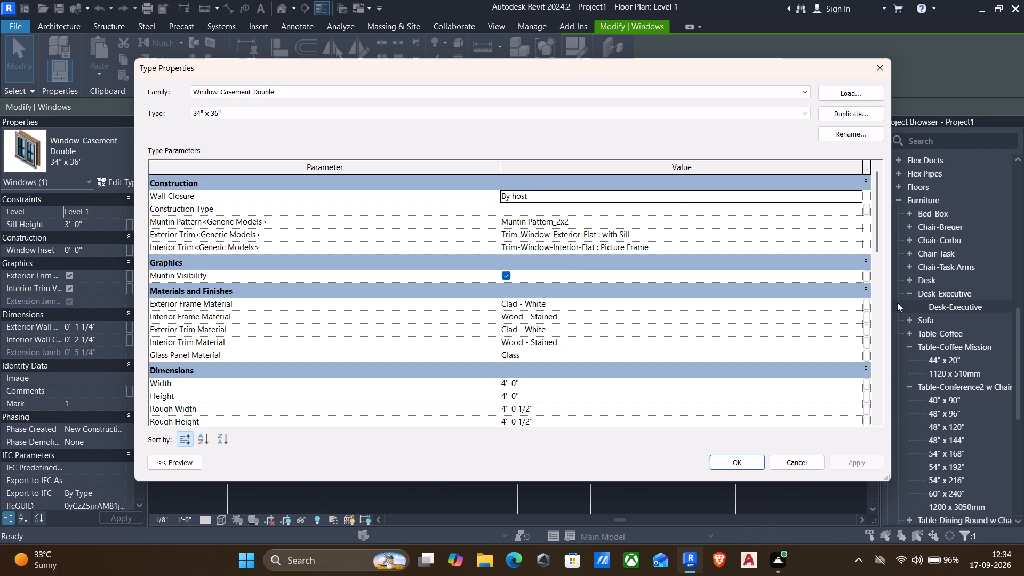
Open the window type's Exterior Frame Material for editing and browse the project materials for a replacement.
{"action": "left_click", "coordinate": [858, 306]}
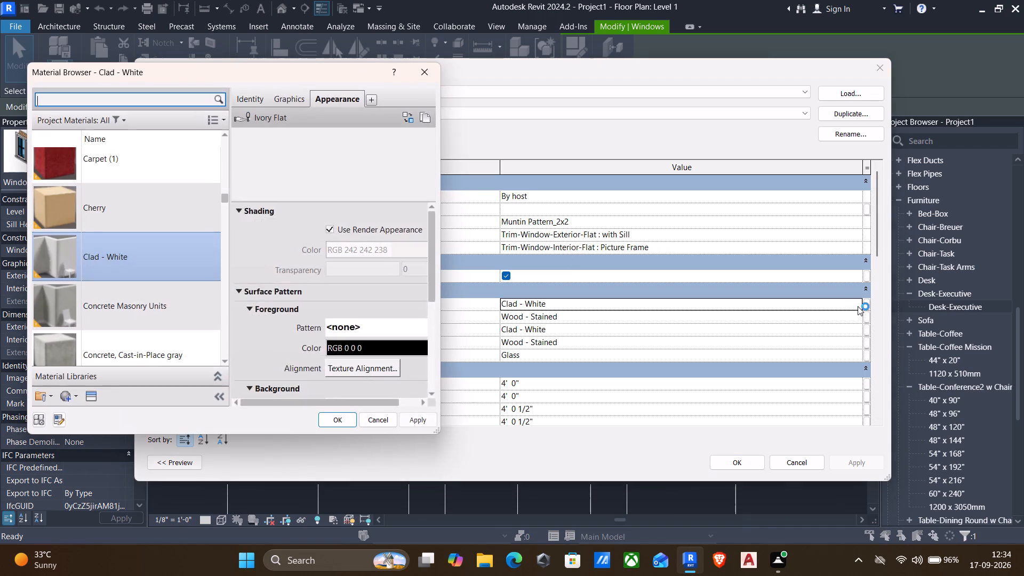
{"action": "scroll", "coordinate": [106, 245], "scroll_direction": "down", "scroll_amount": 12}
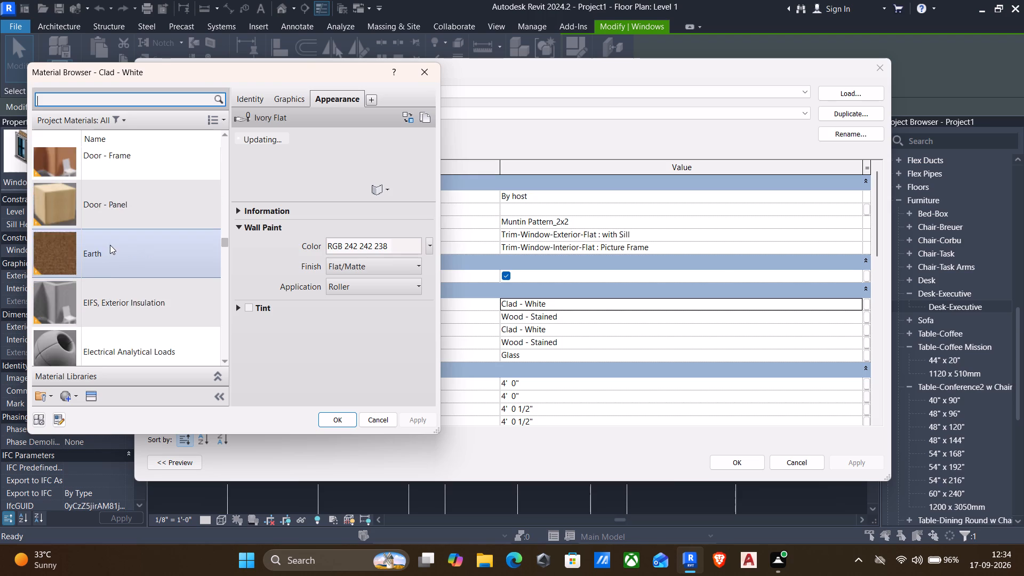
{"action": "scroll", "coordinate": [110, 245], "scroll_direction": "down", "scroll_amount": 13}
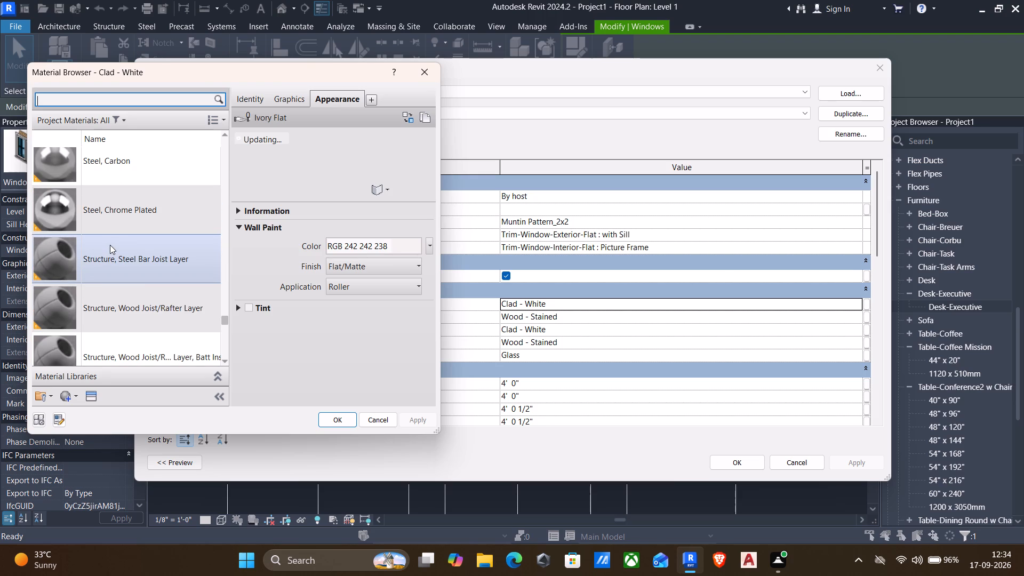
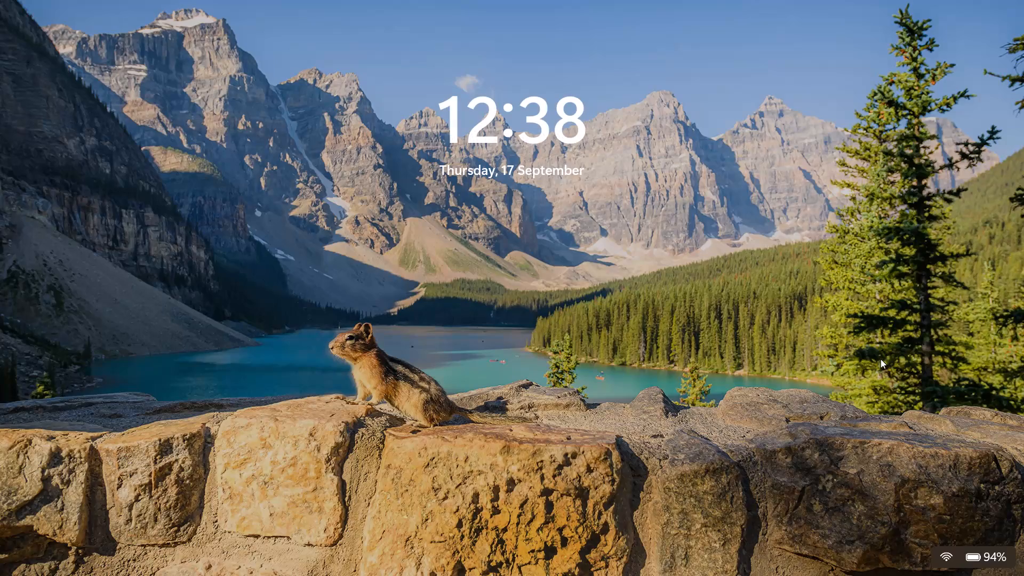
Dismiss the lock screen to return to the open Revit material editing session.
{"action": "key", "text": "space"}
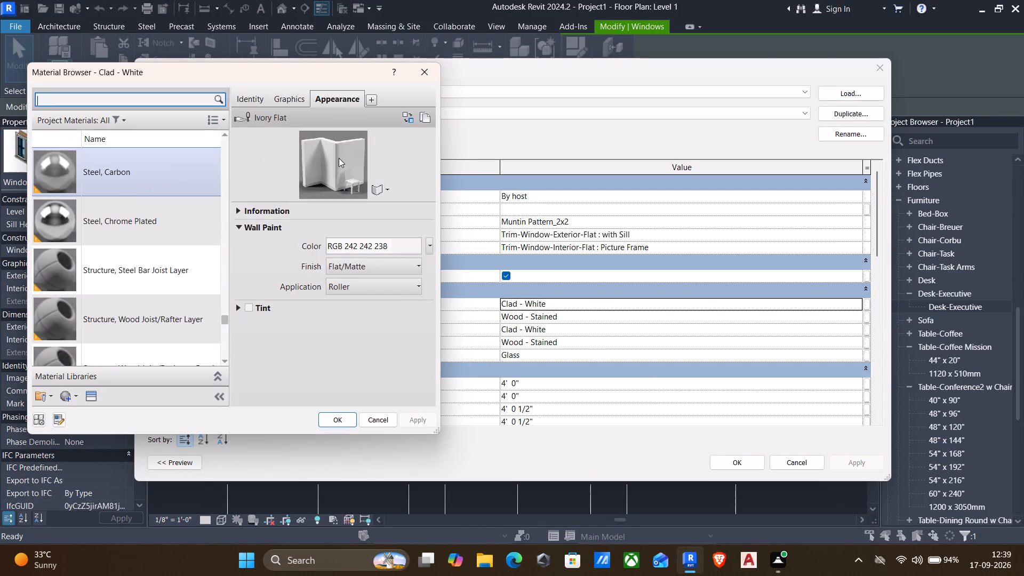
Create a new project material and name it "window living".
{"action": "left_click", "coordinate": [244, 97]}
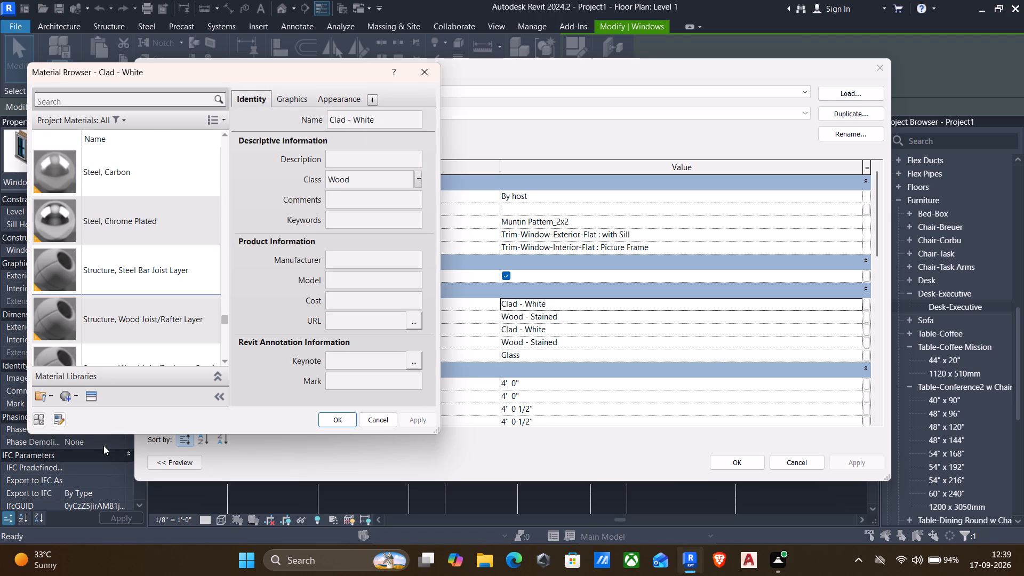
{"action": "left_click", "coordinate": [66, 394]}
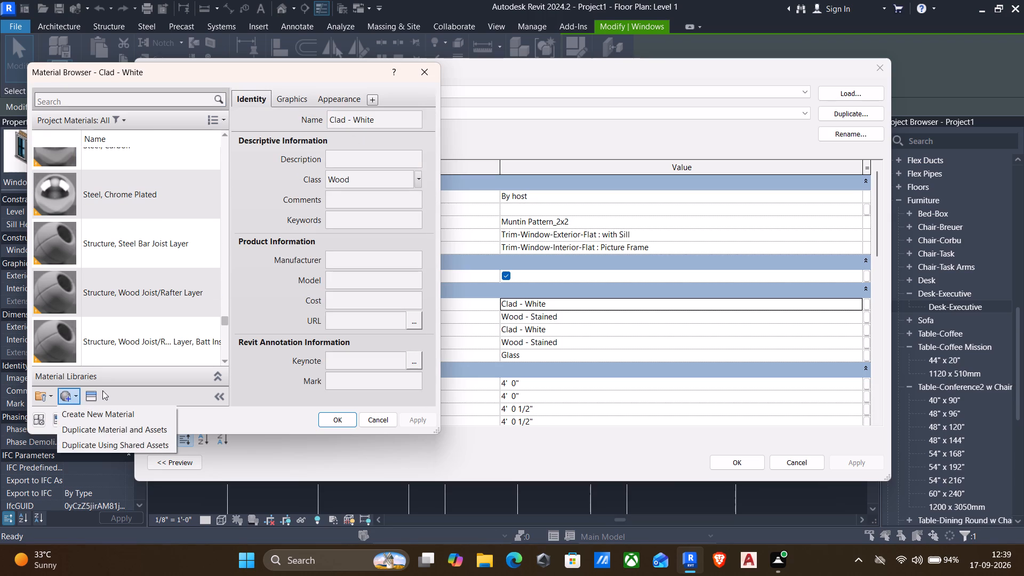
{"action": "left_click", "coordinate": [118, 413]}
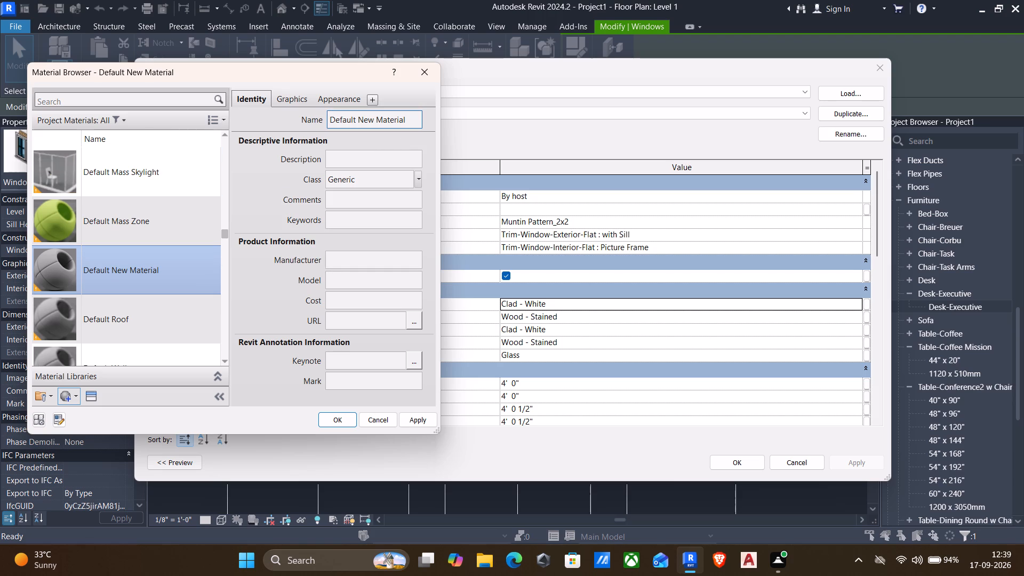
{"action": "left_click_drag", "start_coordinate": [412, 122], "coordinate": [409, 138]}
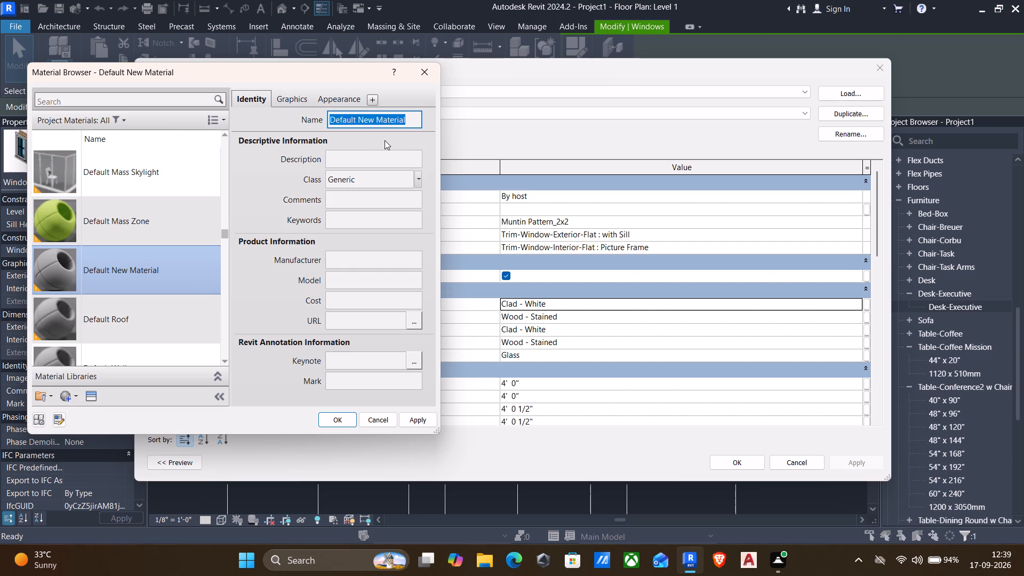
{"action": "type", "text": "window"}
{"action": "key", "text": "space"}
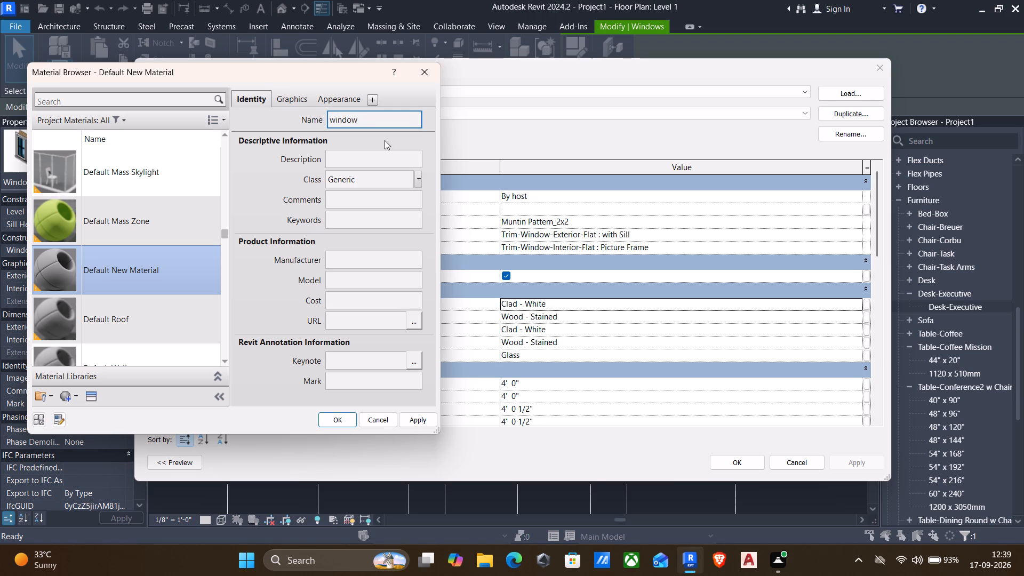
{"action": "key", "text": "space"}
{"action": "type", "text": "living"}
{"action": "left_click", "coordinate": [412, 418]}
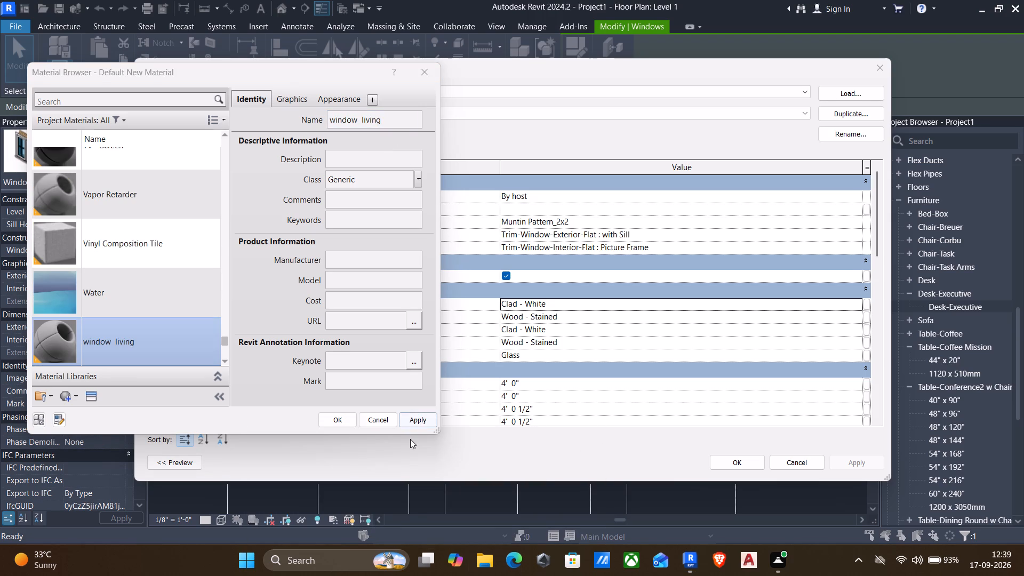
{"action": "left_click", "coordinate": [408, 419]}
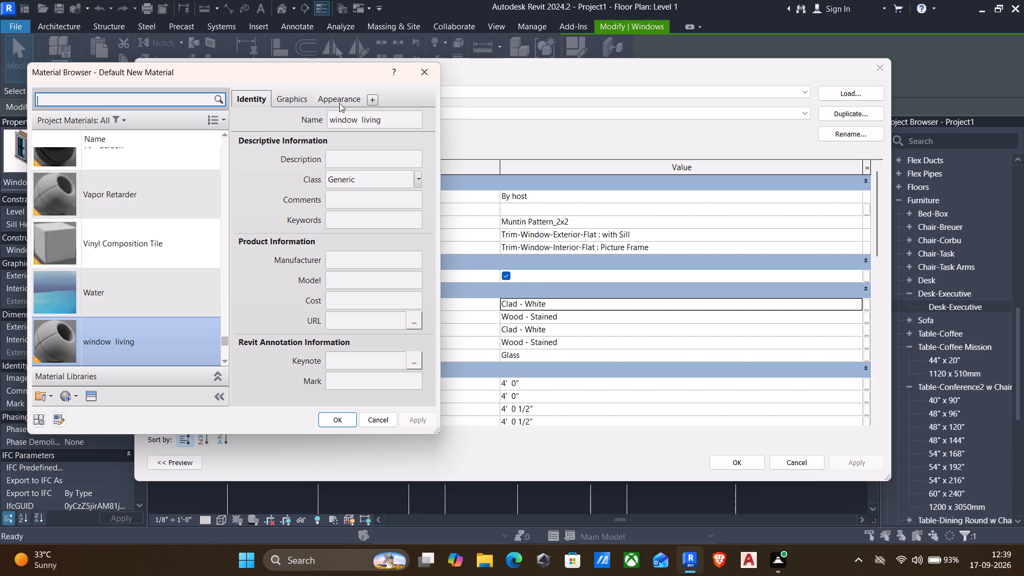
For the new material's appearance, open the appearance asset library and expand its Metal category.
{"action": "left_click", "coordinate": [340, 100]}
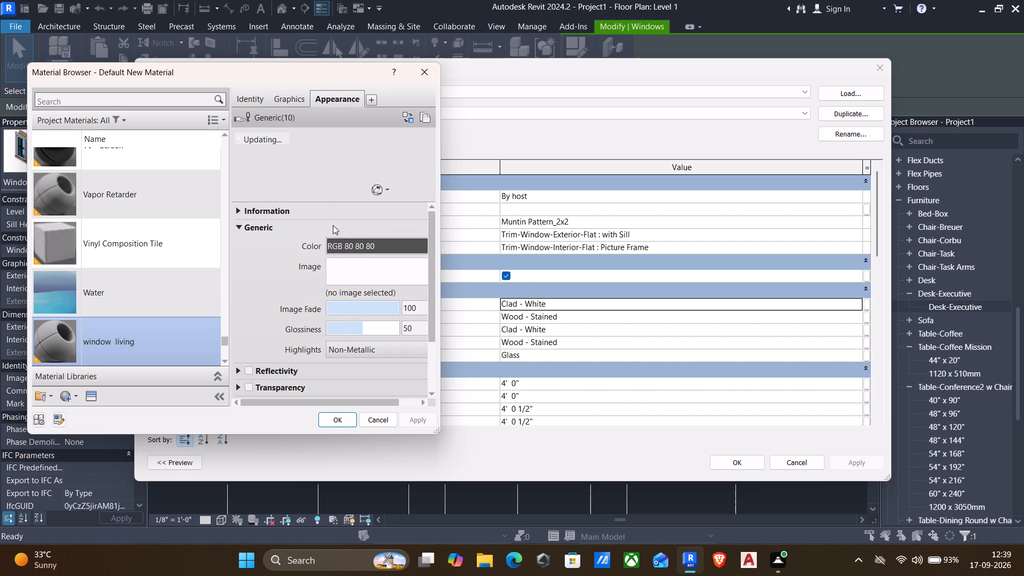
{"action": "left_click", "coordinate": [86, 395]}
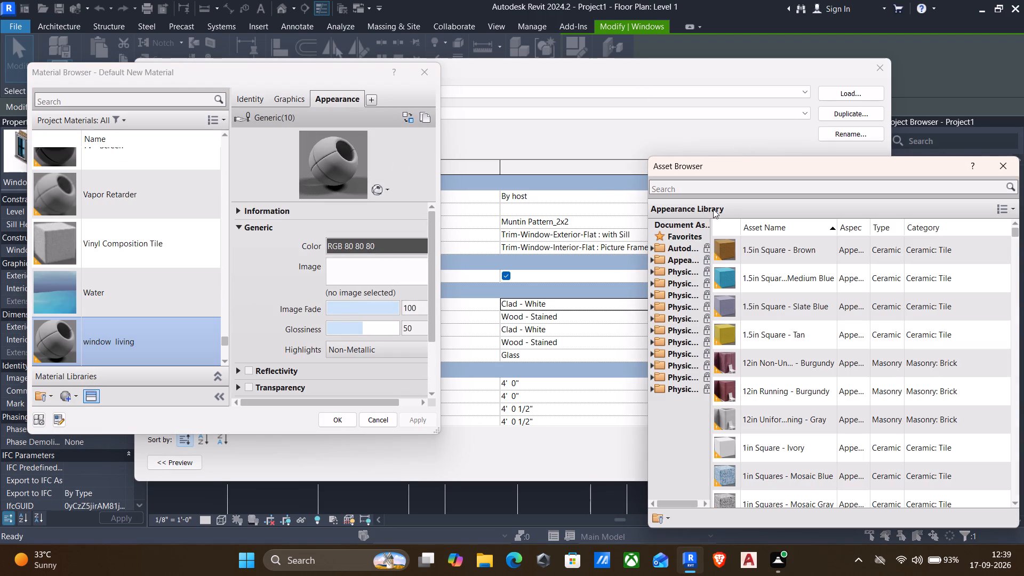
{"action": "left_click", "coordinate": [650, 264]}
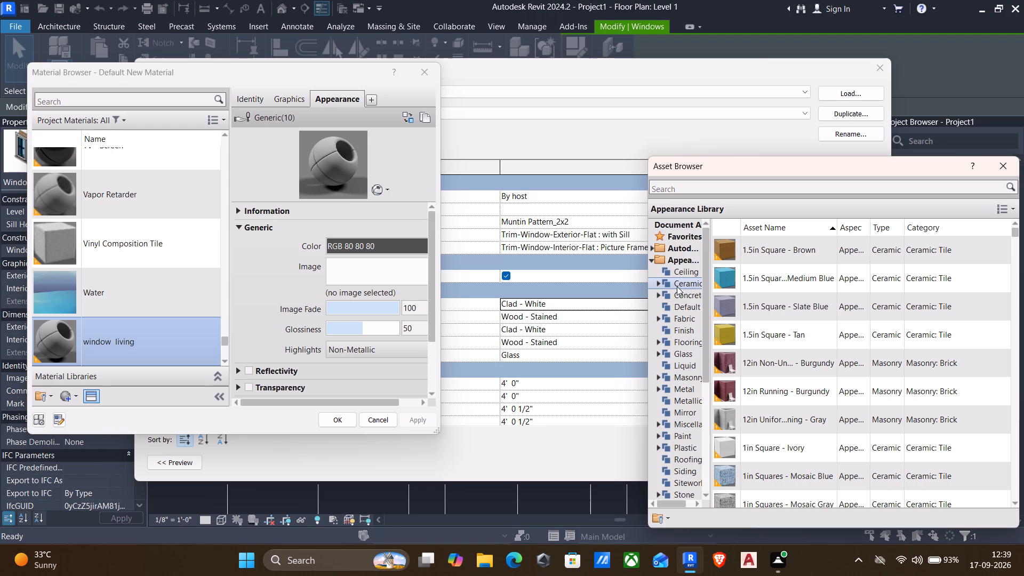
{"action": "left_click", "coordinate": [657, 387]}
{"action": "scroll", "coordinate": [673, 395], "scroll_direction": "down", "scroll_amount": 1}
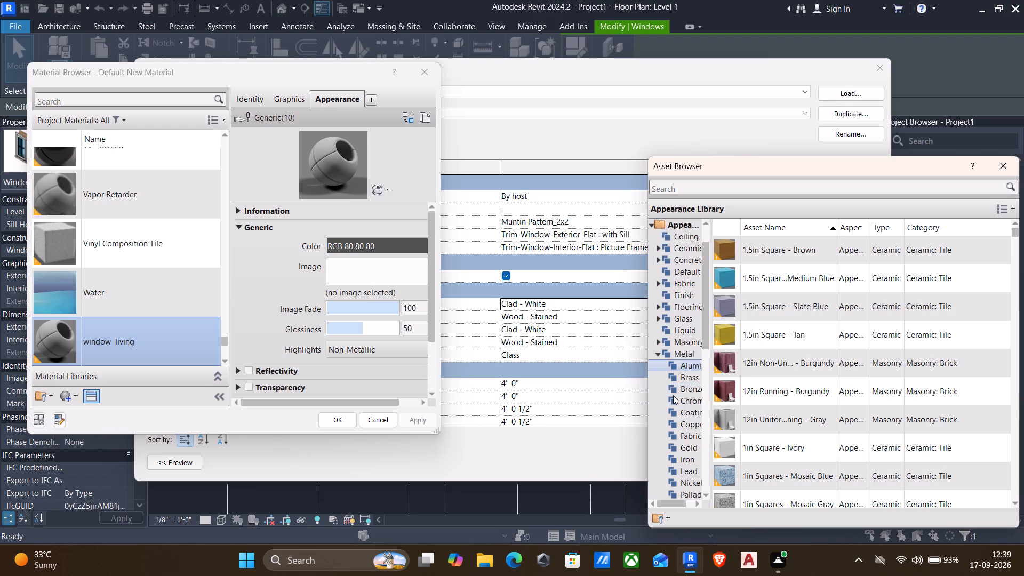
{"action": "scroll", "coordinate": [673, 395], "scroll_direction": "down", "scroll_amount": 1}
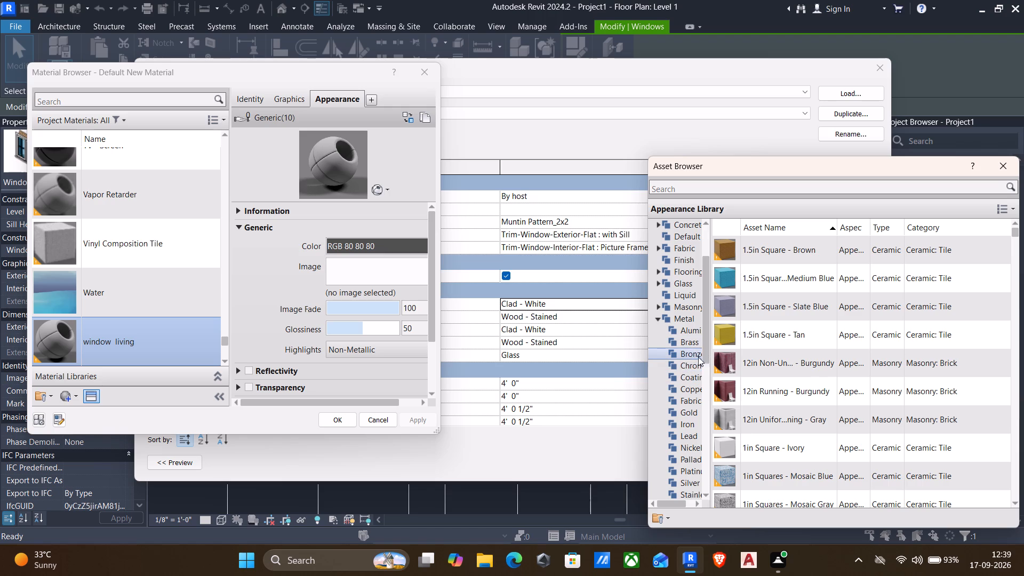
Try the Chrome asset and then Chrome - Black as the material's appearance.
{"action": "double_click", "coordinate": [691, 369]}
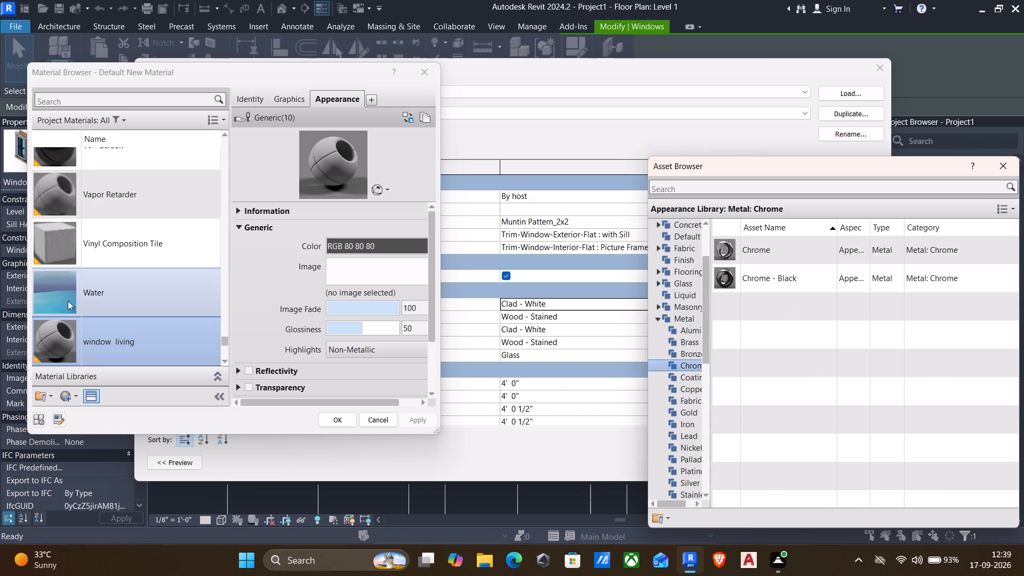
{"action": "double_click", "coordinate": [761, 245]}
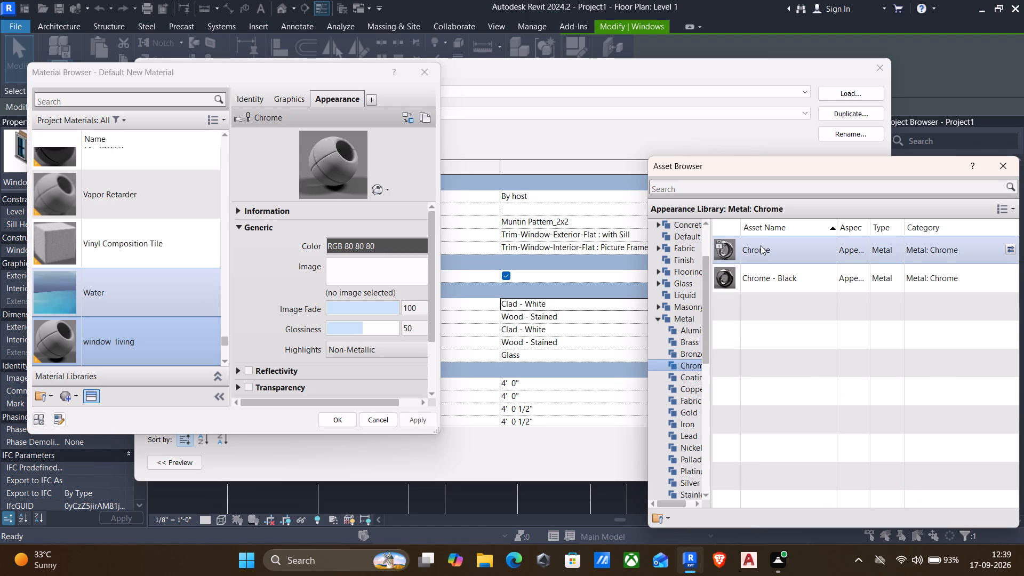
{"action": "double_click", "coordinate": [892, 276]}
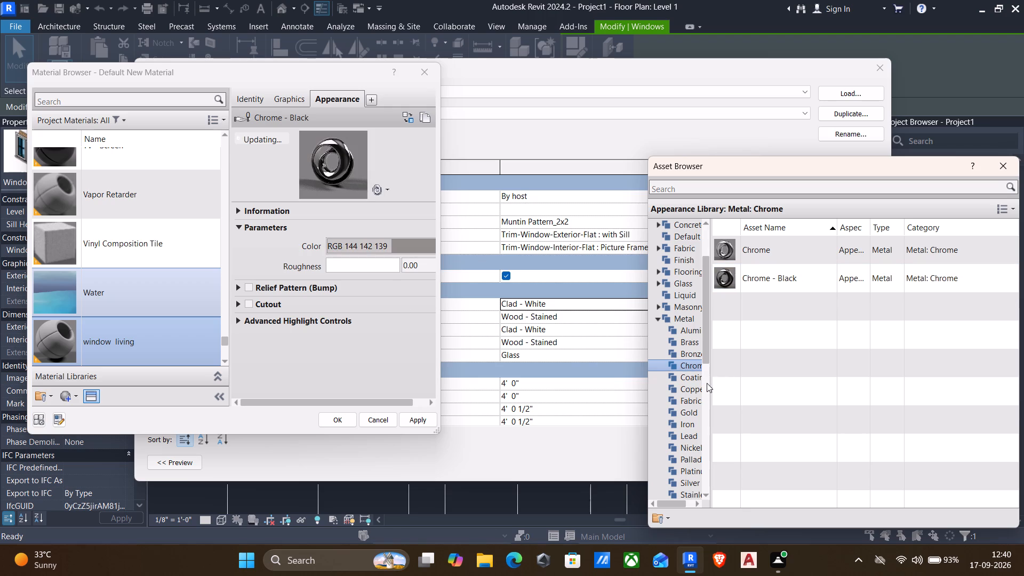
Browse the Copper, Fabricated, Palladium, Platinum, Titanium and Stainless metal assets for an alternative frame finish.
{"action": "left_click", "coordinate": [684, 379]}
{"action": "left_click", "coordinate": [684, 383]}
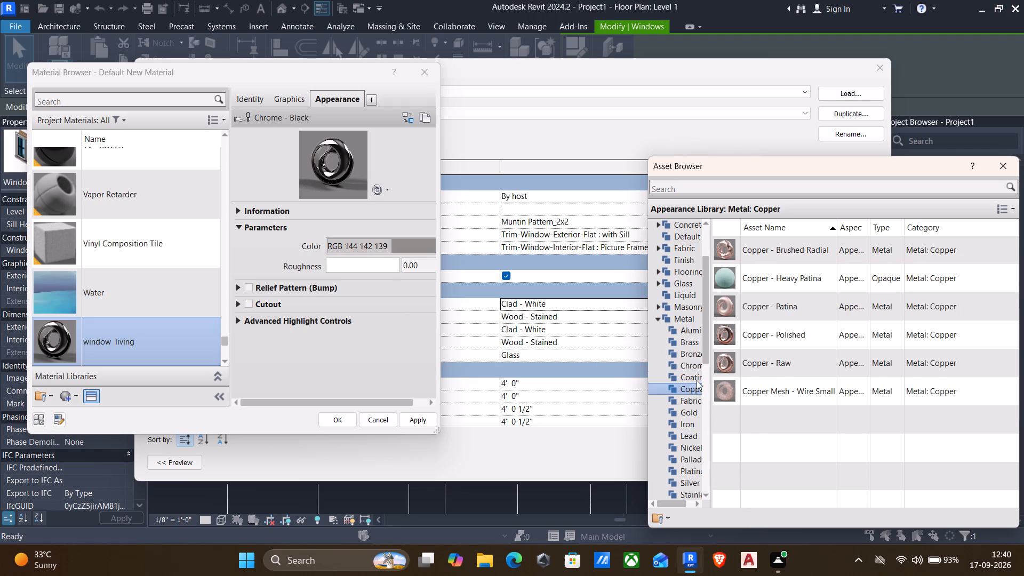
{"action": "double_click", "coordinate": [686, 400]}
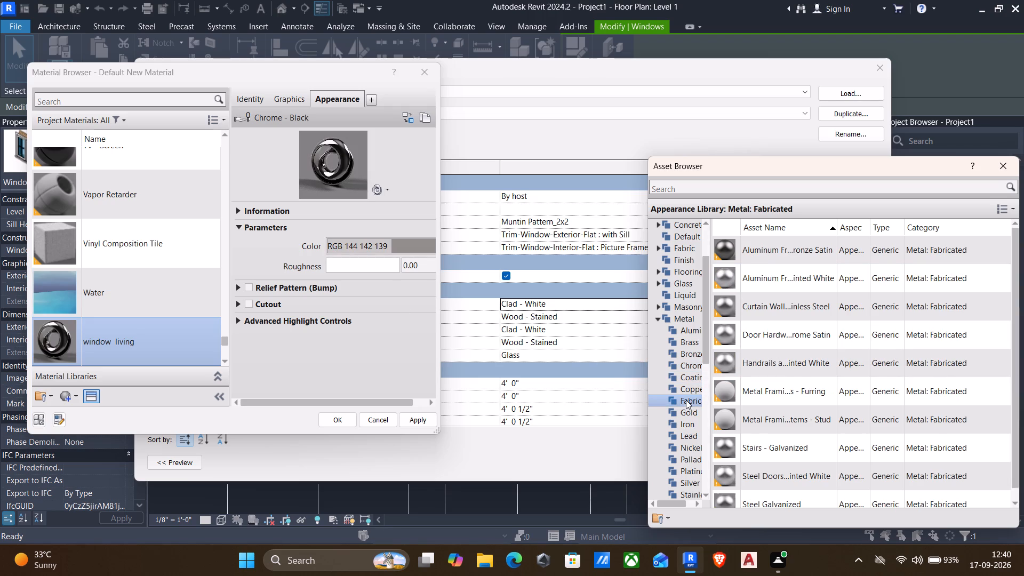
{"action": "double_click", "coordinate": [684, 460]}
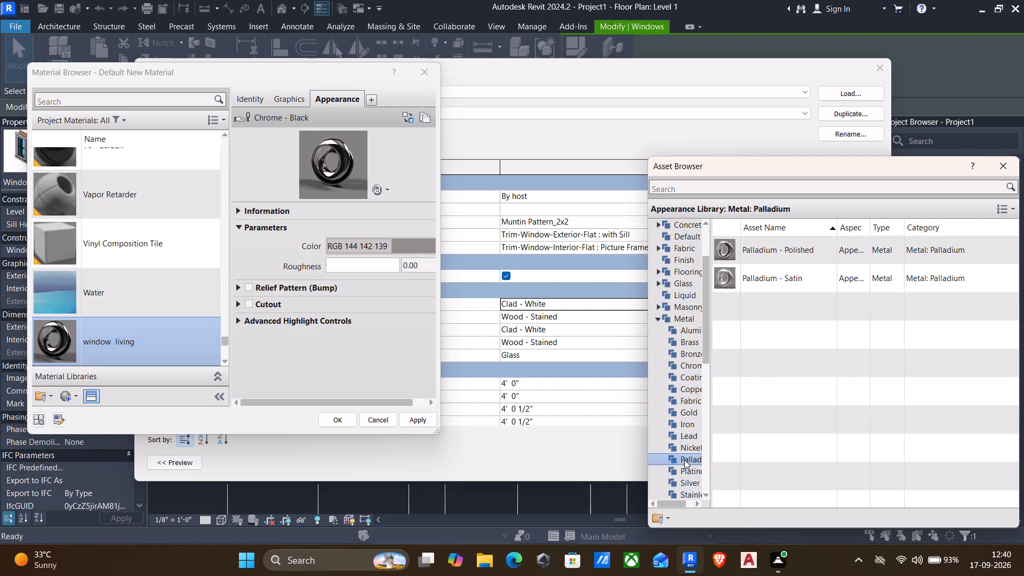
{"action": "scroll", "coordinate": [684, 460], "scroll_direction": "down", "scroll_amount": 1}
{"action": "left_click", "coordinate": [677, 436]}
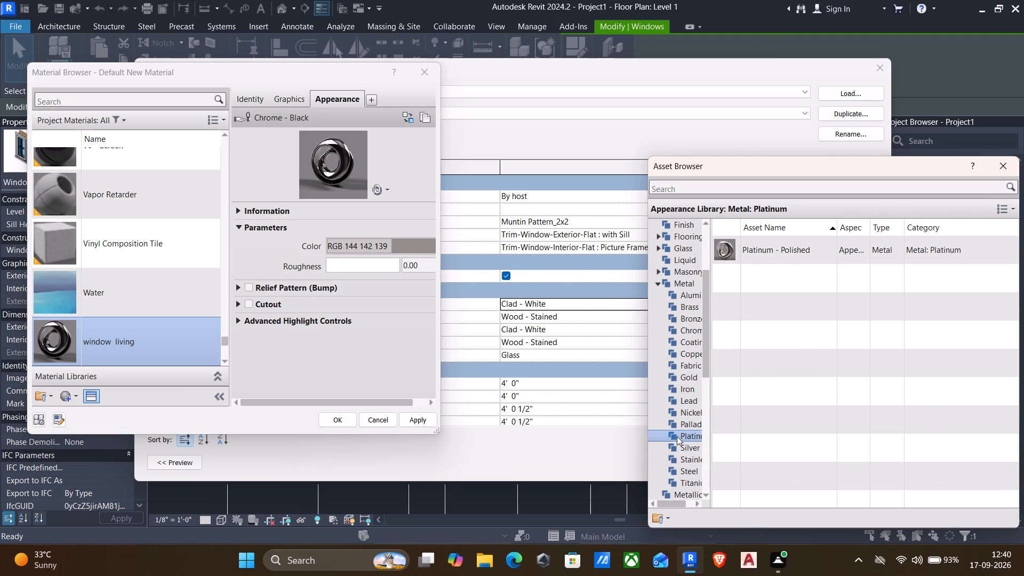
{"action": "triple_click", "coordinate": [677, 436]}
{"action": "scroll", "coordinate": [690, 458], "scroll_direction": "down", "scroll_amount": 1}
{"action": "double_click", "coordinate": [678, 451]}
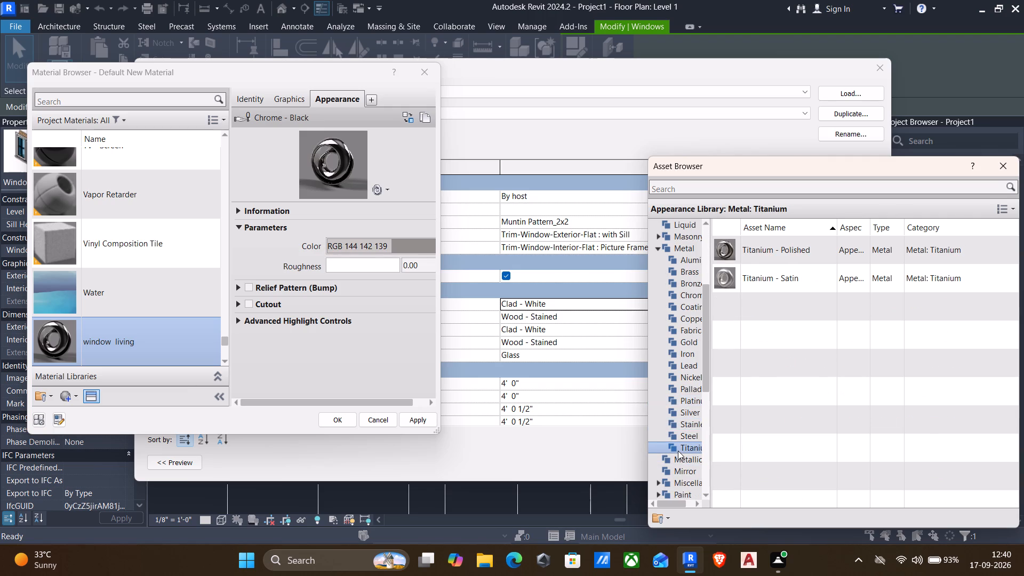
{"action": "double_click", "coordinate": [676, 423]}
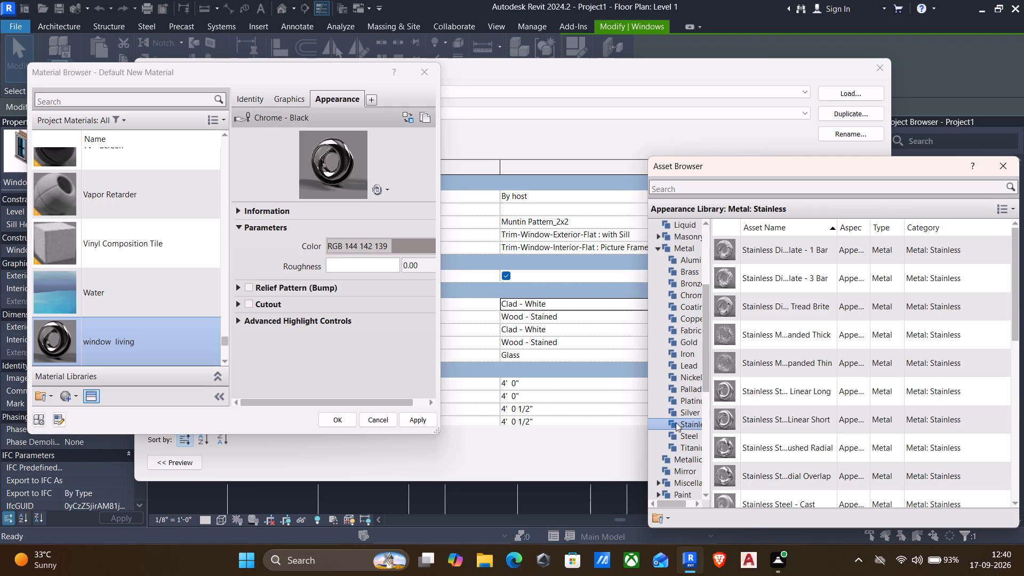
{"action": "scroll", "coordinate": [737, 414], "scroll_direction": "down", "scroll_amount": 10}
{"action": "scroll", "coordinate": [698, 388], "scroll_direction": "up", "scroll_amount": 1}
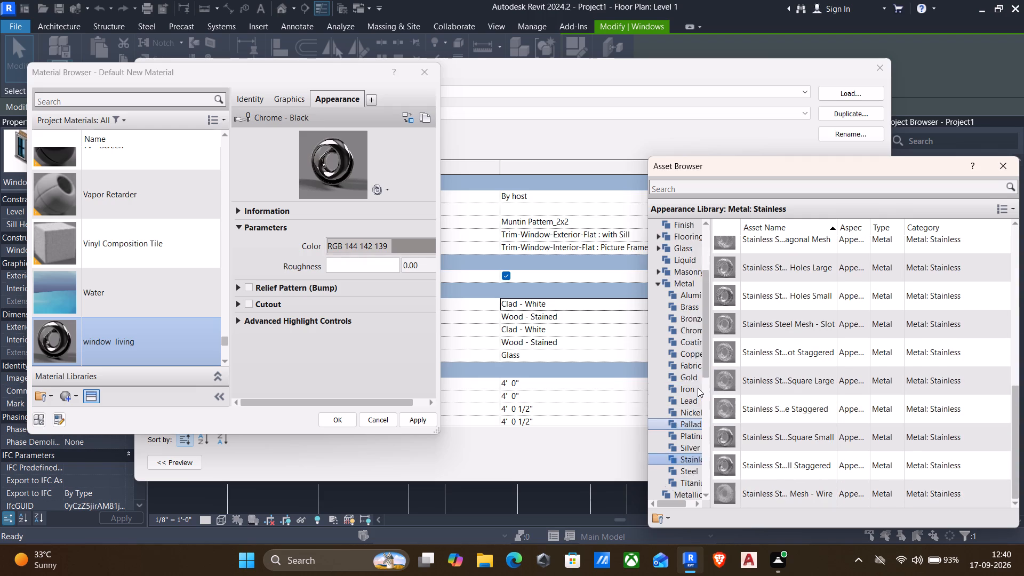
{"action": "scroll", "coordinate": [698, 388], "scroll_direction": "up", "scroll_amount": 2}
Give the new material the Brass - Polished appearance and assign it as the window type's Exterior Frame Material.
{"action": "double_click", "coordinate": [682, 375]}
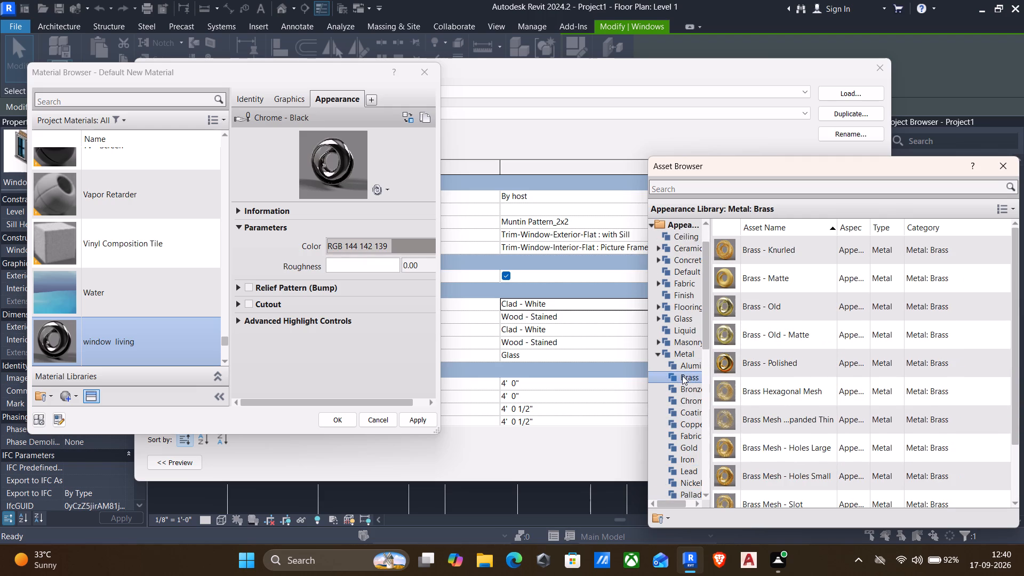
{"action": "scroll", "coordinate": [765, 323], "scroll_direction": "down", "scroll_amount": 8}
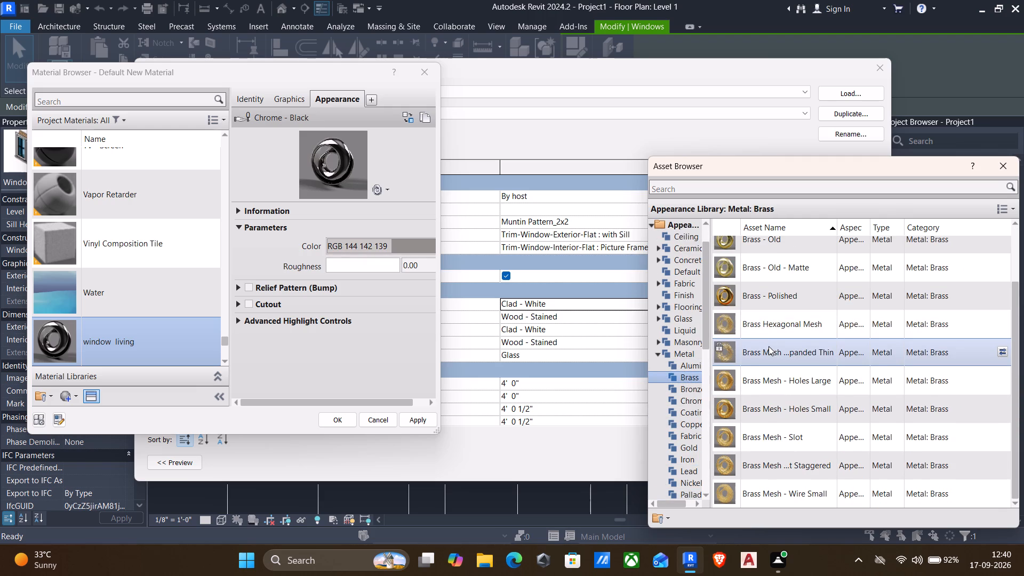
{"action": "double_click", "coordinate": [757, 298]}
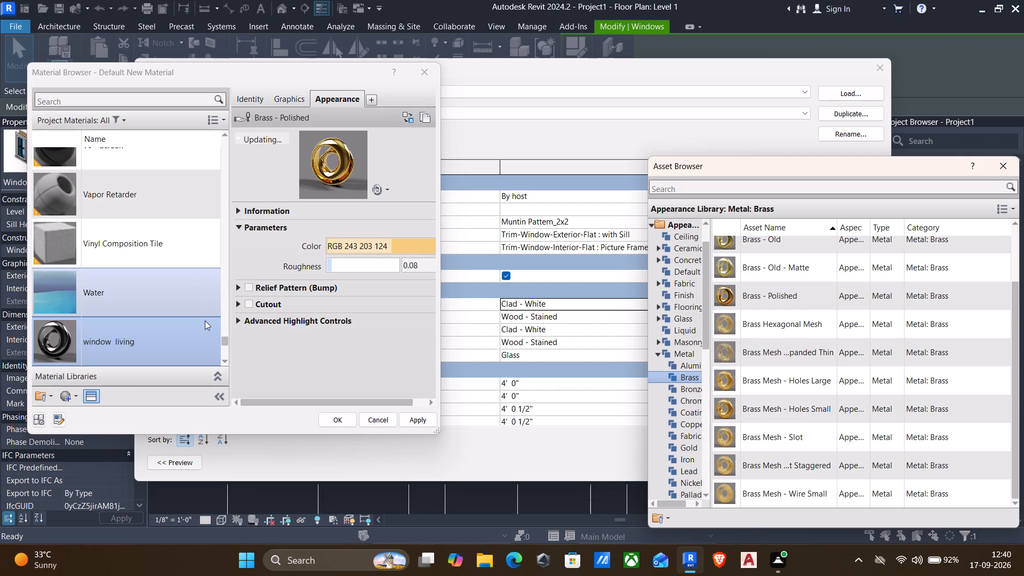
{"action": "double_click", "coordinate": [746, 300]}
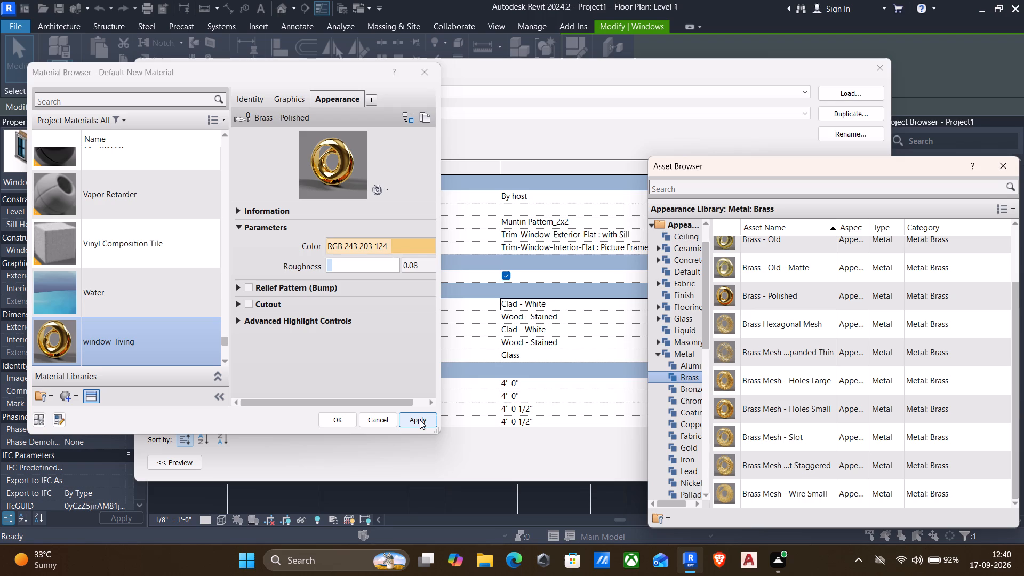
{"action": "left_click", "coordinate": [420, 420]}
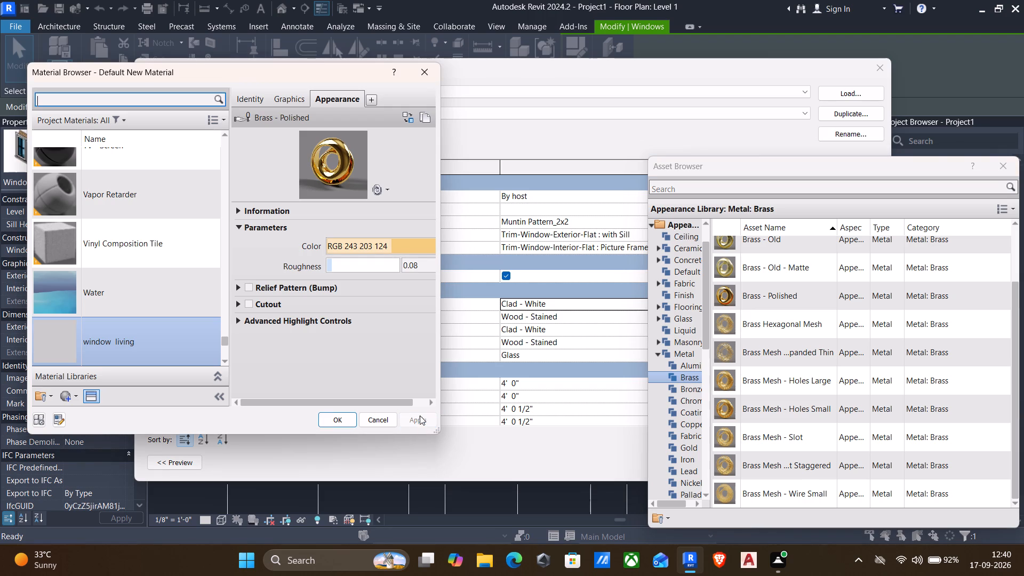
{"action": "left_click", "coordinate": [328, 418]}
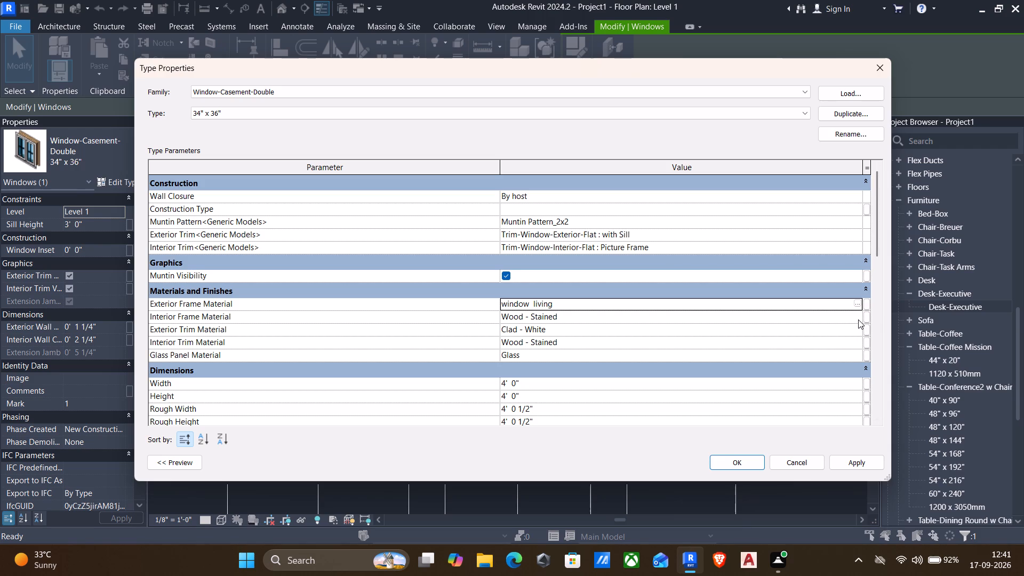
Set the double casement window type's Glass Panel Material to Copper and apply the type changes.
{"action": "left_click", "coordinate": [856, 354]}
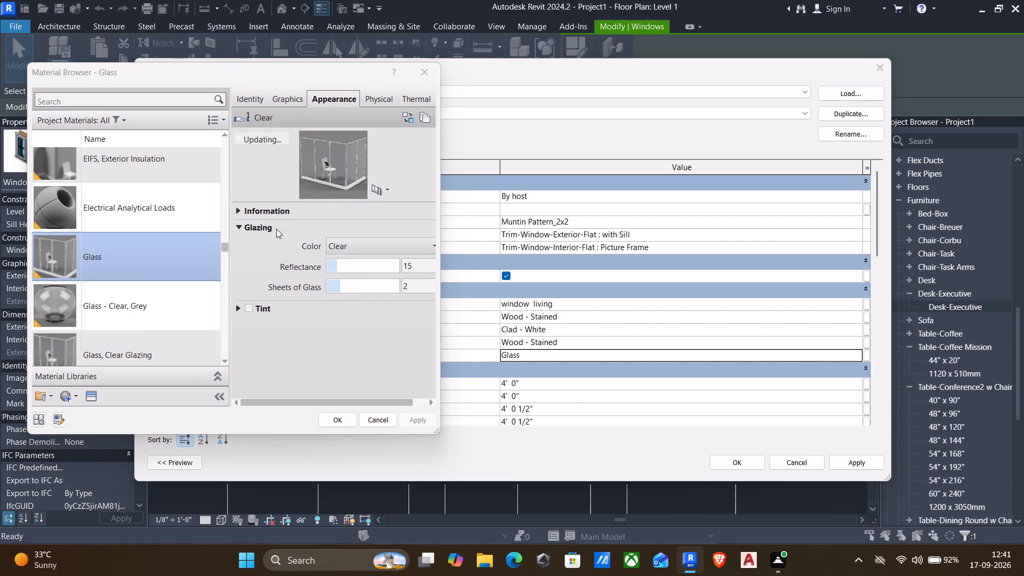
{"action": "scroll", "coordinate": [202, 273], "scroll_direction": "down", "scroll_amount": 2}
{"action": "scroll", "coordinate": [156, 245], "scroll_direction": "up", "scroll_amount": 2}
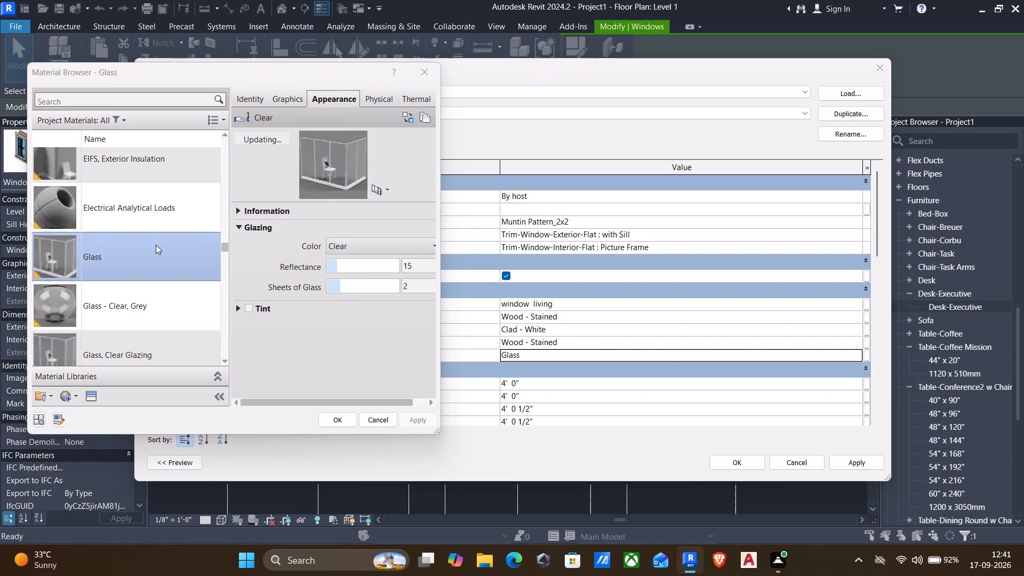
{"action": "scroll", "coordinate": [156, 245], "scroll_direction": "up", "scroll_amount": 9}
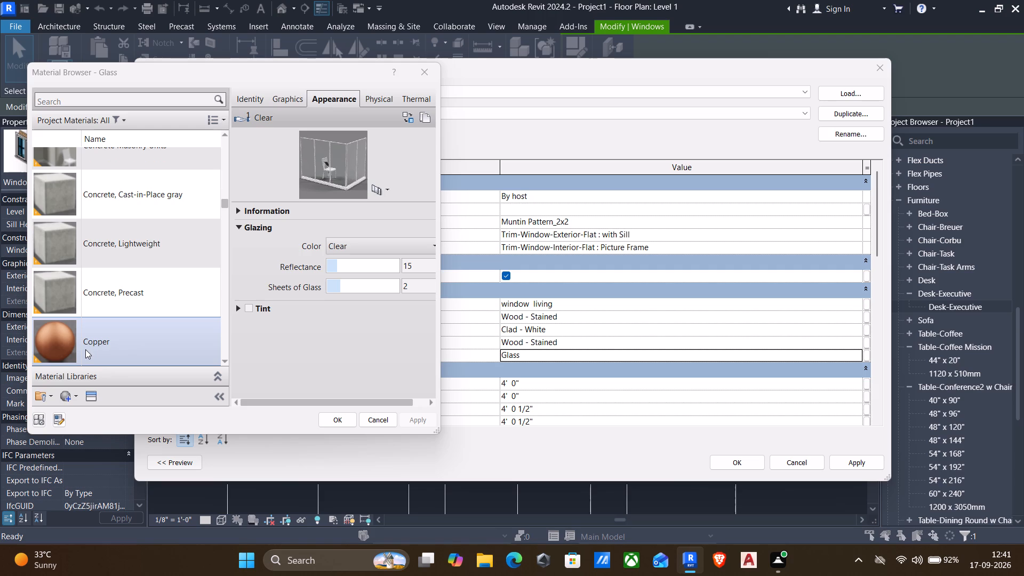
{"action": "scroll", "coordinate": [85, 349], "scroll_direction": "down", "scroll_amount": 1}
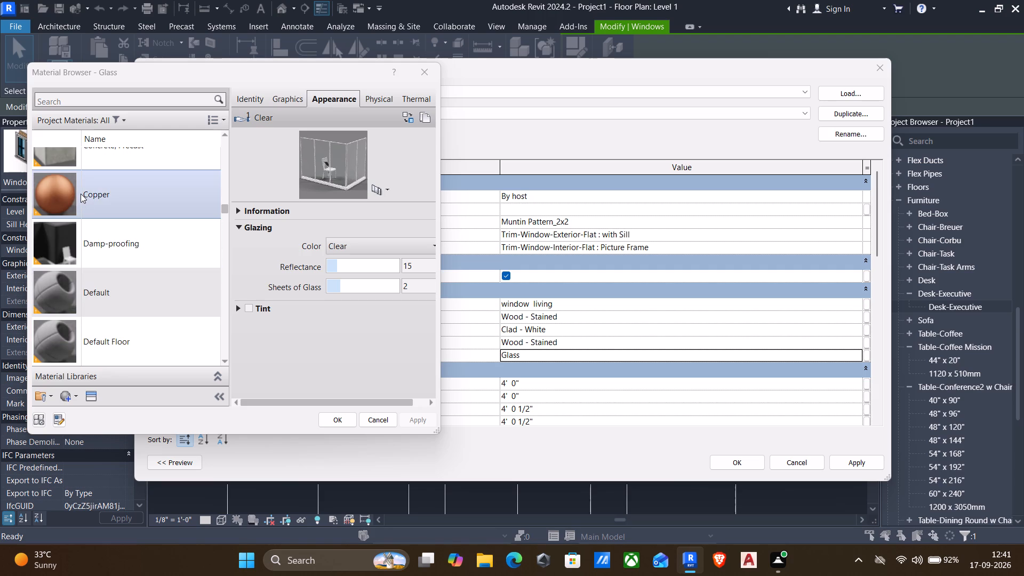
{"action": "double_click", "coordinate": [81, 194]}
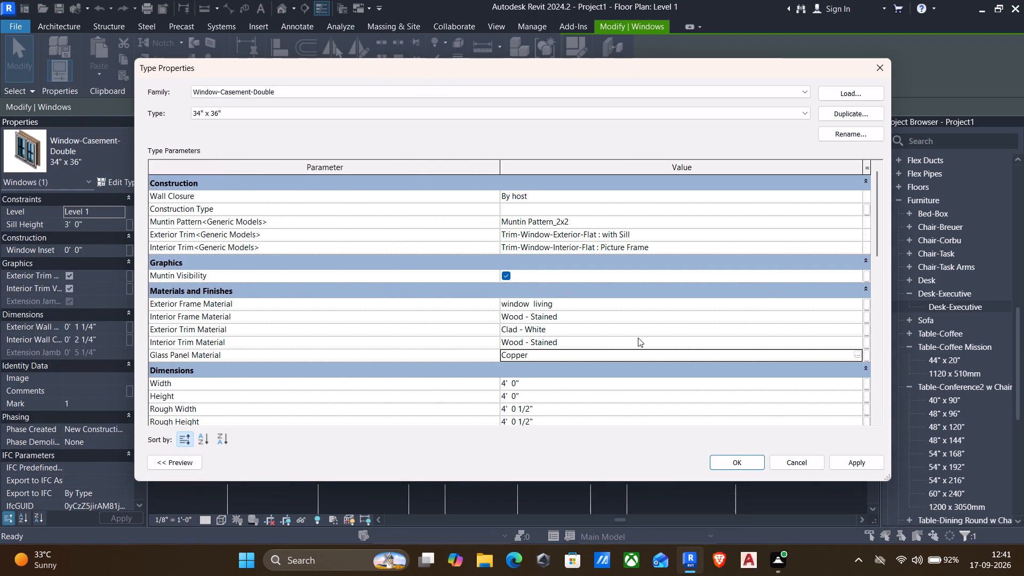
{"action": "left_click", "coordinate": [842, 462]}
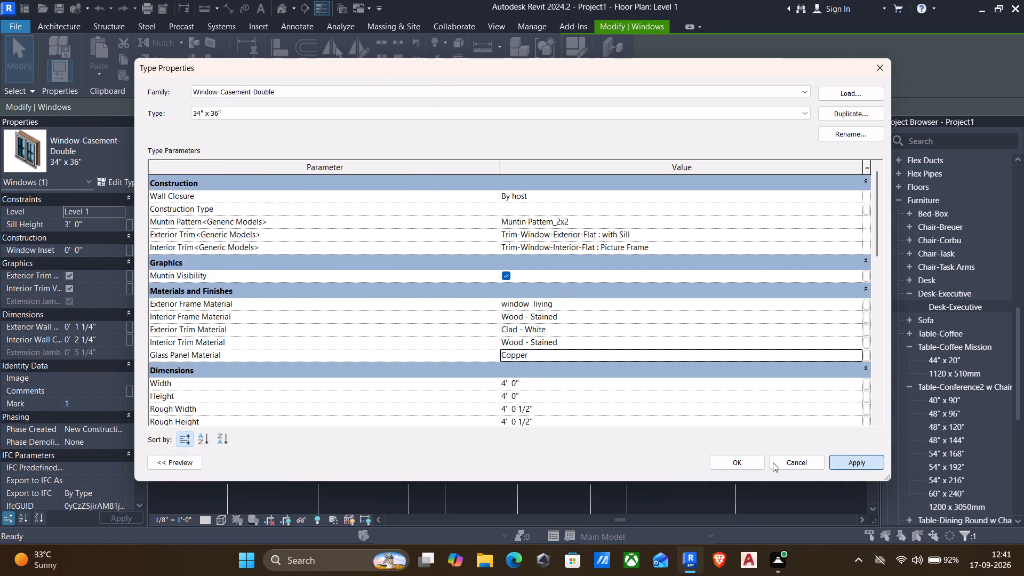
{"action": "left_click_drag", "start_coordinate": [757, 460], "coordinate": [763, 461]}
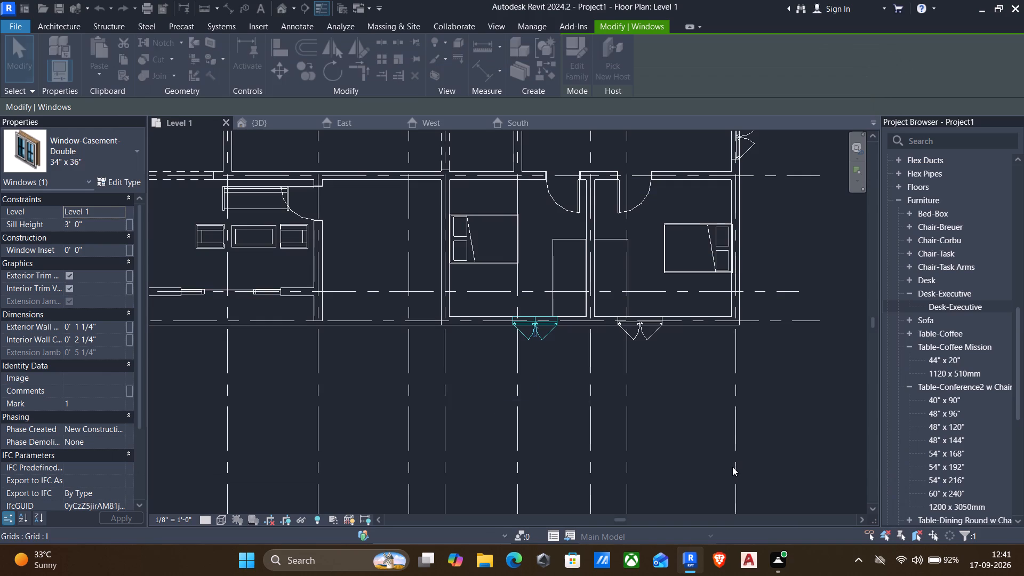
Examine the ground-floor casement window's frame and panes up close in the 3D view.
{"action": "left_click", "coordinate": [240, 120]}
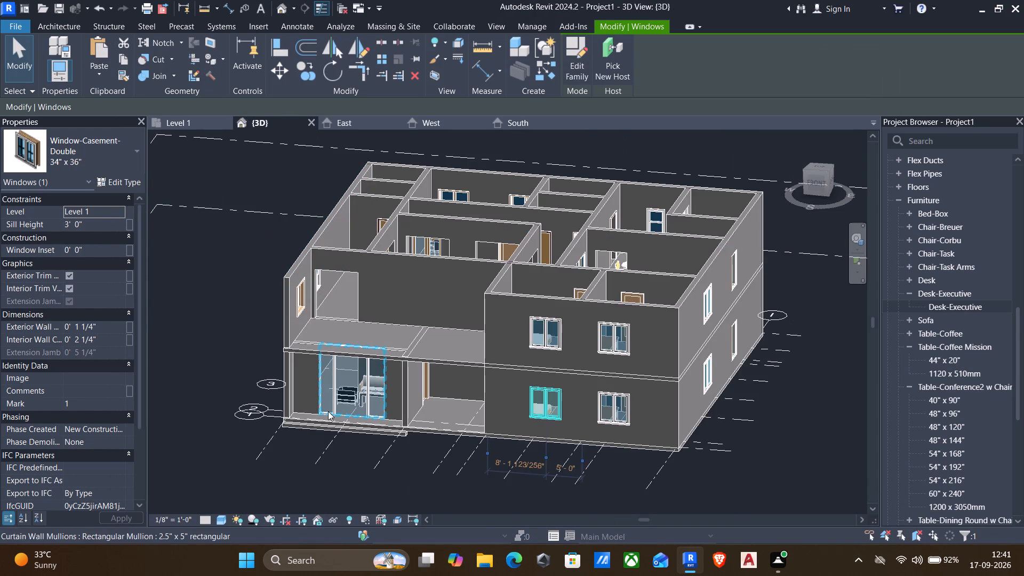
{"action": "key", "text": "Escape"}
{"action": "scroll", "coordinate": [483, 409], "scroll_direction": "up", "scroll_amount": 8}
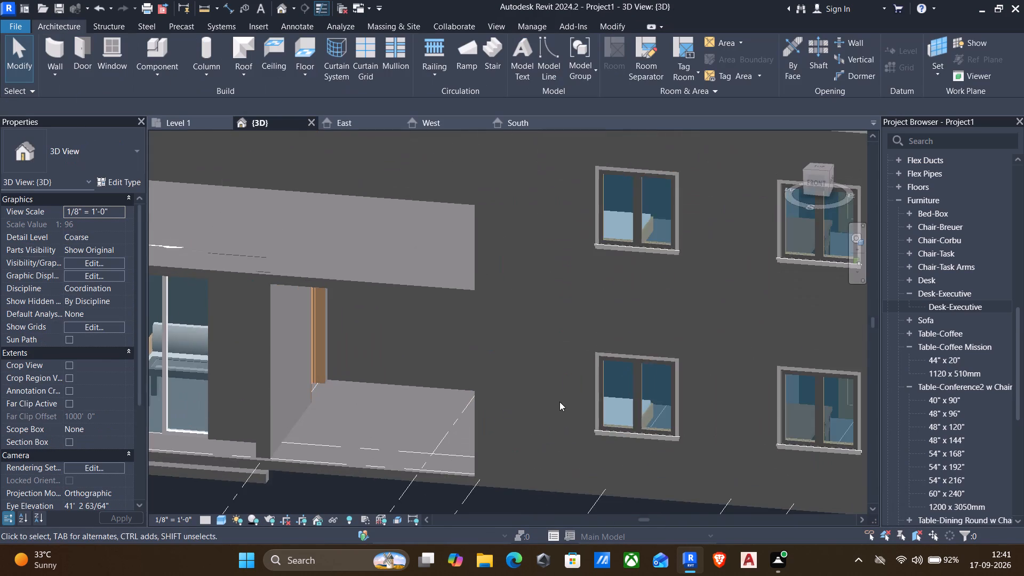
{"action": "scroll", "coordinate": [559, 402], "scroll_direction": "up", "scroll_amount": 3}
{"action": "scroll", "coordinate": [656, 359], "scroll_direction": "up", "scroll_amount": 2}
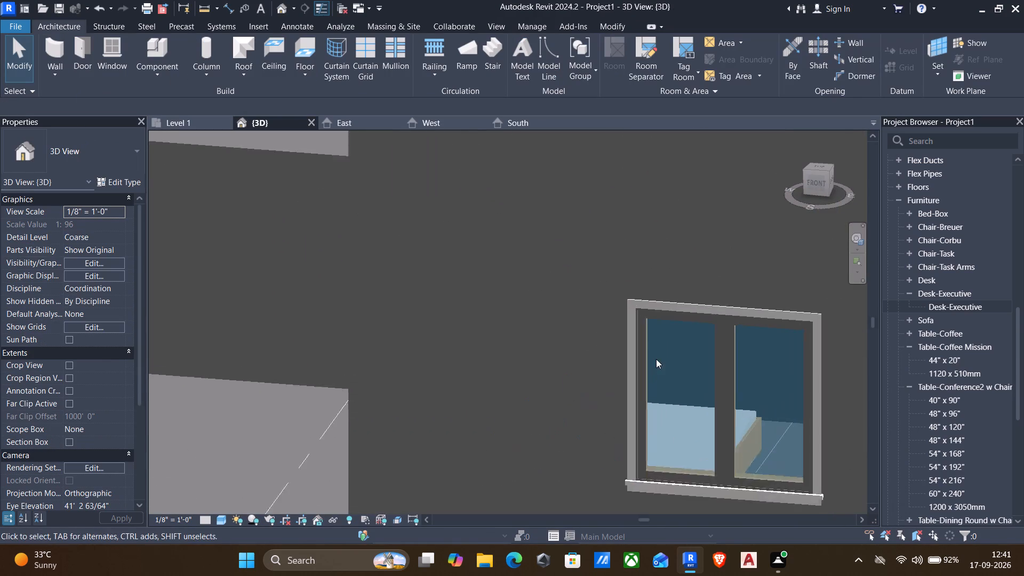
{"action": "scroll", "coordinate": [656, 359], "scroll_direction": "up", "scroll_amount": 2}
{"action": "left_click", "coordinate": [627, 281]}
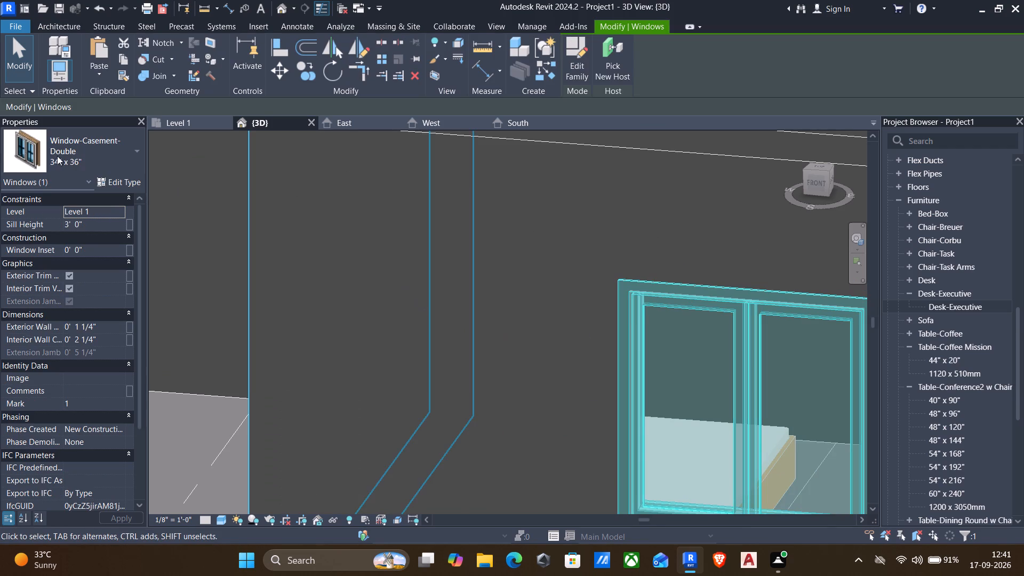
{"action": "key", "text": "Escape"}
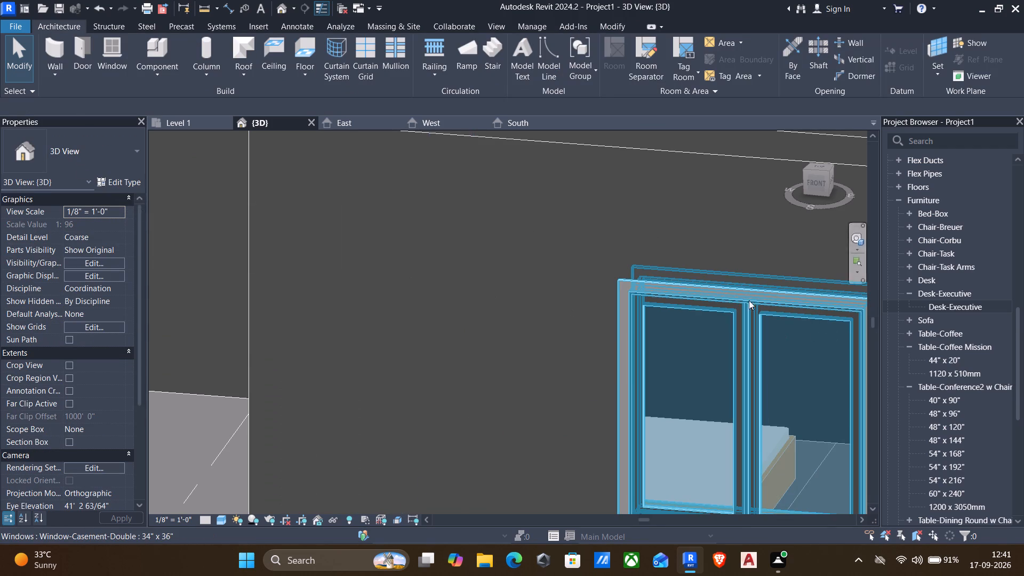
Change the casement window type's Interior Frame Material to Damp-proofing and apply it.
{"action": "left_click", "coordinate": [719, 289]}
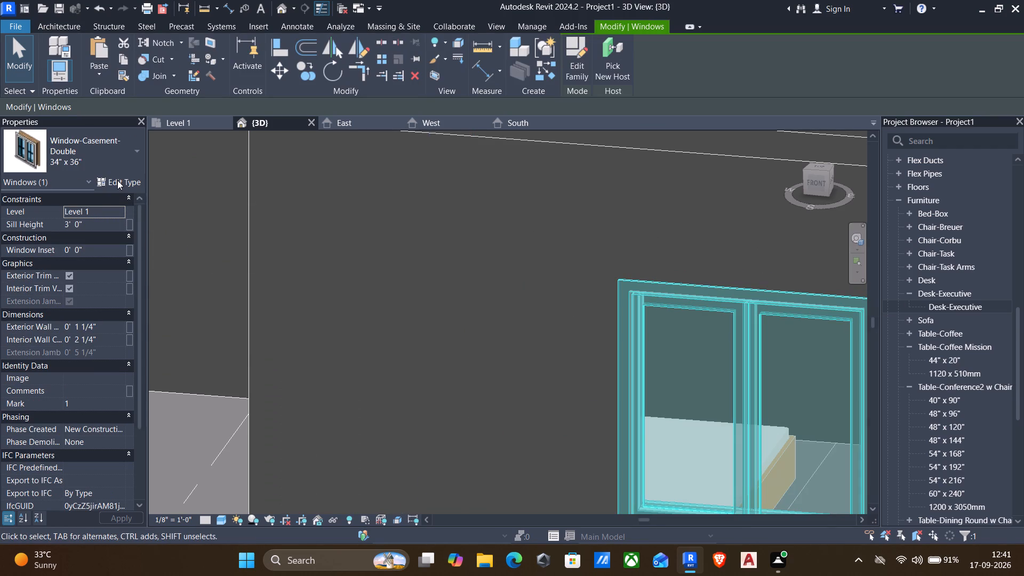
{"action": "left_click", "coordinate": [117, 180]}
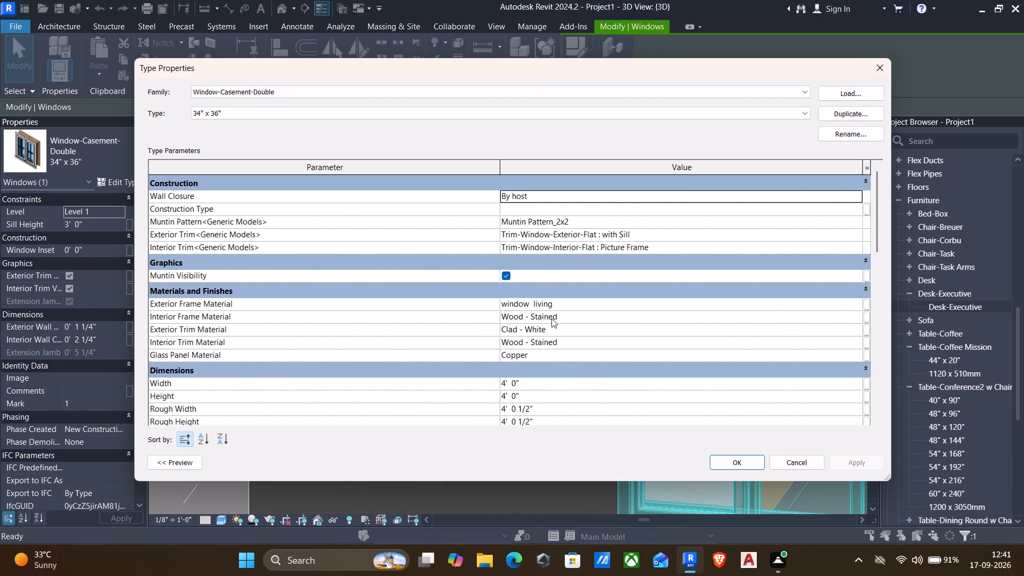
{"action": "left_click", "coordinate": [858, 315]}
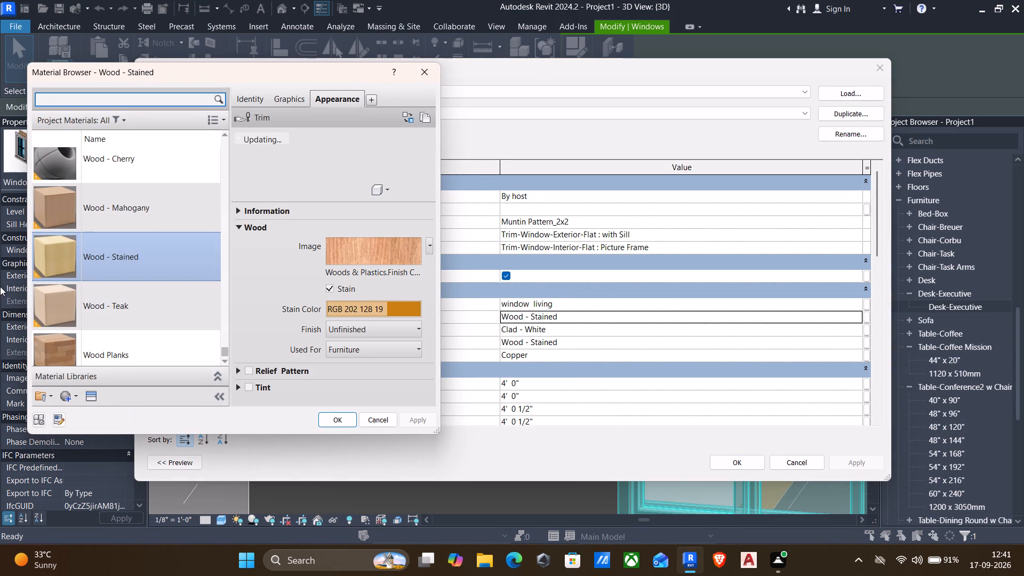
{"action": "scroll", "coordinate": [89, 292], "scroll_direction": "down", "scroll_amount": 8}
{"action": "scroll", "coordinate": [89, 292], "scroll_direction": "up", "scroll_amount": 4}
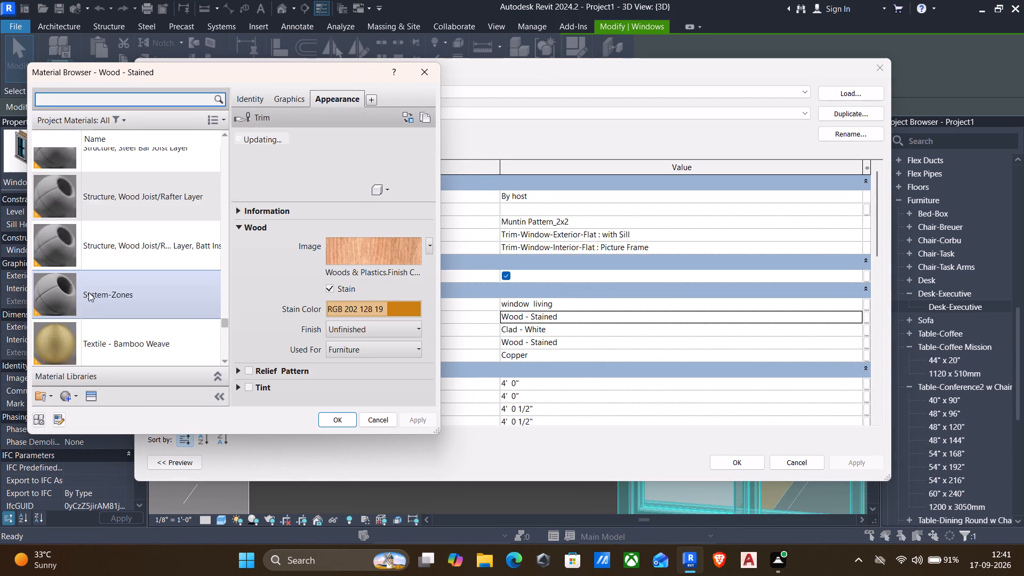
{"action": "scroll", "coordinate": [89, 292], "scroll_direction": "up", "scroll_amount": 20}
{"action": "scroll", "coordinate": [89, 292], "scroll_direction": "up", "scroll_amount": 8}
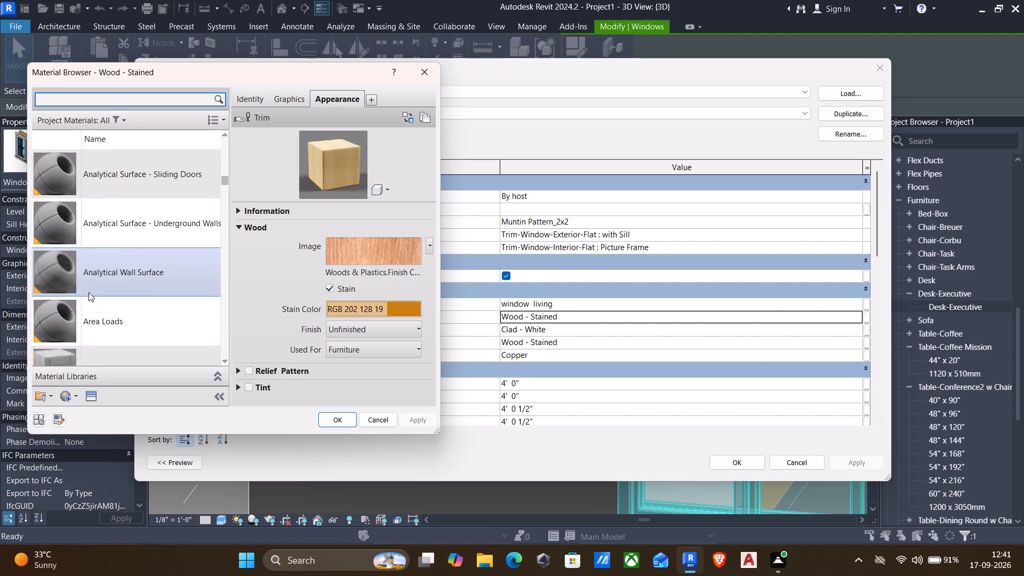
{"action": "scroll", "coordinate": [89, 292], "scroll_direction": "up", "scroll_amount": 19}
{"action": "scroll", "coordinate": [89, 292], "scroll_direction": "down", "scroll_amount": 13}
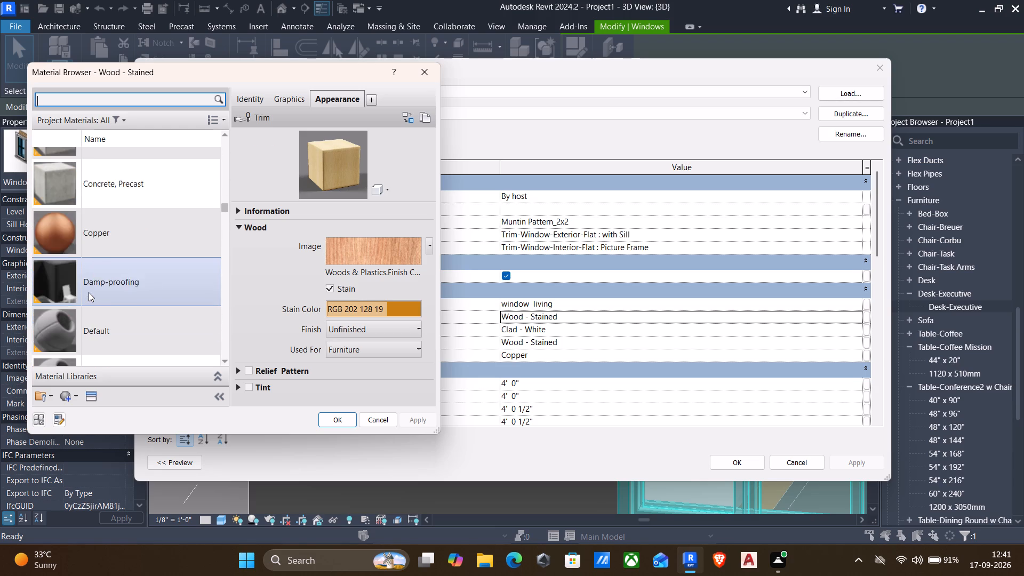
{"action": "scroll", "coordinate": [89, 292], "scroll_direction": "down", "scroll_amount": 1}
{"action": "scroll", "coordinate": [89, 292], "scroll_direction": "up", "scroll_amount": 1}
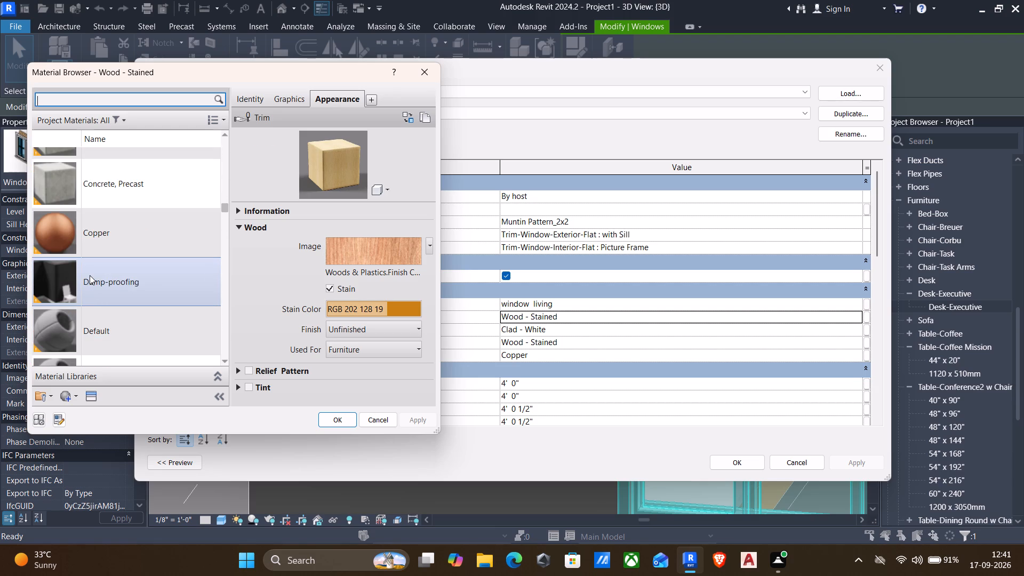
{"action": "double_click", "coordinate": [90, 275]}
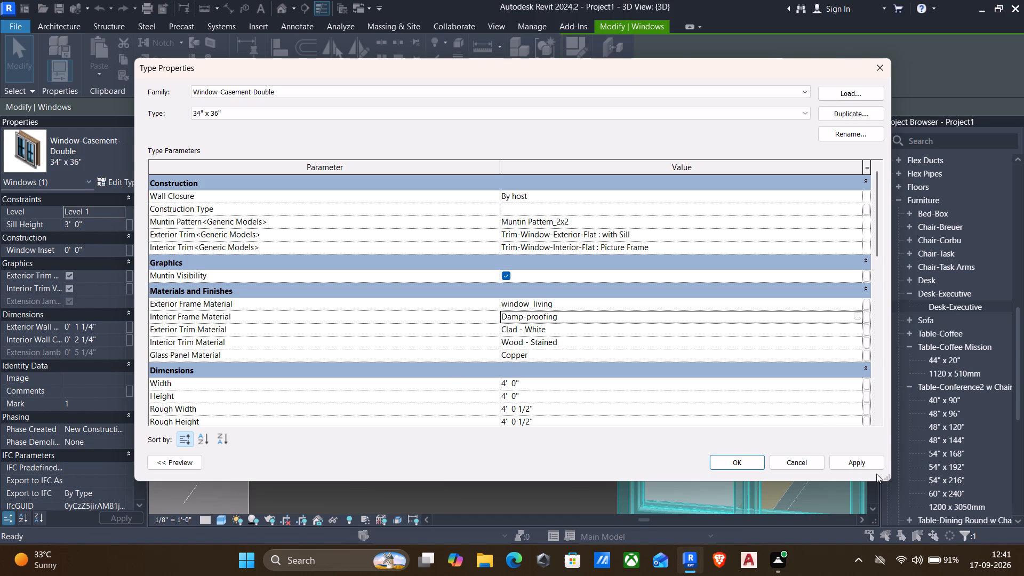
{"action": "left_click", "coordinate": [867, 465]}
{"action": "left_click", "coordinate": [747, 461]}
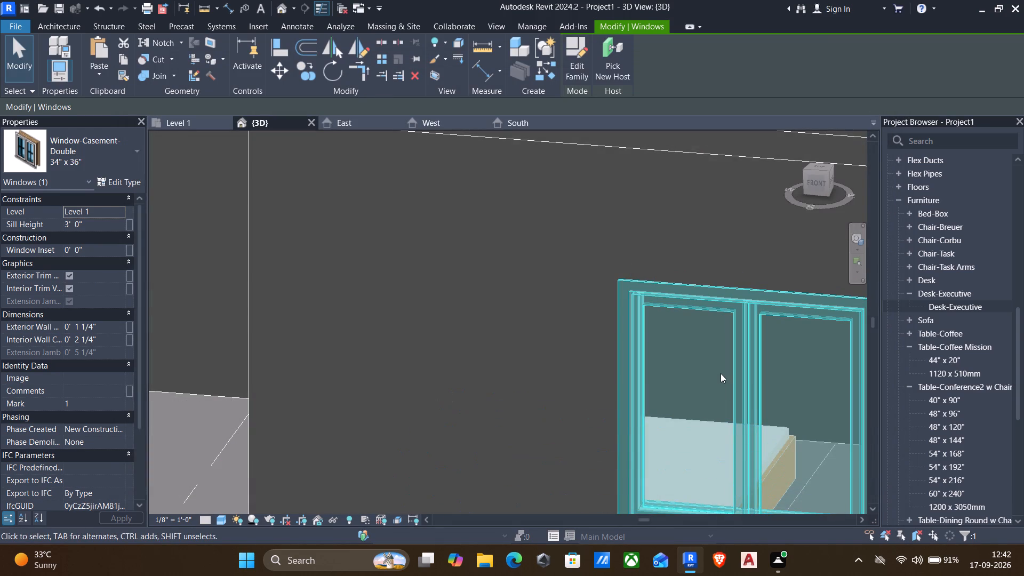
{"action": "key", "text": "Escape"}
Change the same casement window type's Exterior Trim Material to Paint - Sienna and apply it.
{"action": "scroll", "coordinate": [660, 354], "scroll_direction": "down", "scroll_amount": 4}
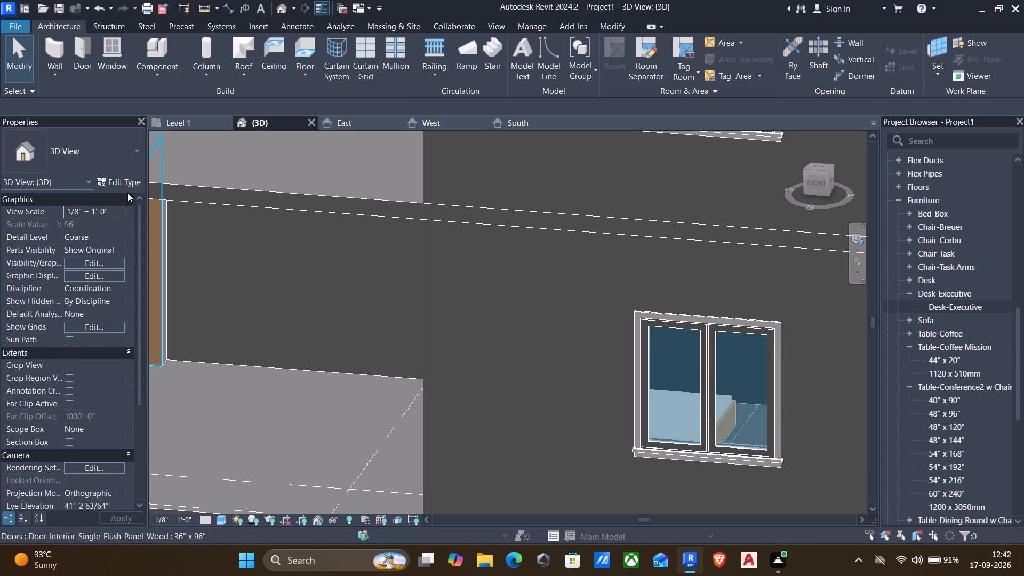
{"action": "left_click", "coordinate": [714, 322]}
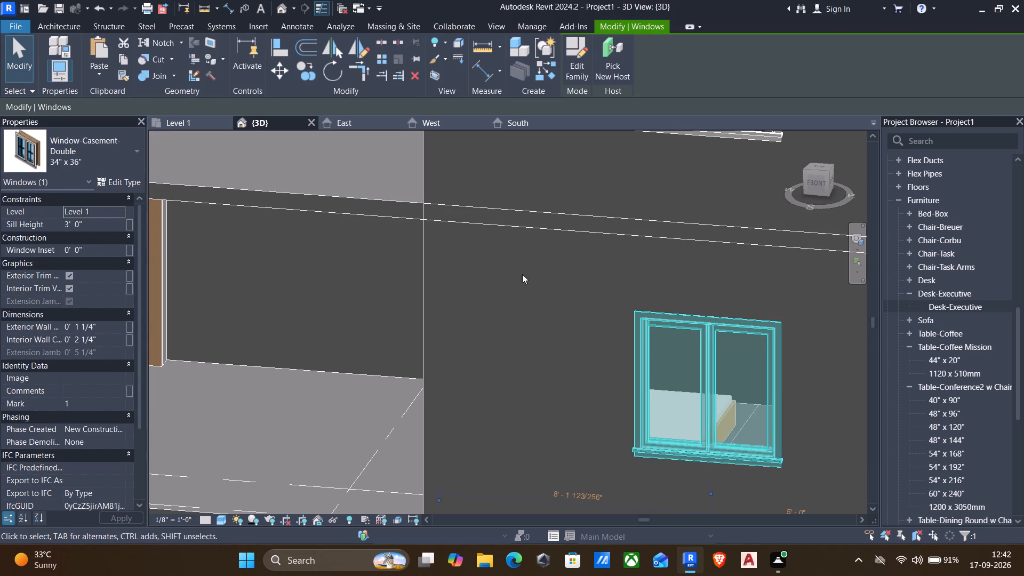
{"action": "left_click", "coordinate": [106, 183]}
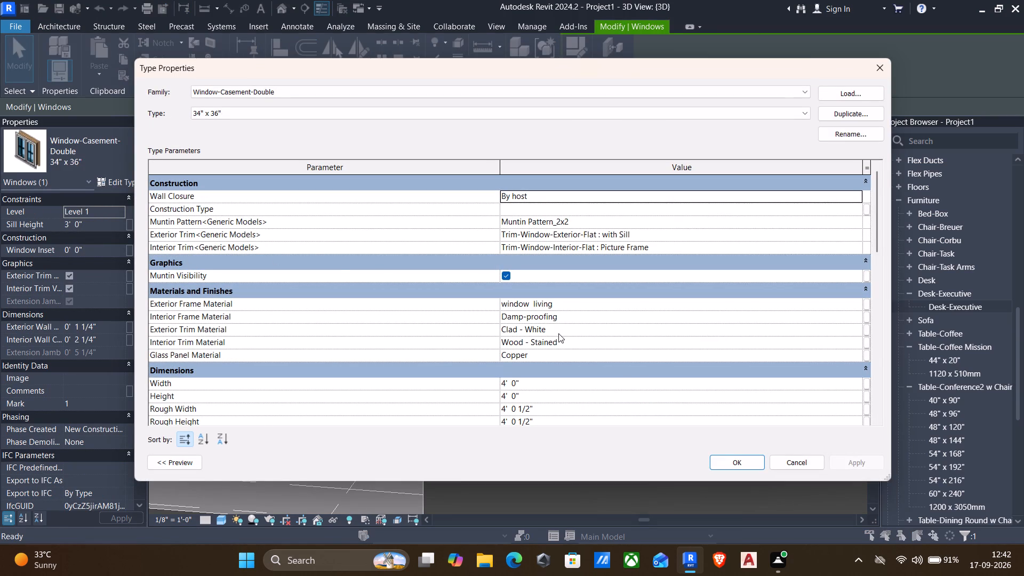
{"action": "left_click", "coordinate": [858, 333]}
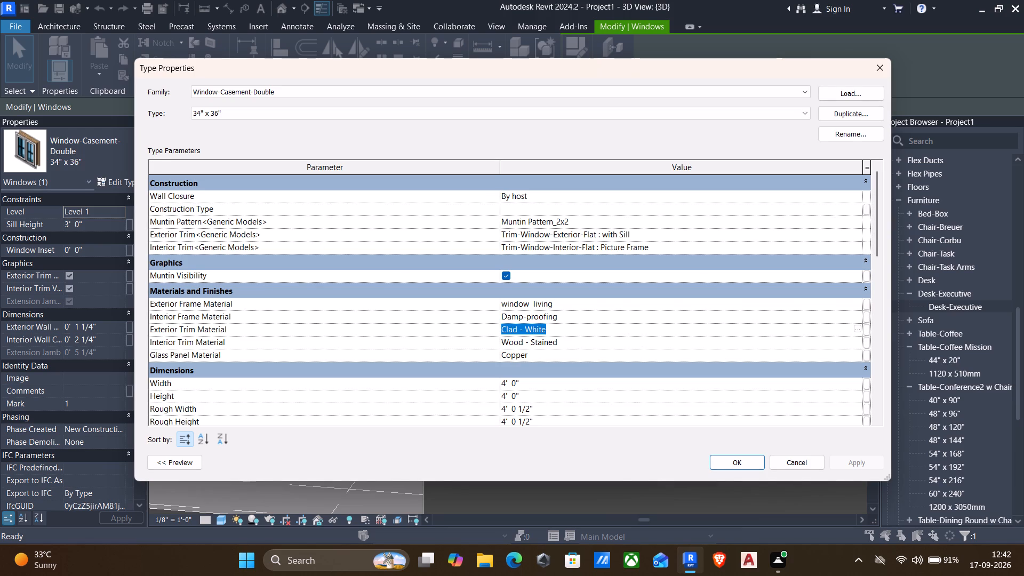
{"action": "left_click", "coordinate": [855, 331]}
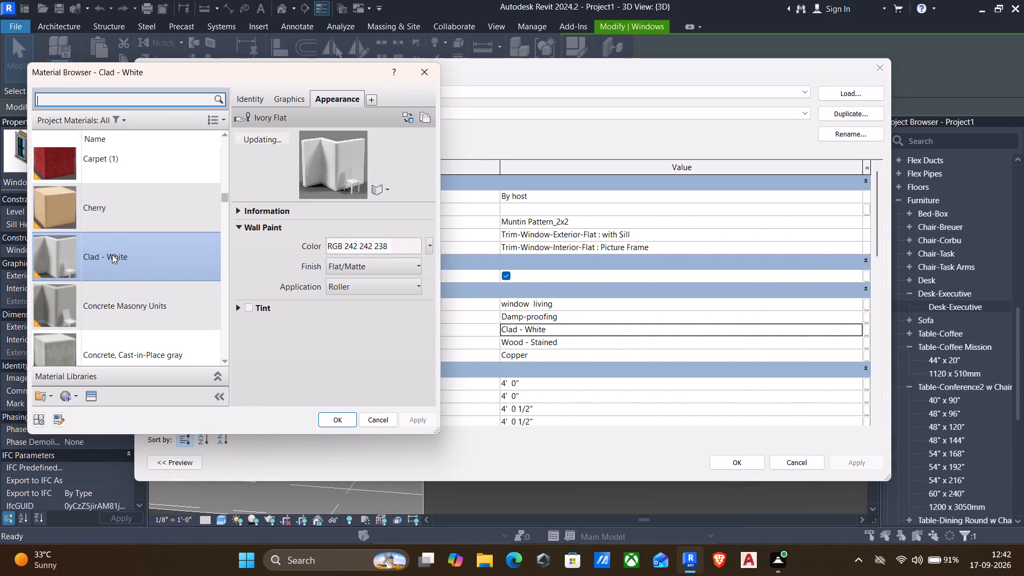
{"action": "scroll", "coordinate": [112, 254], "scroll_direction": "down", "scroll_amount": 10}
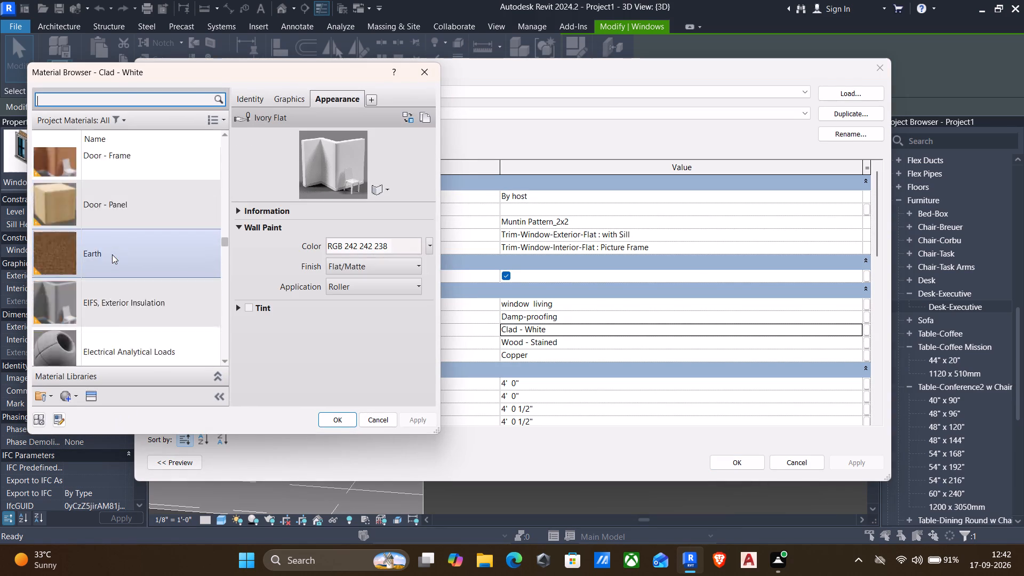
{"action": "scroll", "coordinate": [112, 254], "scroll_direction": "down", "scroll_amount": 8}
{"action": "scroll", "coordinate": [112, 254], "scroll_direction": "up", "scroll_amount": 2}
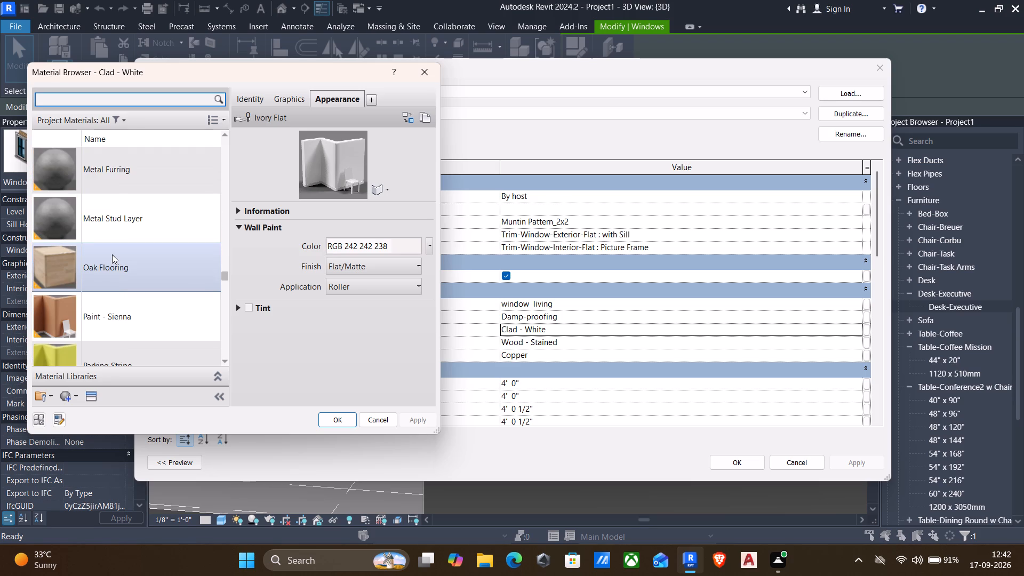
{"action": "left_click", "coordinate": [144, 315]}
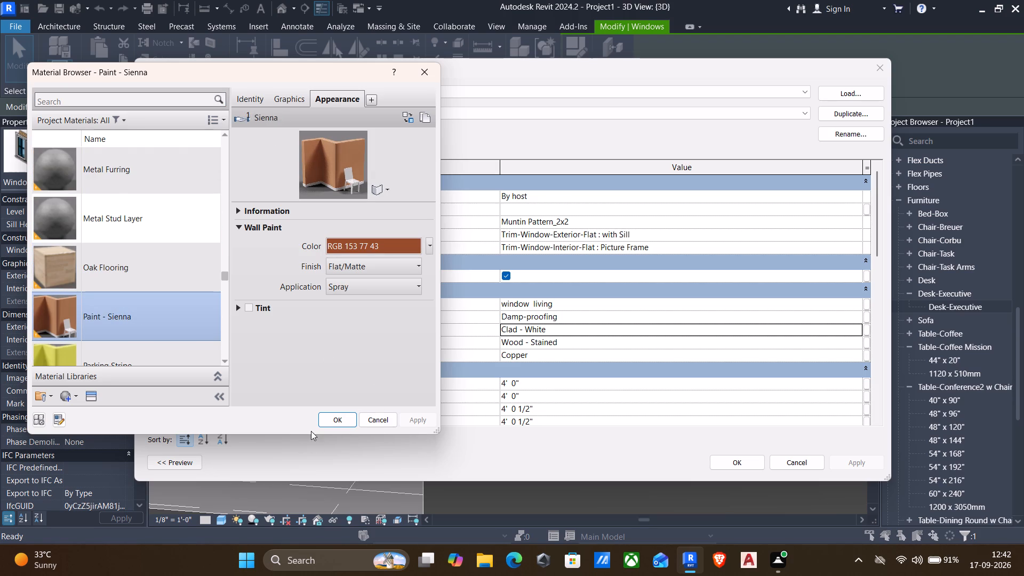
{"action": "left_click", "coordinate": [349, 422]}
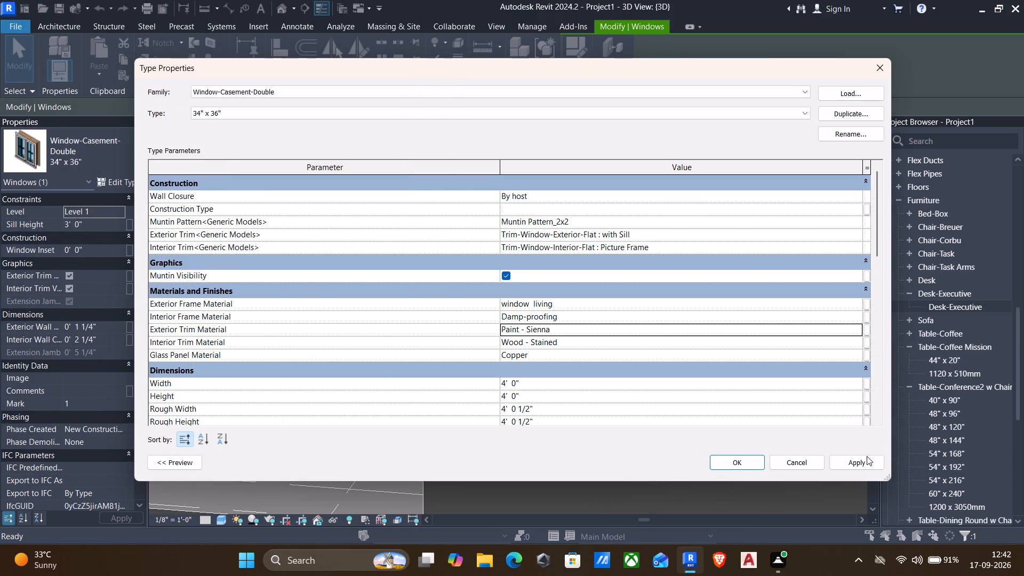
{"action": "left_click", "coordinate": [858, 461]}
{"action": "left_click", "coordinate": [738, 462]}
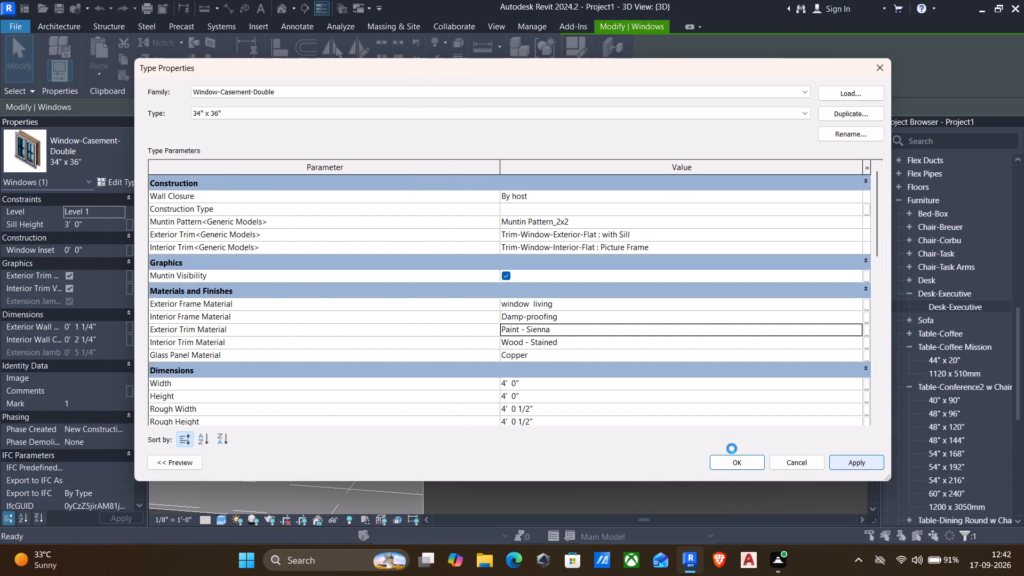
{"action": "key", "text": "Escape"}
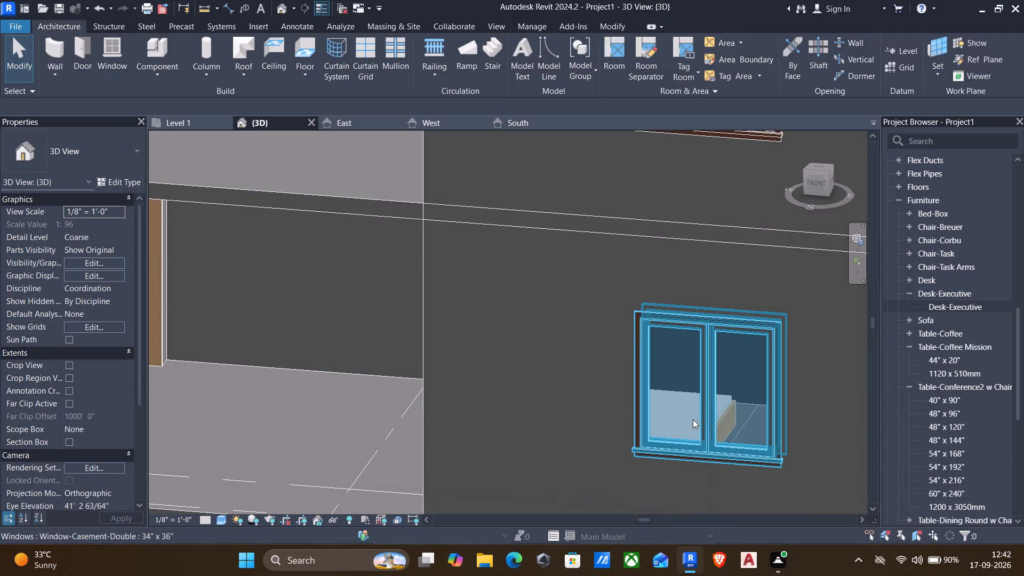
Inspect the casement window's exterior trim up close and across the front facade in the 3D view.
{"action": "scroll", "coordinate": [637, 371], "scroll_direction": "up", "scroll_amount": 2}
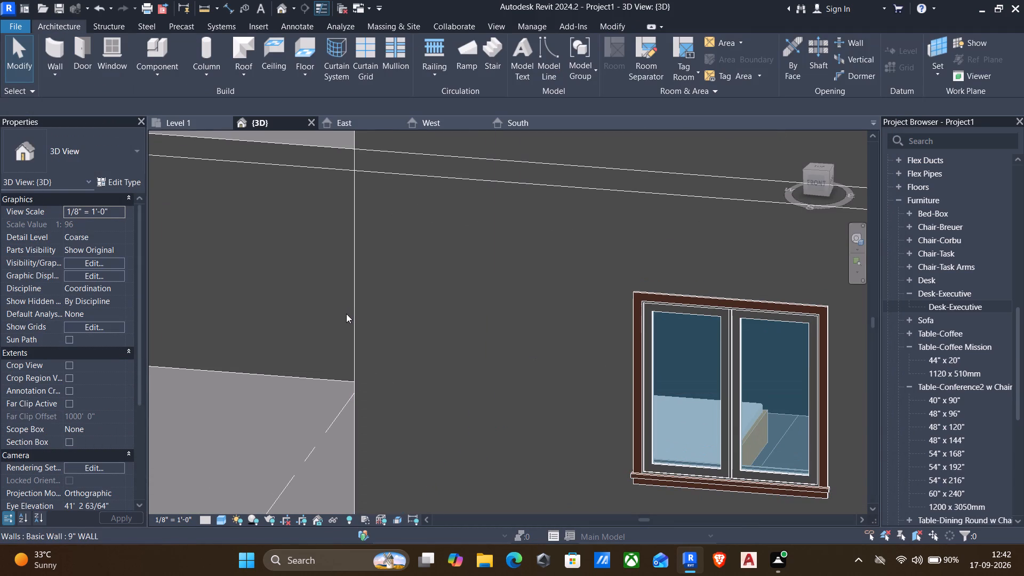
{"action": "scroll", "coordinate": [346, 314], "scroll_direction": "down", "scroll_amount": 6}
{"action": "scroll", "coordinate": [551, 429], "scroll_direction": "down", "scroll_amount": 3}
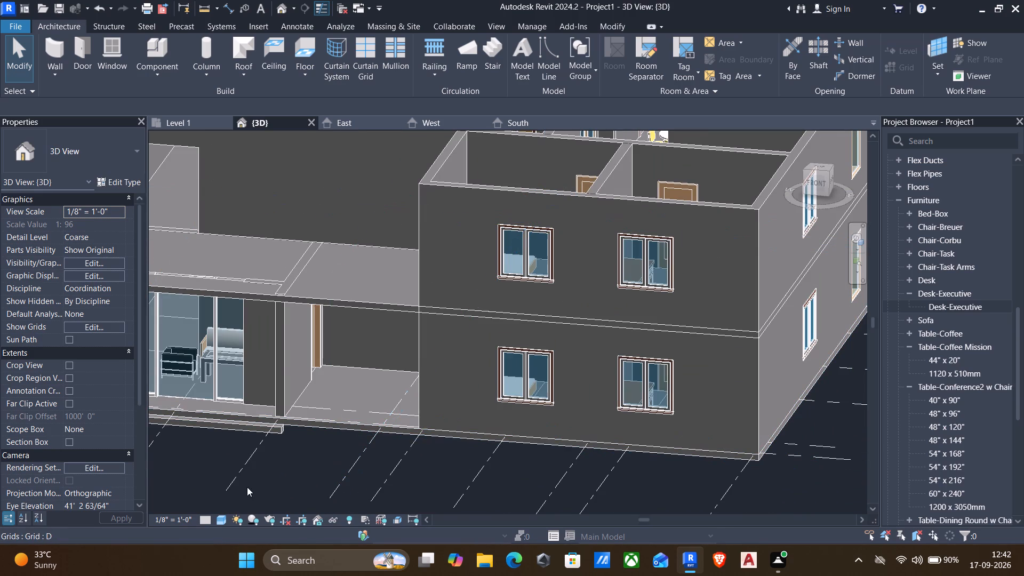
{"action": "scroll", "coordinate": [248, 404], "scroll_direction": "down", "scroll_amount": 3}
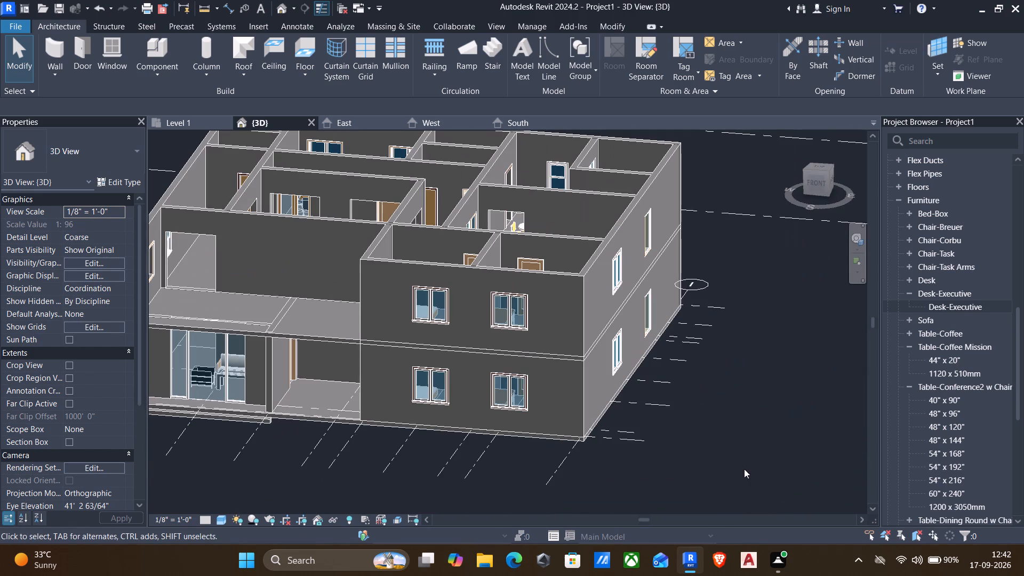
Change the double casement window type's Glass Panel Material to window living and apply it.
{"action": "scroll", "coordinate": [723, 412], "scroll_direction": "up", "scroll_amount": 4}
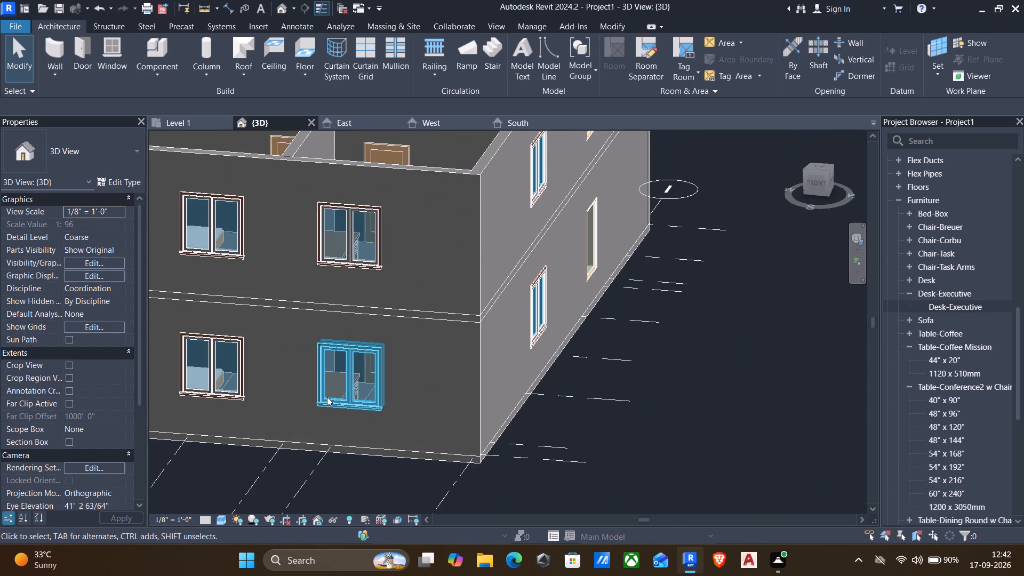
{"action": "scroll", "coordinate": [323, 391], "scroll_direction": "up", "scroll_amount": 3}
{"action": "left_click", "coordinate": [323, 391]}
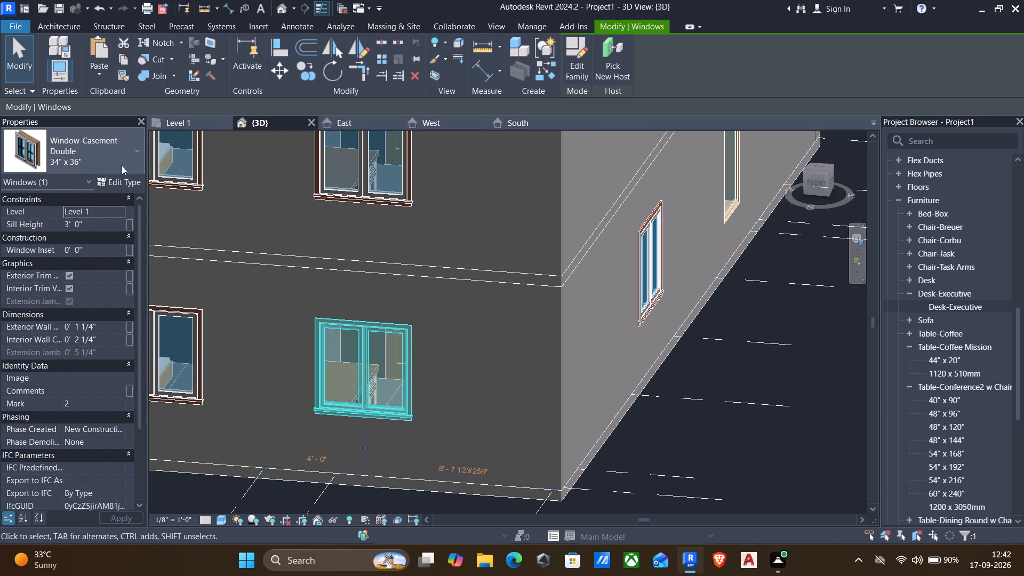
{"action": "left_click", "coordinate": [127, 181]}
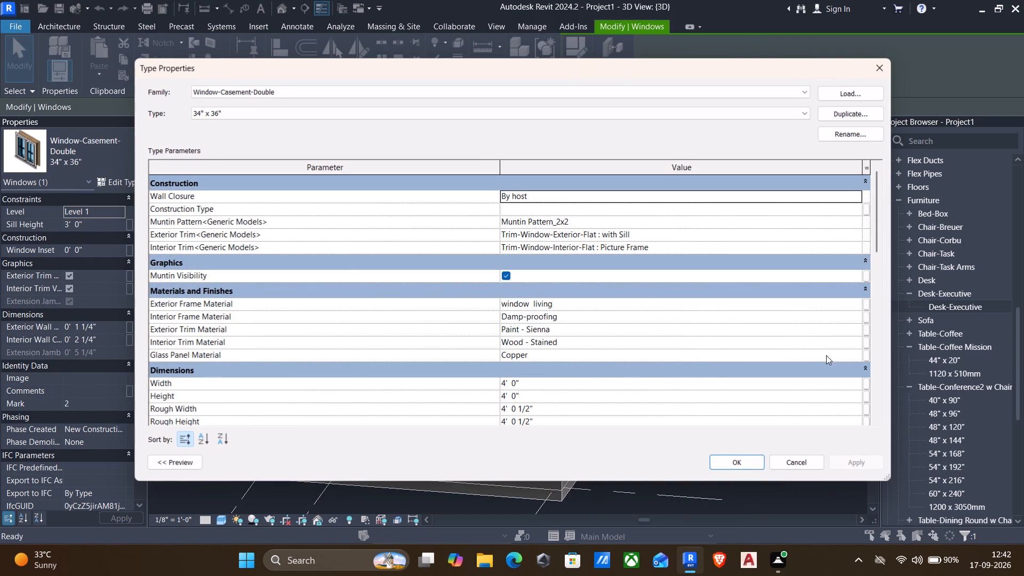
{"action": "left_click", "coordinate": [860, 354]}
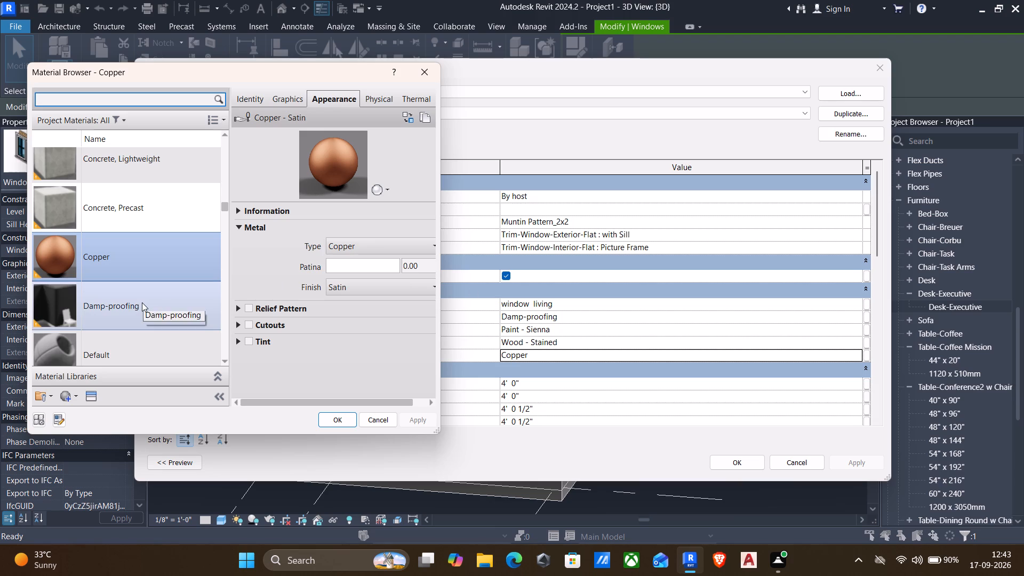
{"action": "scroll", "coordinate": [142, 302], "scroll_direction": "down", "scroll_amount": 8}
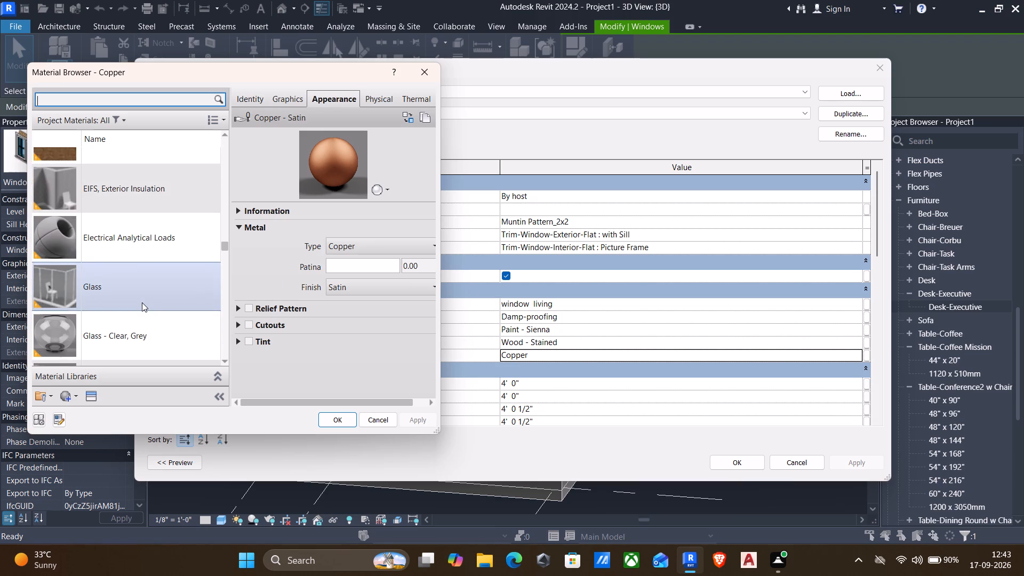
{"action": "scroll", "coordinate": [142, 302], "scroll_direction": "up", "scroll_amount": 1}
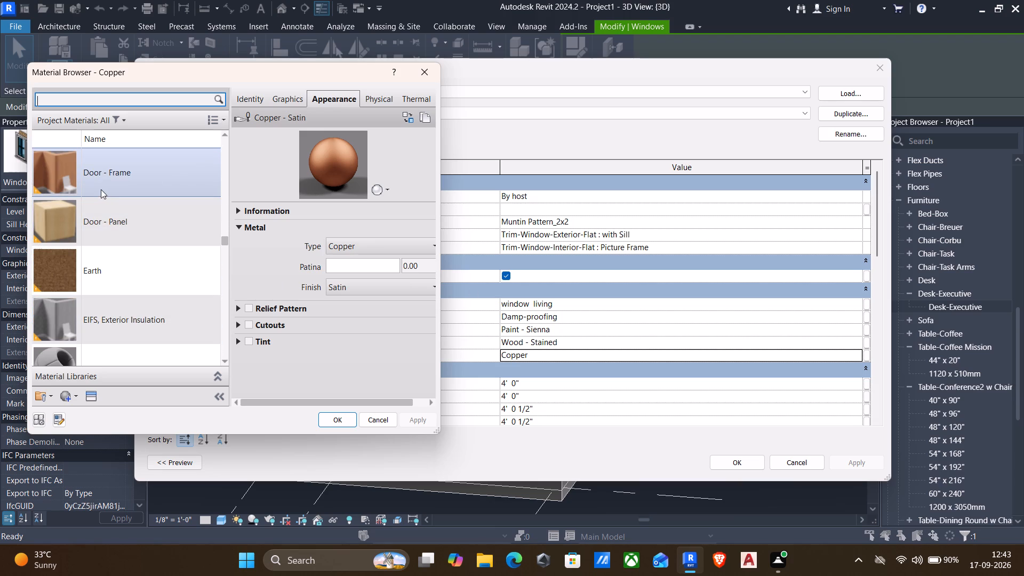
{"action": "scroll", "coordinate": [130, 247], "scroll_direction": "down", "scroll_amount": 5}
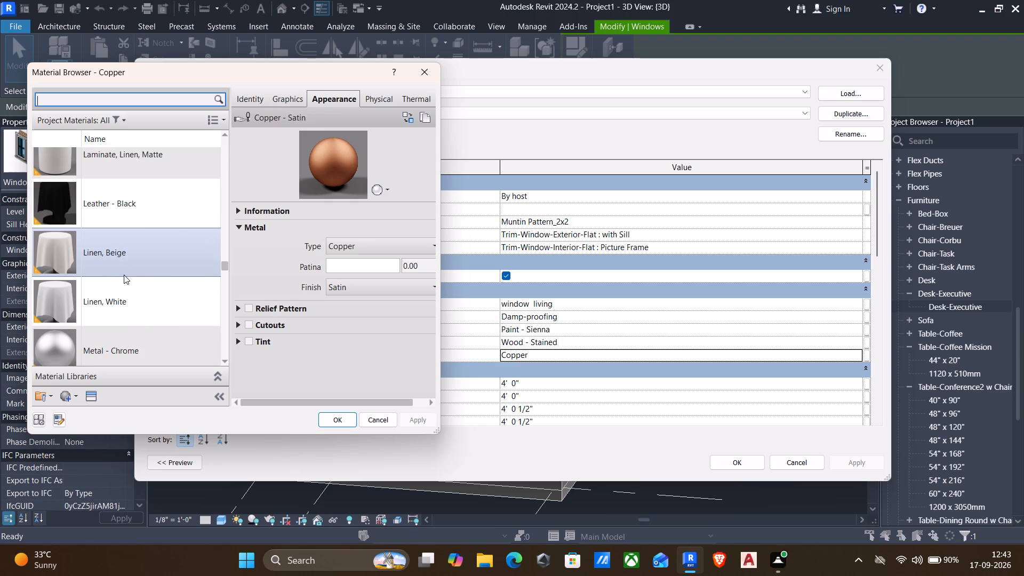
{"action": "scroll", "coordinate": [116, 277], "scroll_direction": "down", "scroll_amount": 3}
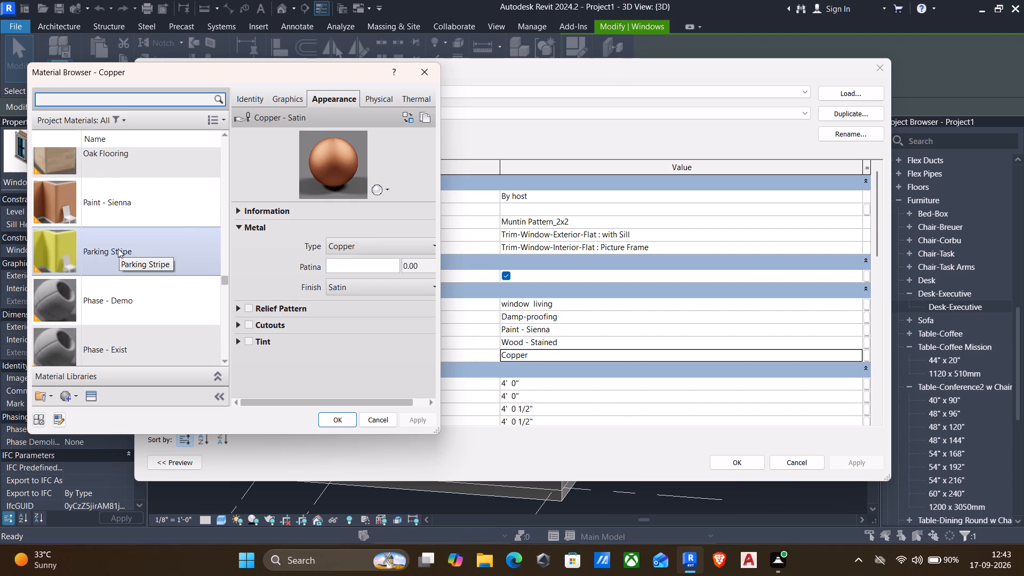
{"action": "scroll", "coordinate": [118, 249], "scroll_direction": "down", "scroll_amount": 5}
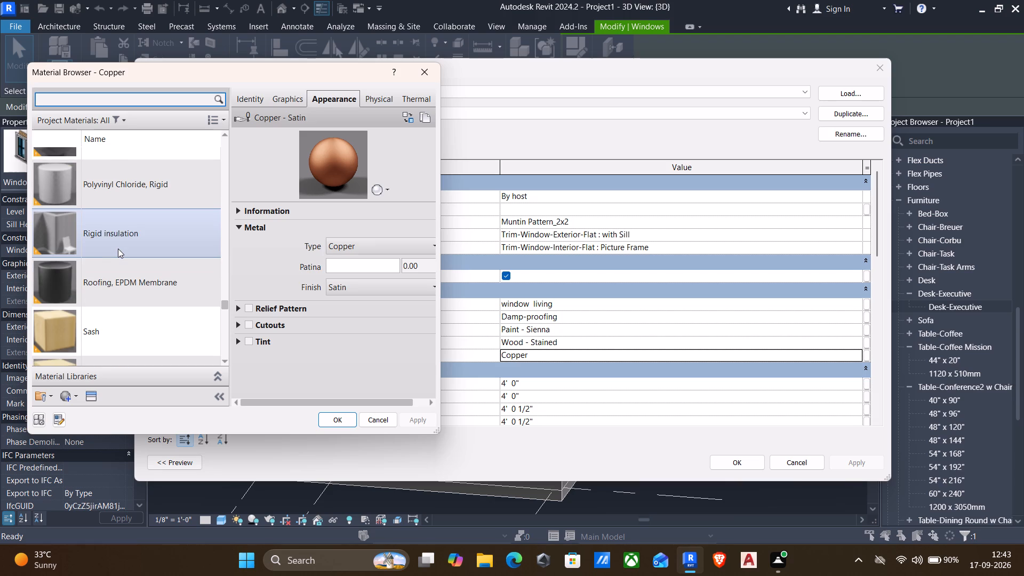
{"action": "scroll", "coordinate": [118, 249], "scroll_direction": "down", "scroll_amount": 1}
{"action": "scroll", "coordinate": [118, 249], "scroll_direction": "up", "scroll_amount": 1}
{"action": "scroll", "coordinate": [116, 241], "scroll_direction": "down", "scroll_amount": 6}
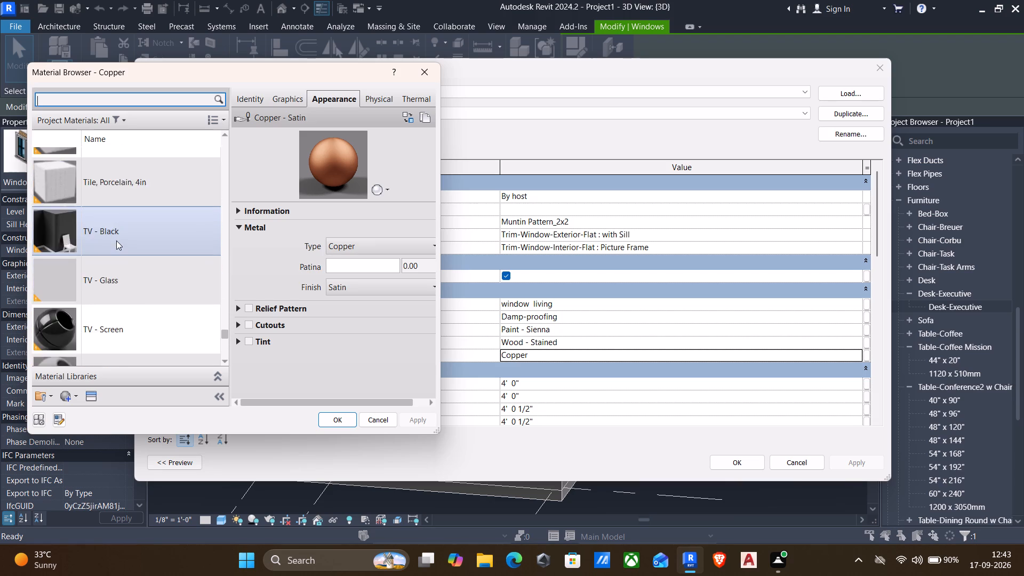
{"action": "scroll", "coordinate": [116, 241], "scroll_direction": "down", "scroll_amount": 2}
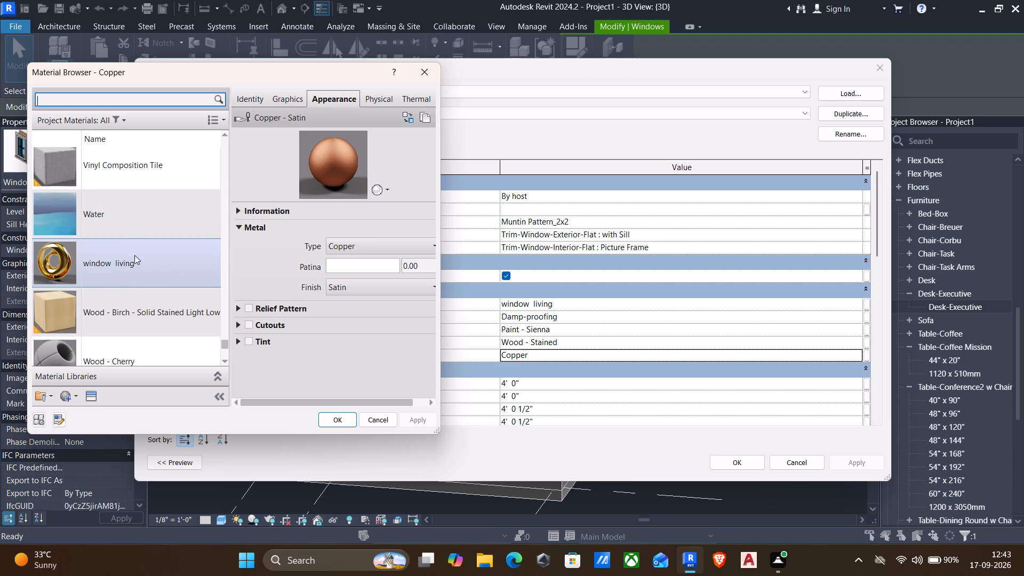
{"action": "left_click", "coordinate": [115, 267]}
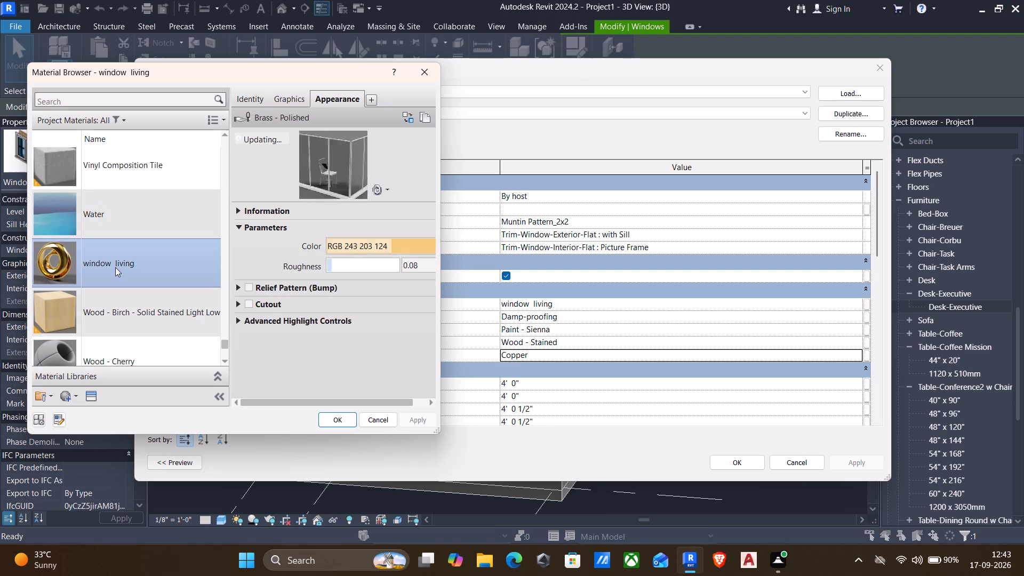
{"action": "left_click", "coordinate": [338, 419]}
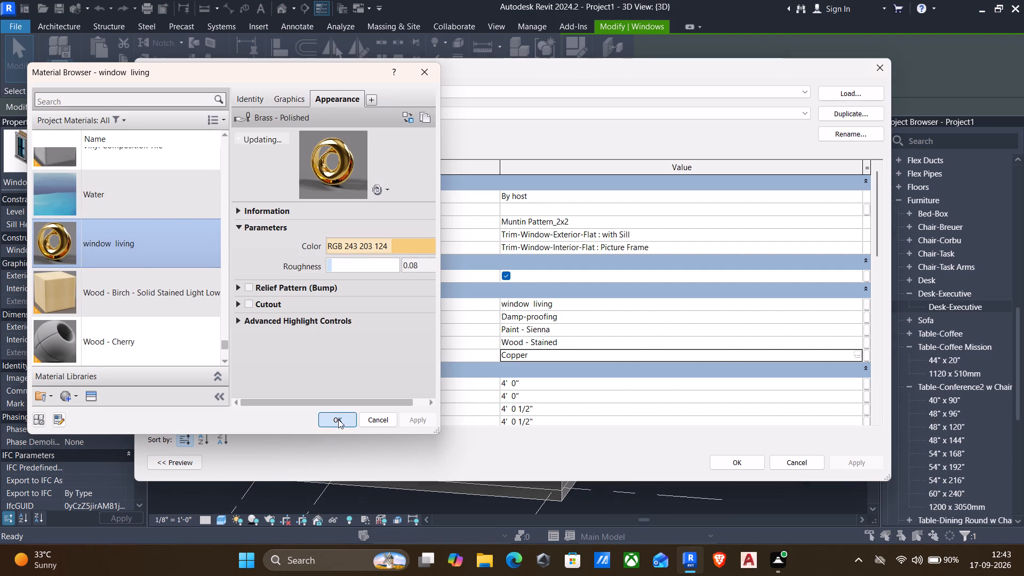
{"action": "left_click", "coordinate": [854, 466]}
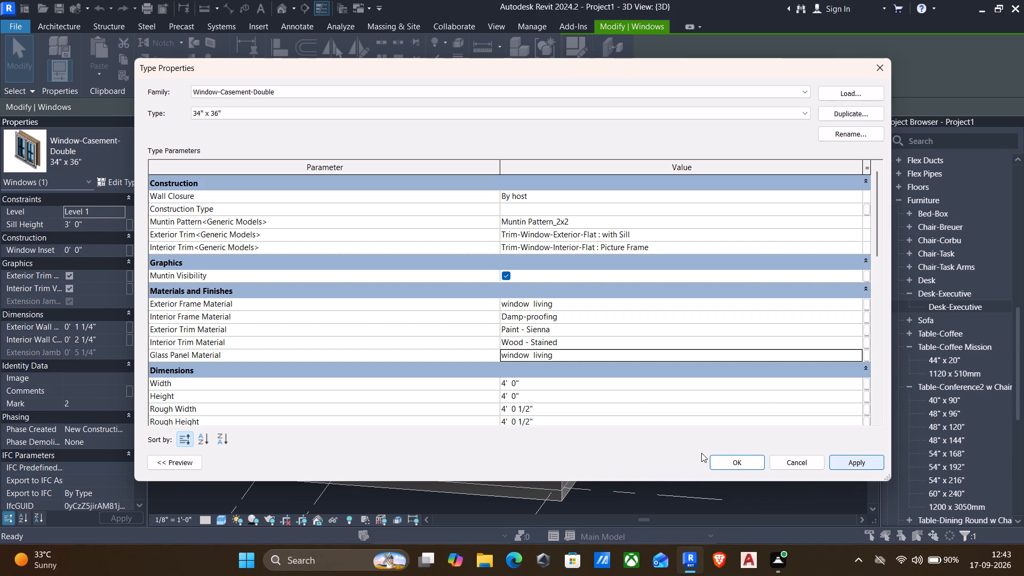
{"action": "left_click", "coordinate": [739, 462]}
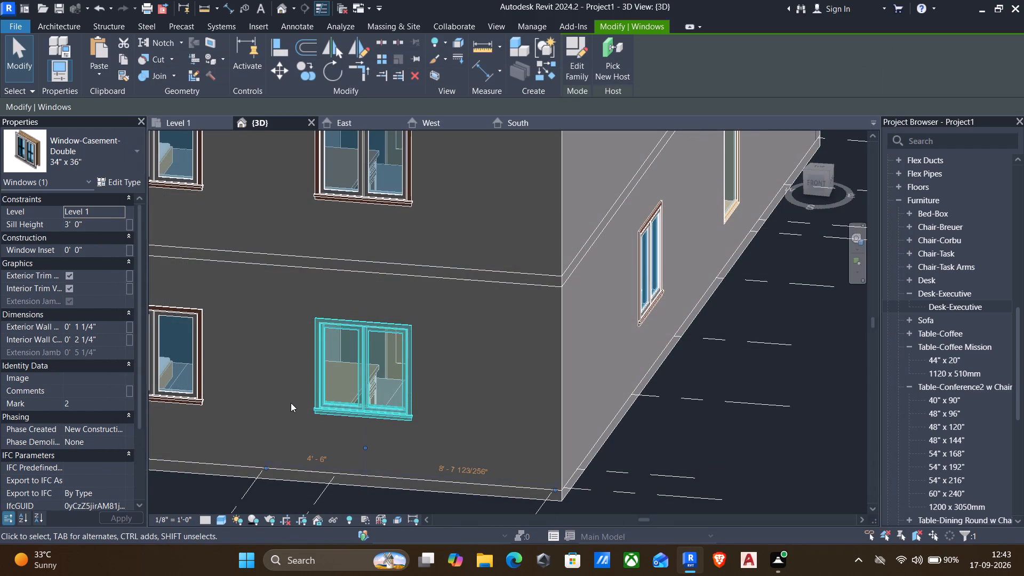
{"action": "key", "text": "Escape"}
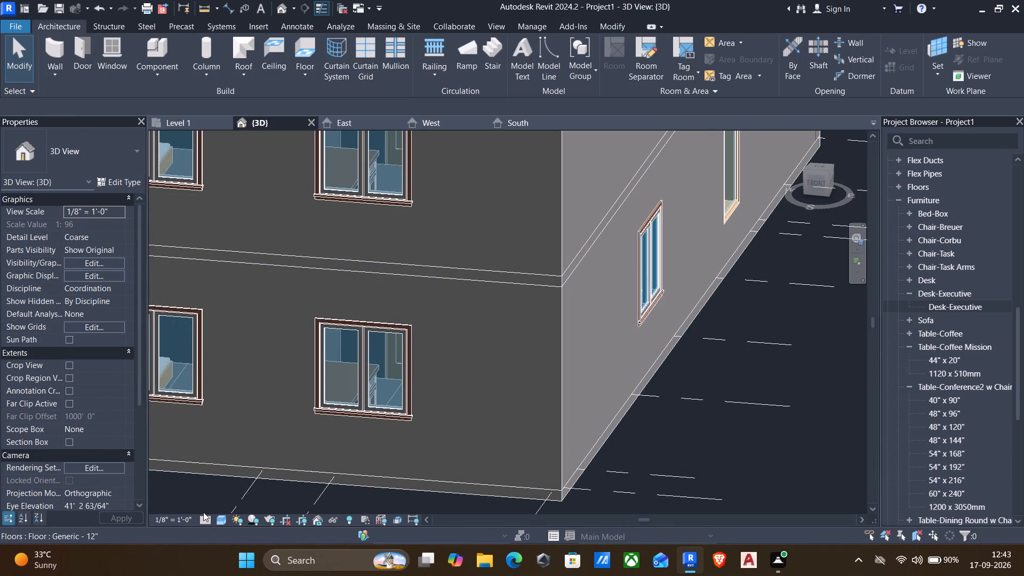
Set the 3D view's visual style to Realistic.
{"action": "left_click", "coordinate": [223, 518]}
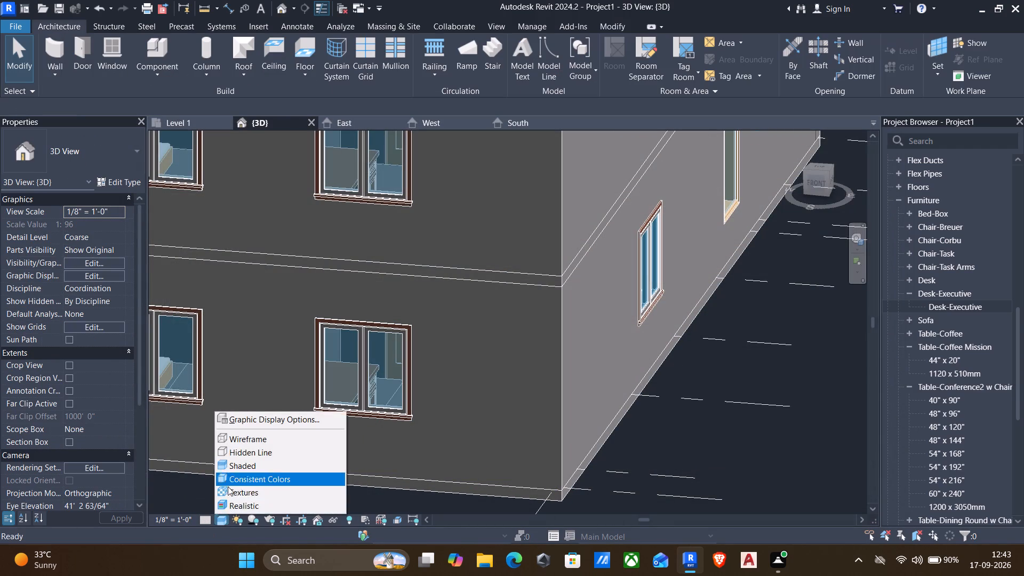
{"action": "left_click", "coordinate": [233, 511]}
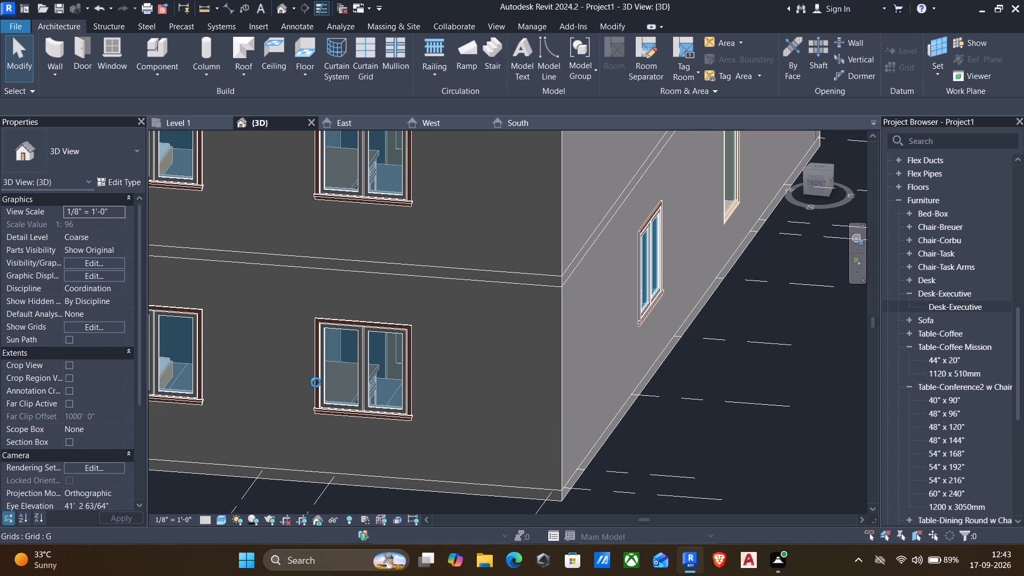
Inspect the casement windows' rendered frame, trim and glass materials up close and across the front and side facades.
{"action": "scroll", "coordinate": [450, 374], "scroll_direction": "down", "scroll_amount": 2}
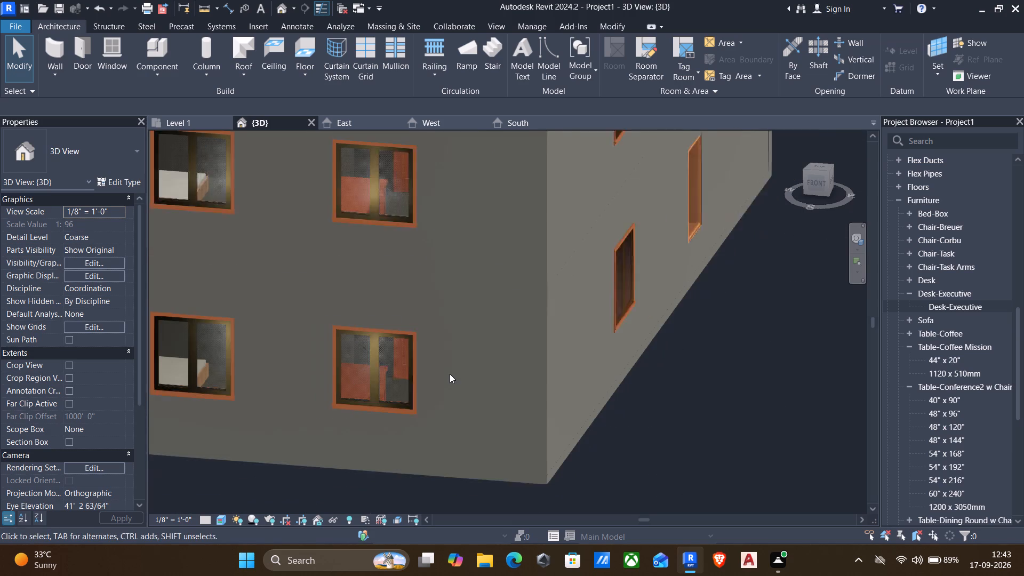
{"action": "scroll", "coordinate": [379, 390], "scroll_direction": "down", "scroll_amount": 6}
{"action": "scroll", "coordinate": [339, 422], "scroll_direction": "down", "scroll_amount": 2}
{"action": "scroll", "coordinate": [337, 429], "scroll_direction": "up", "scroll_amount": 7}
{"action": "scroll", "coordinate": [347, 348], "scroll_direction": "up", "scroll_amount": 4}
{"action": "scroll", "coordinate": [348, 345], "scroll_direction": "down", "scroll_amount": 2}
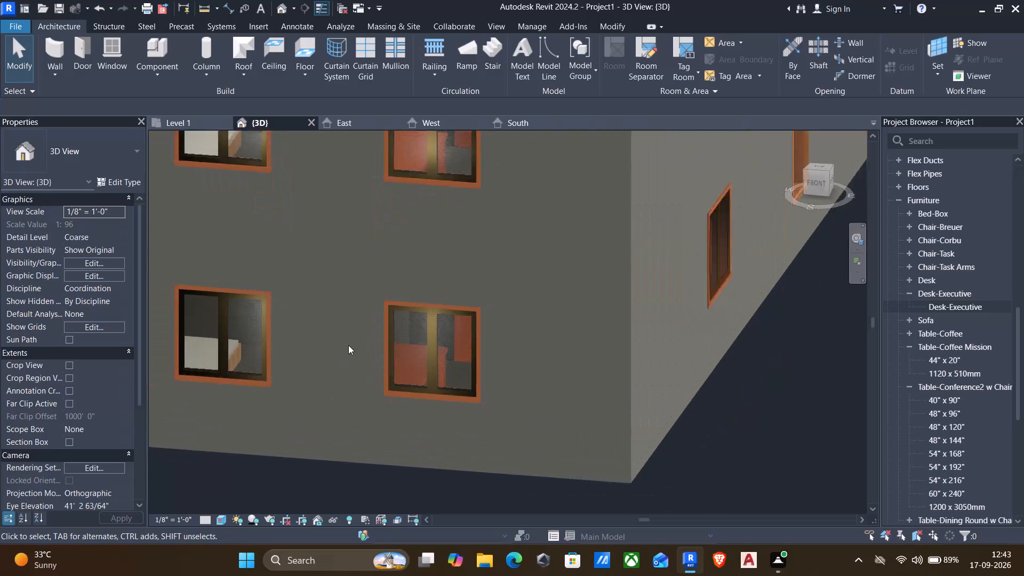
{"action": "scroll", "coordinate": [348, 345], "scroll_direction": "down", "scroll_amount": 1}
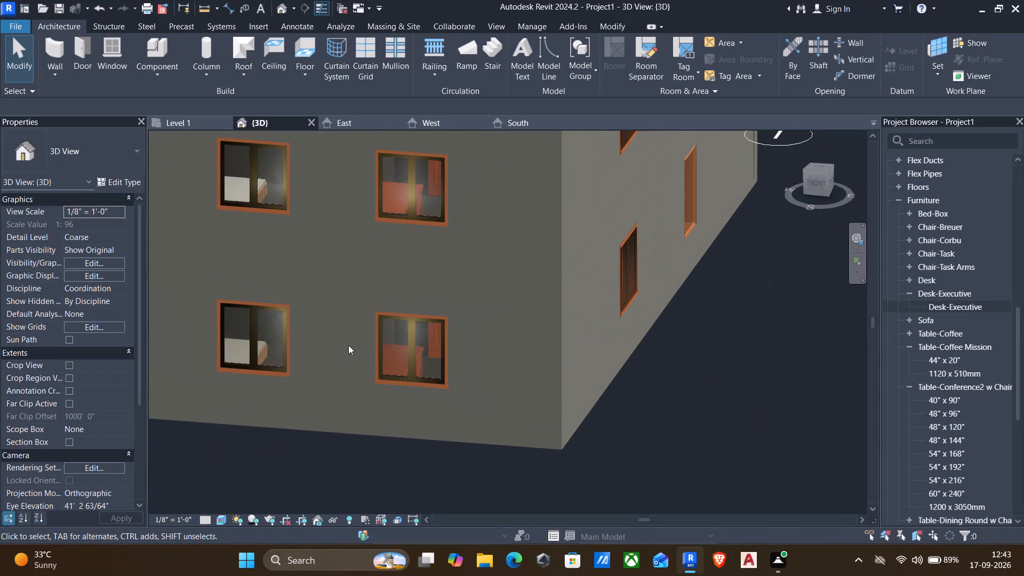
{"action": "scroll", "coordinate": [348, 345], "scroll_direction": "down", "scroll_amount": 1}
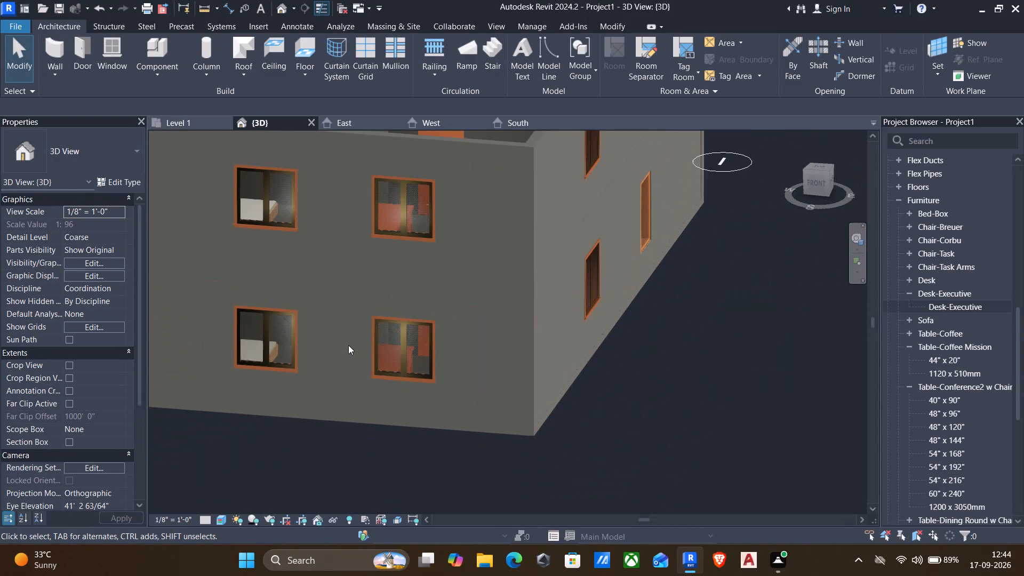
{"action": "scroll", "coordinate": [348, 333], "scroll_direction": "down", "scroll_amount": 3}
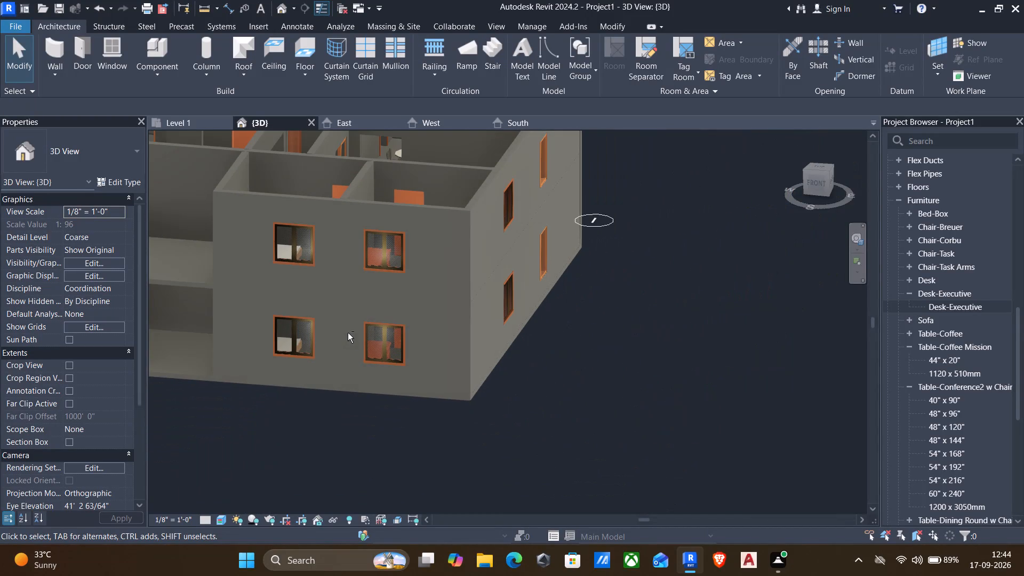
{"action": "middle_click_drag", "start_coordinate": [348, 333], "coordinate": [397, 311], "text": "shift"}
{"action": "scroll", "coordinate": [397, 311], "scroll_direction": "down", "scroll_amount": 3}
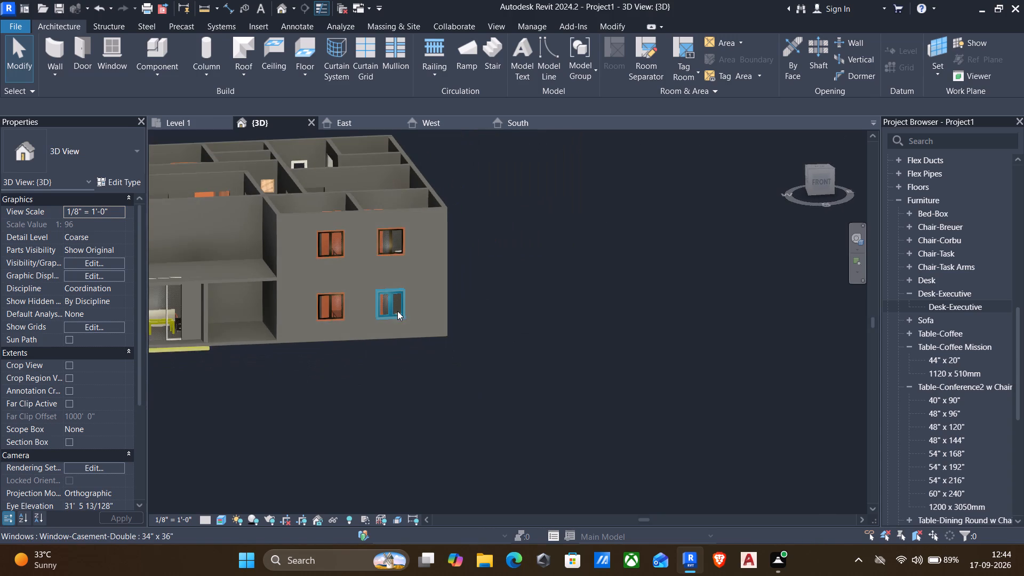
{"action": "scroll", "coordinate": [388, 322], "scroll_direction": "down", "scroll_amount": 2}
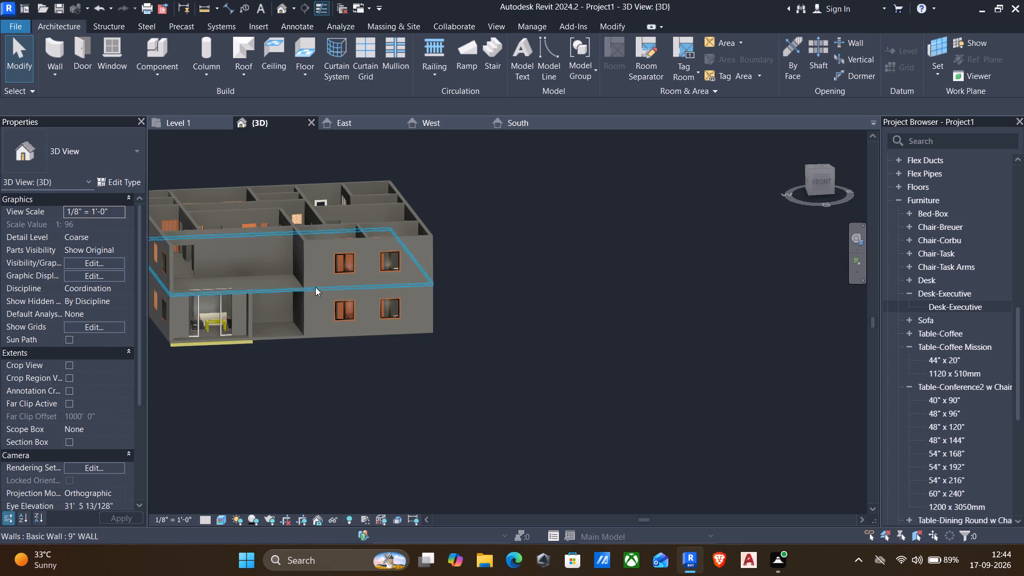
{"action": "scroll", "coordinate": [329, 253], "scroll_direction": "up", "scroll_amount": 4}
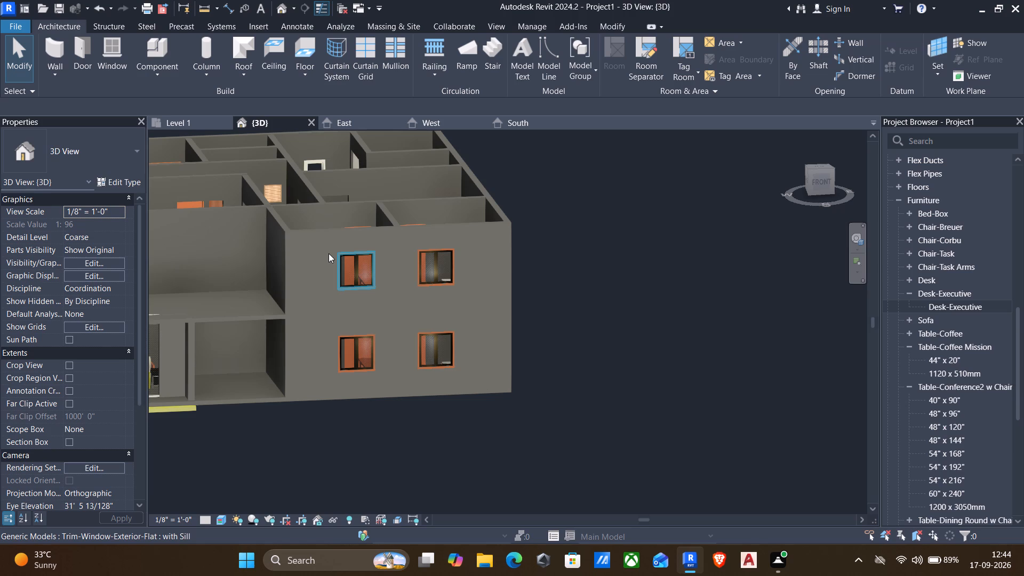
{"action": "scroll", "coordinate": [329, 253], "scroll_direction": "down", "scroll_amount": 1}
{"action": "scroll", "coordinate": [295, 344], "scroll_direction": "down", "scroll_amount": 5}
Review the front curtain wall's type properties, including the mullion types available for its vertical interior and border mullions.
{"action": "scroll", "coordinate": [234, 374], "scroll_direction": "up", "scroll_amount": 3}
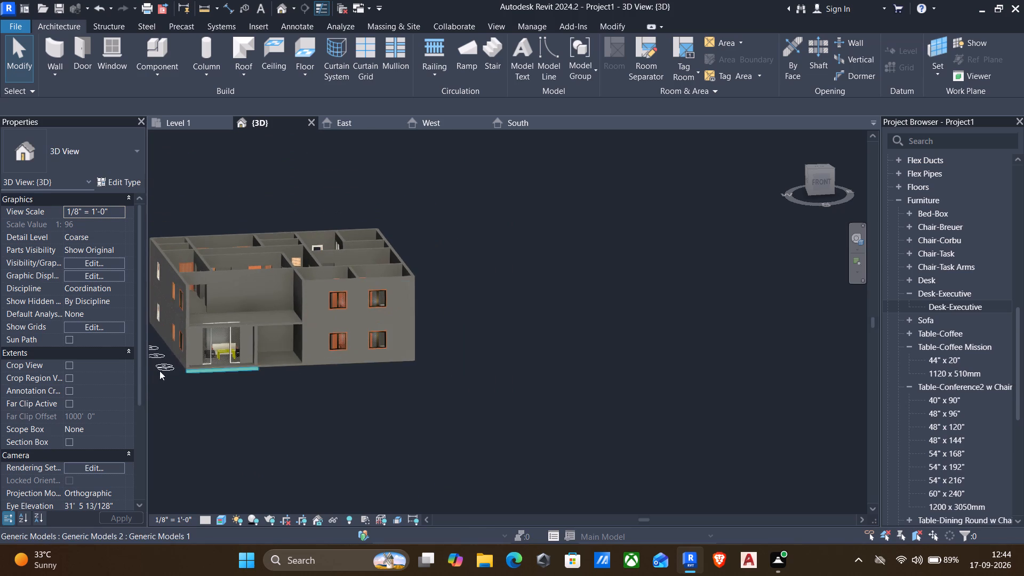
{"action": "scroll", "coordinate": [190, 366], "scroll_direction": "up", "scroll_amount": 4}
{"action": "scroll", "coordinate": [222, 320], "scroll_direction": "up", "scroll_amount": 5}
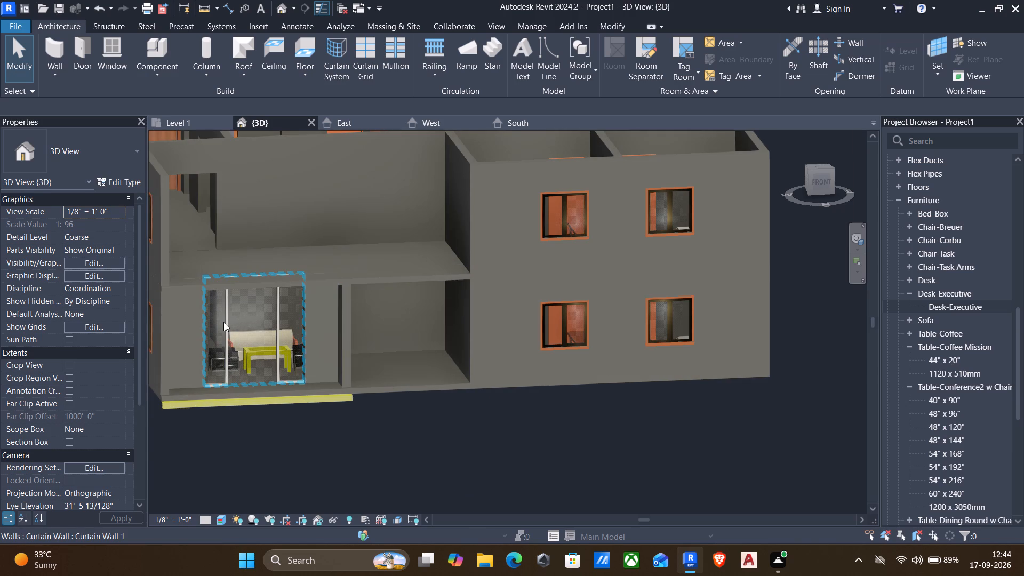
{"action": "scroll", "coordinate": [223, 322], "scroll_direction": "up", "scroll_amount": 2}
{"action": "left_click", "coordinate": [223, 322]}
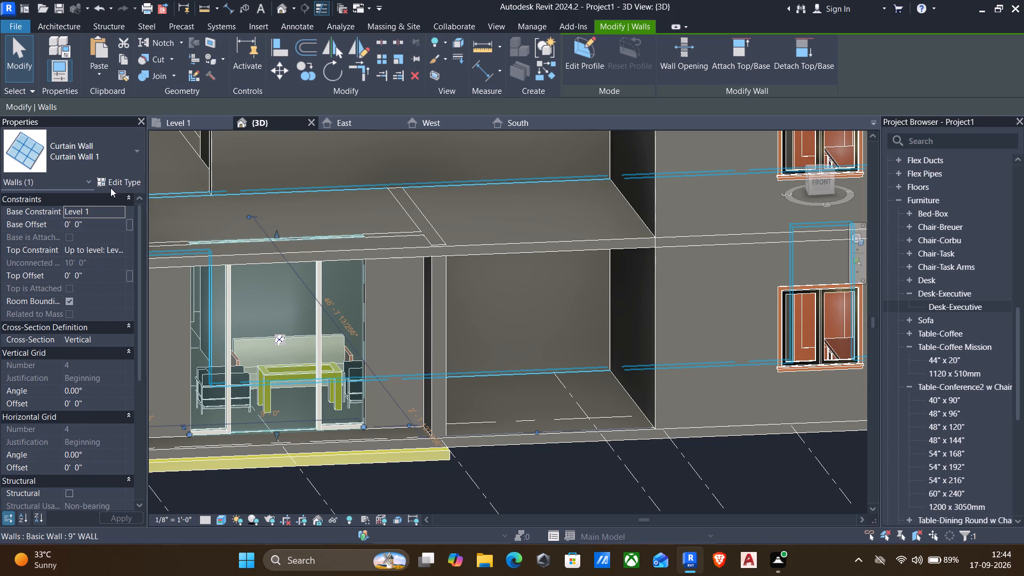
{"action": "left_click", "coordinate": [110, 183]}
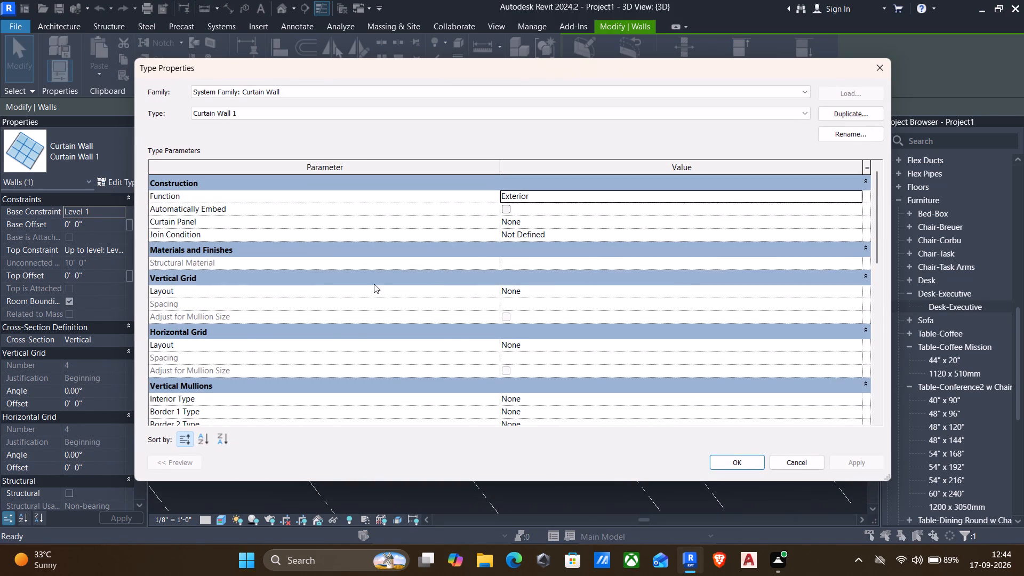
{"action": "scroll", "coordinate": [407, 351], "scroll_direction": "down", "scroll_amount": 3}
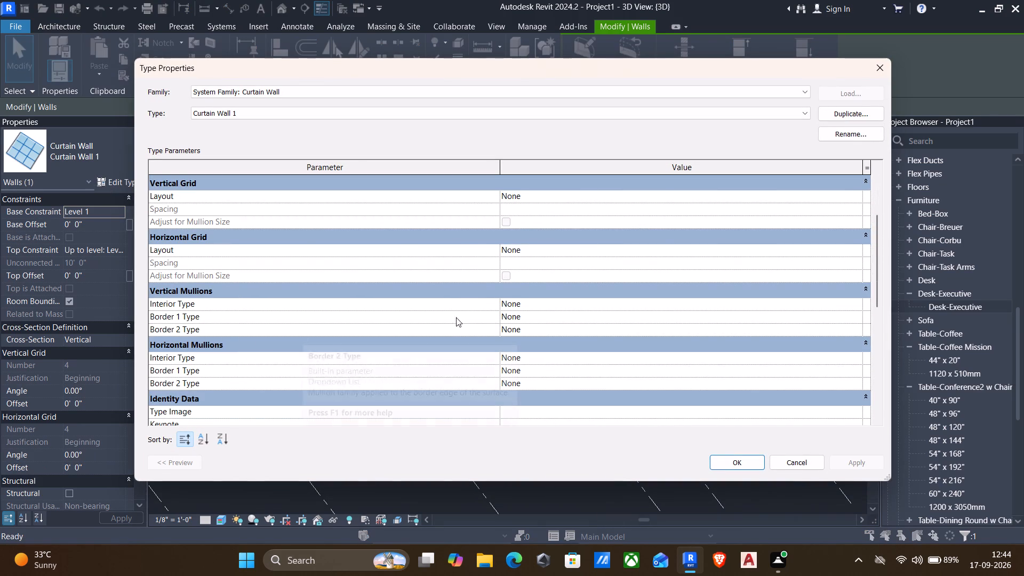
{"action": "left_click", "coordinate": [854, 317]}
{"action": "left_click", "coordinate": [854, 317]}
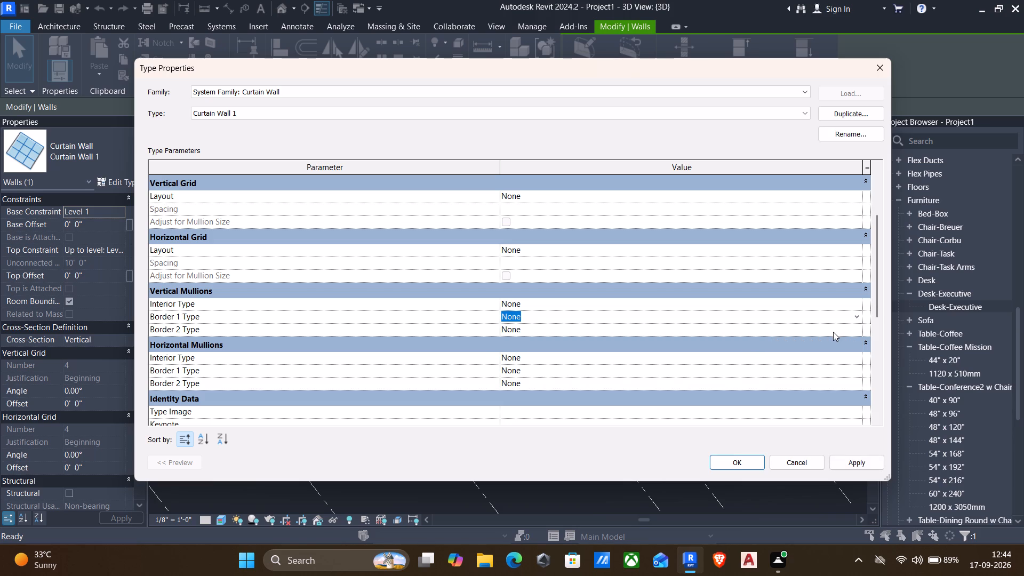
{"action": "left_click", "coordinate": [860, 332]}
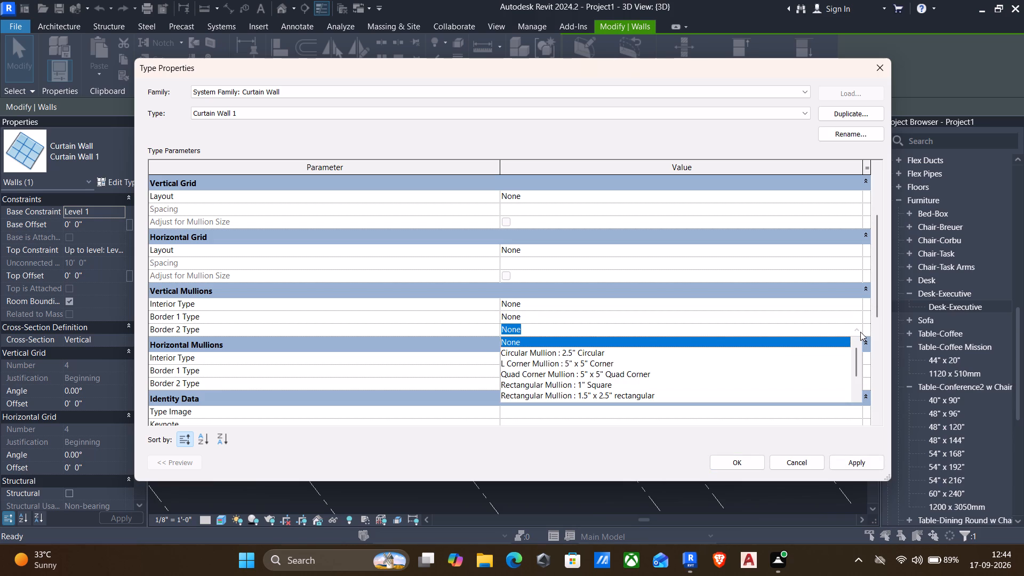
{"action": "left_click", "coordinate": [860, 332]}
{"action": "left_click", "coordinate": [857, 310]}
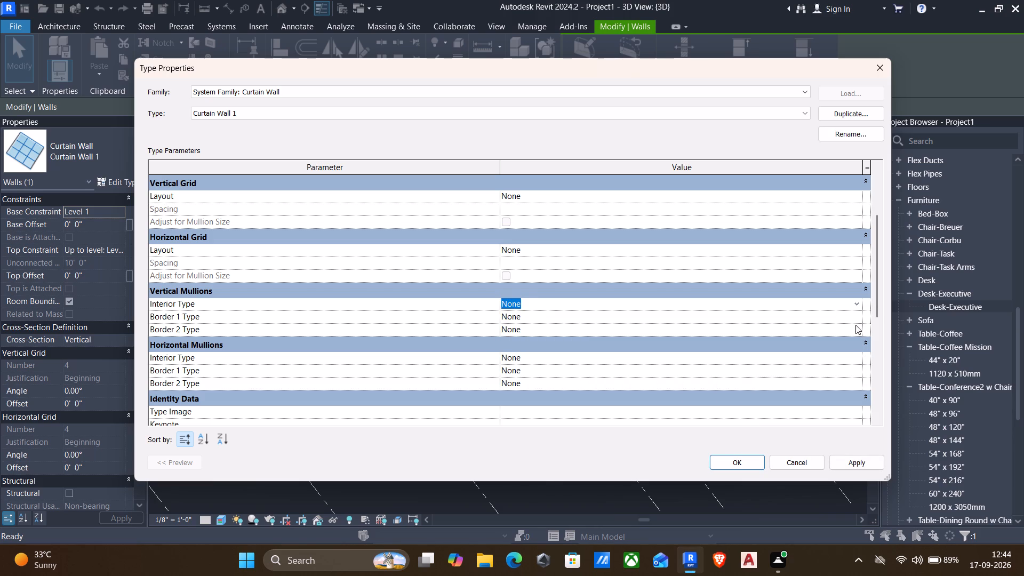
{"action": "left_click", "coordinate": [857, 306]}
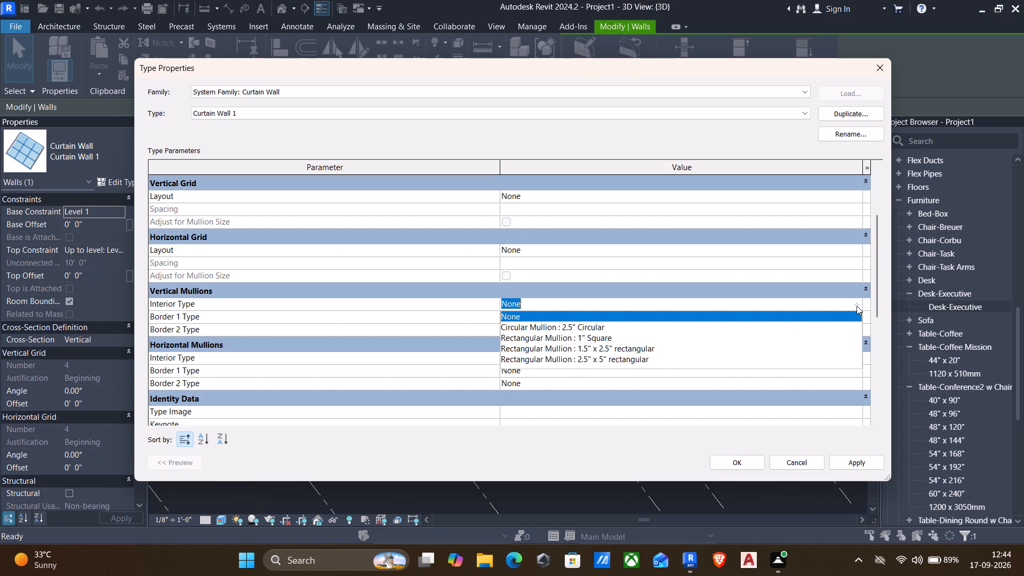
{"action": "left_click", "coordinate": [857, 306]}
{"action": "scroll", "coordinate": [549, 329], "scroll_direction": "down", "scroll_amount": 6}
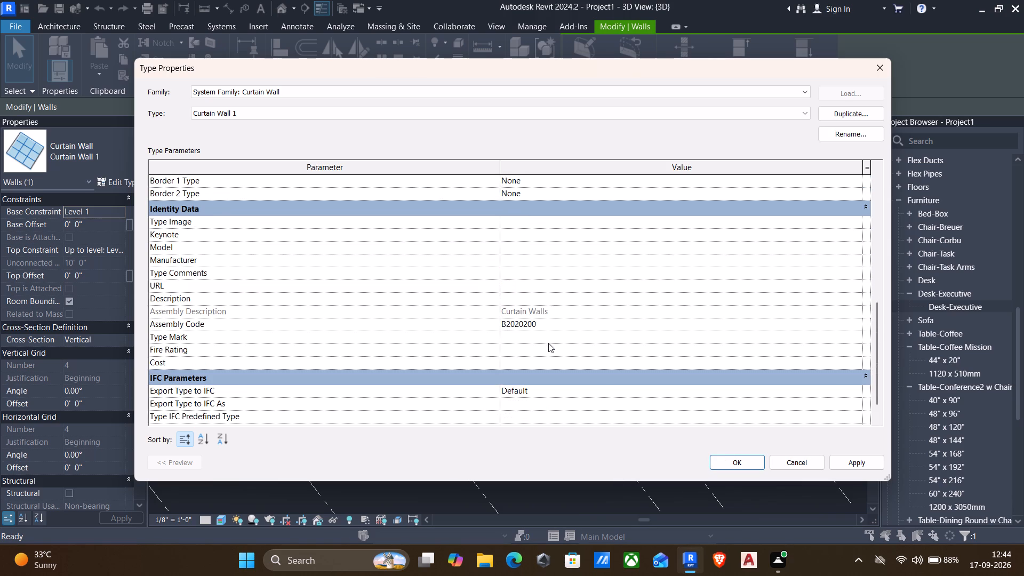
{"action": "scroll", "coordinate": [548, 343], "scroll_direction": "down", "scroll_amount": 4}
{"action": "scroll", "coordinate": [548, 343], "scroll_direction": "up", "scroll_amount": 4}
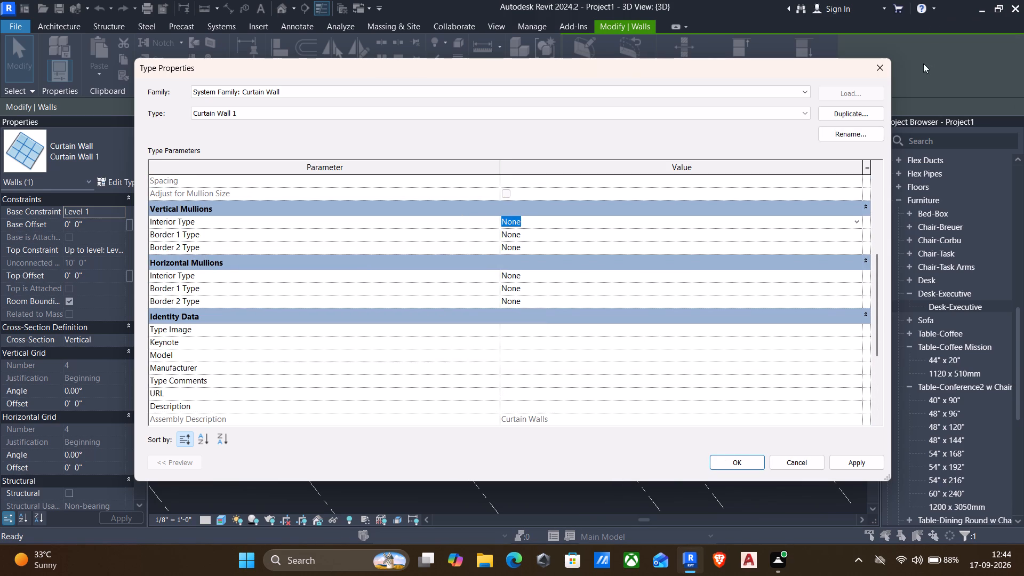
{"action": "left_click", "coordinate": [879, 63]}
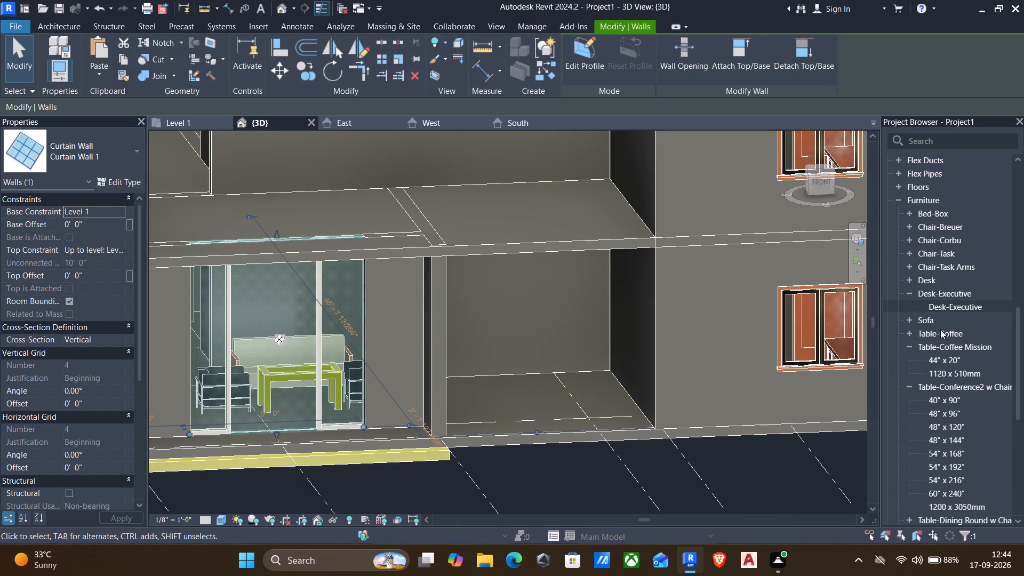
Browse the project's families and expand the Profiles category to look through its profile families.
{"action": "scroll", "coordinate": [940, 333], "scroll_direction": "down", "scroll_amount": 2}
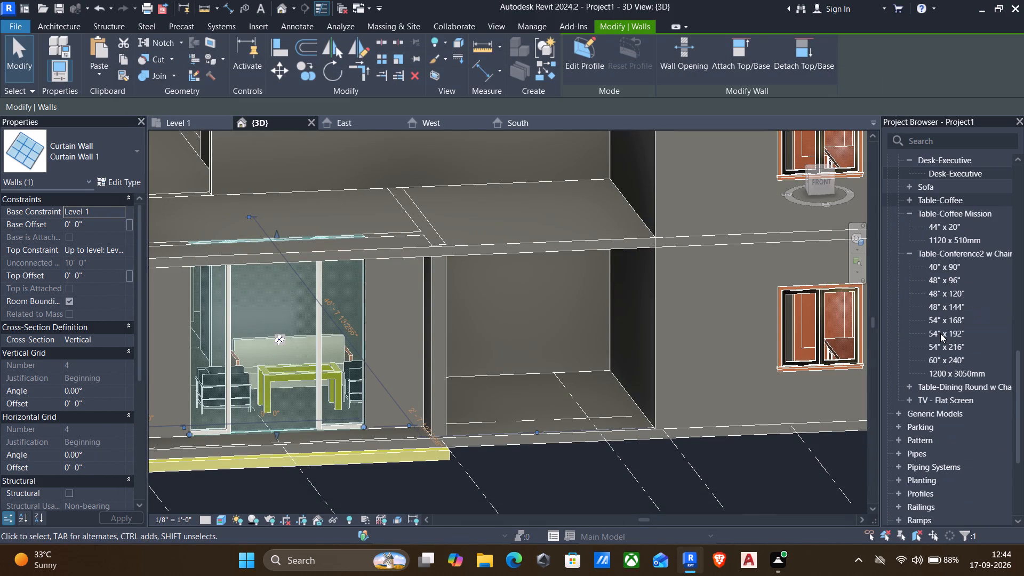
{"action": "scroll", "coordinate": [940, 333], "scroll_direction": "down", "scroll_amount": 2}
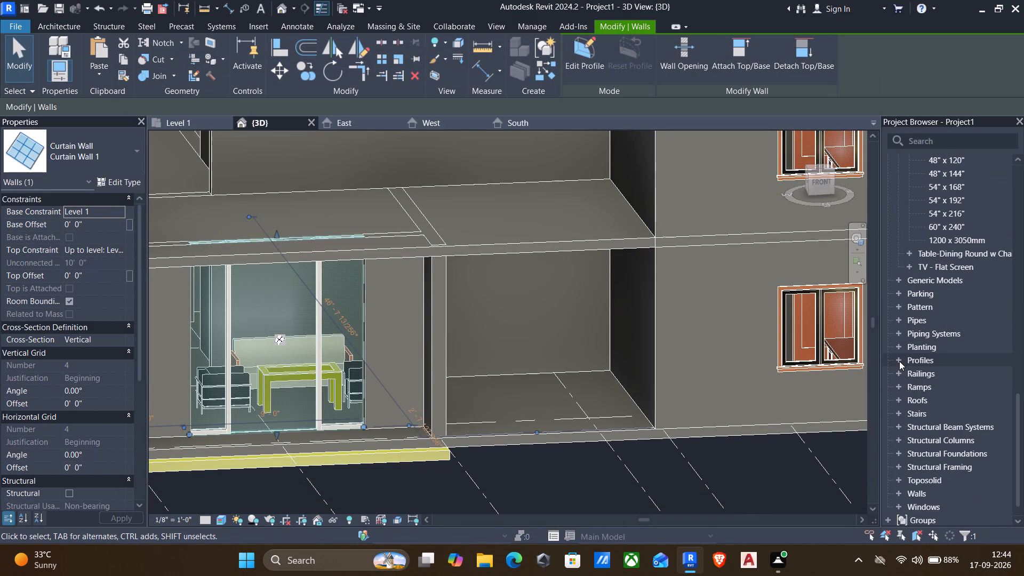
{"action": "left_click", "coordinate": [899, 361]}
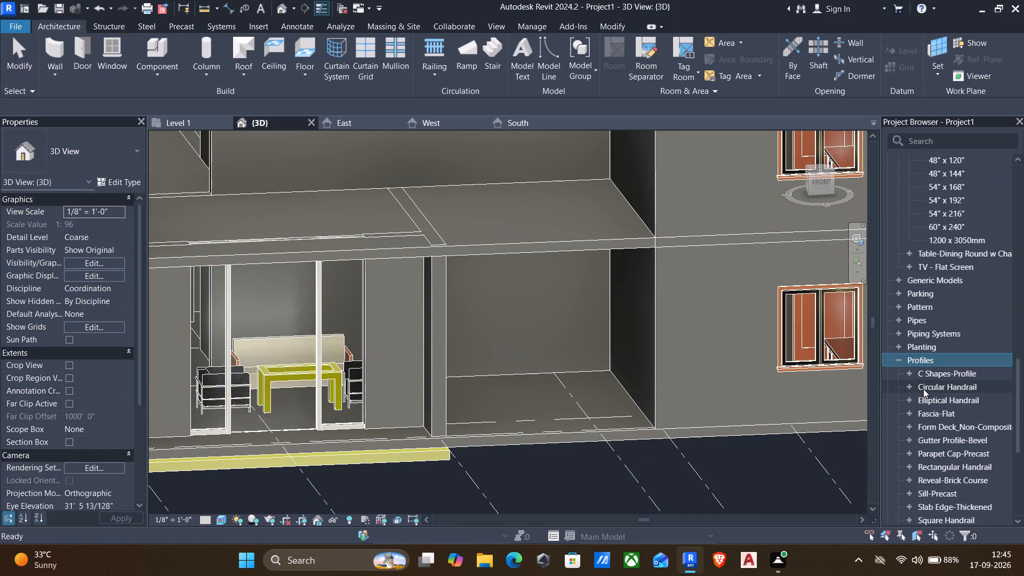
{"action": "scroll", "coordinate": [923, 389], "scroll_direction": "down", "scroll_amount": 1}
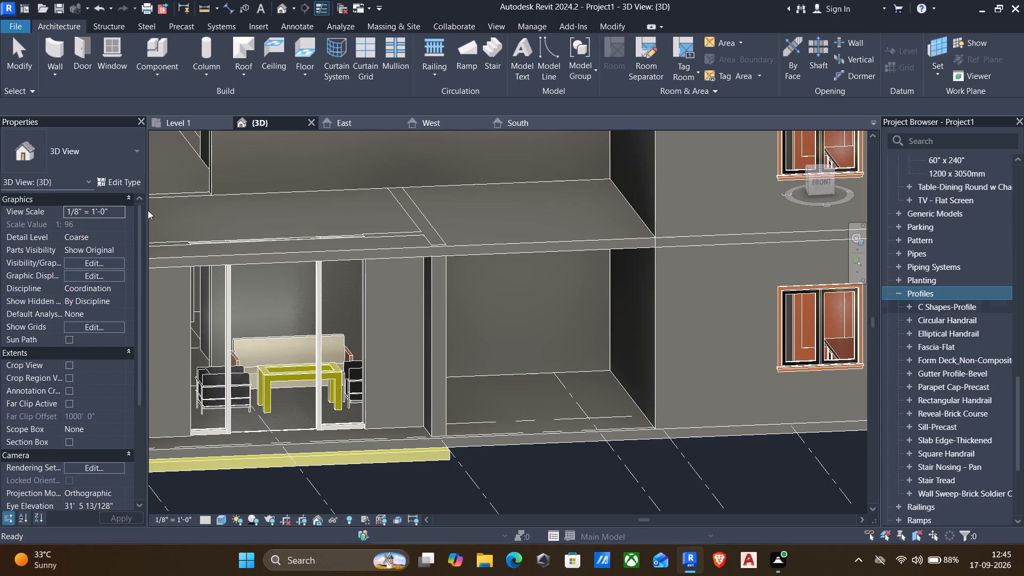
Open the front curtain wall's profile for editing and review its grid and mullion type properties again.
{"action": "left_click", "coordinate": [317, 347]}
{"action": "left_click", "coordinate": [317, 347]}
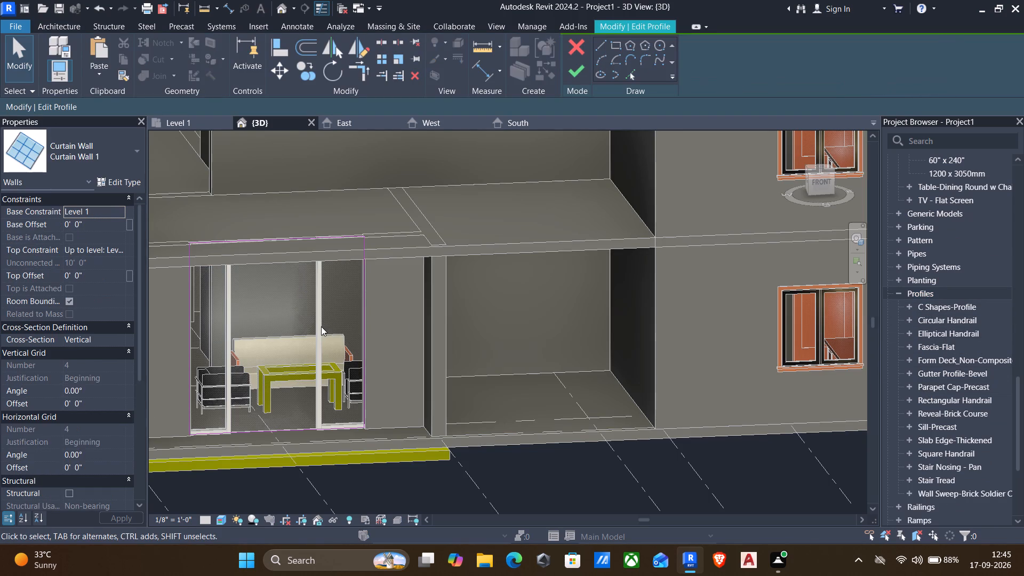
{"action": "left_click", "coordinate": [321, 326]}
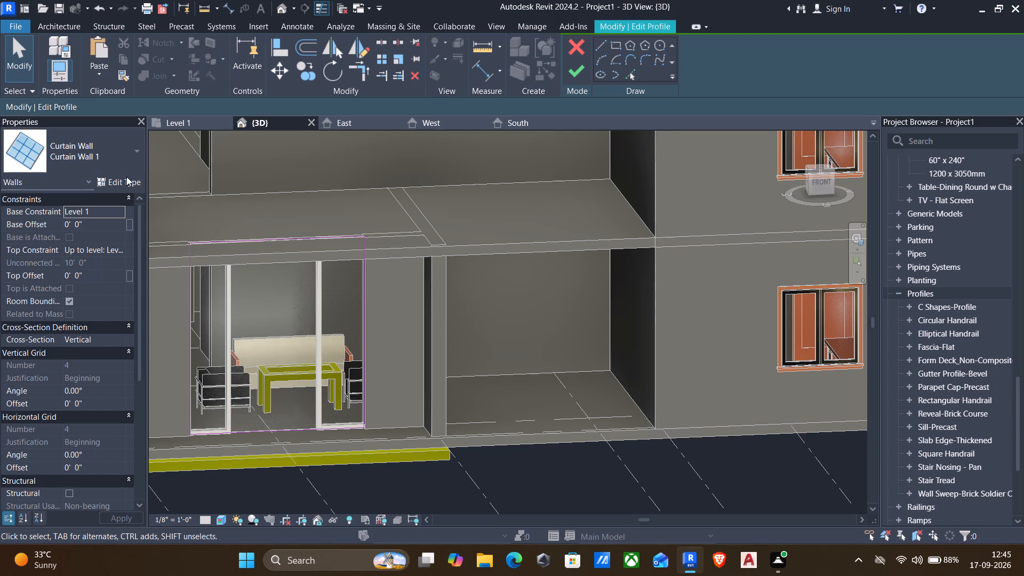
{"action": "left_click", "coordinate": [126, 177]}
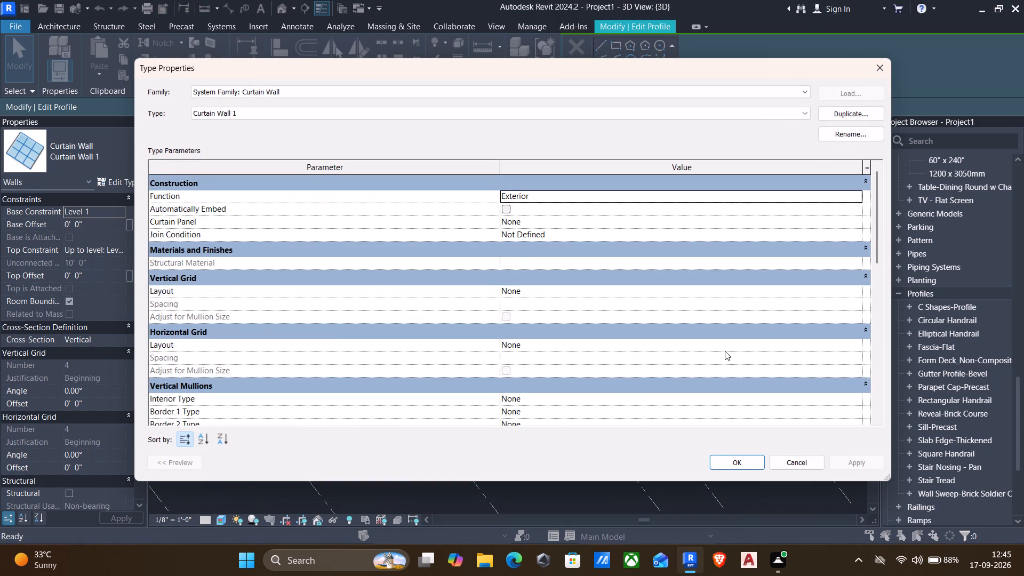
{"action": "scroll", "coordinate": [728, 351], "scroll_direction": "down", "scroll_amount": 2}
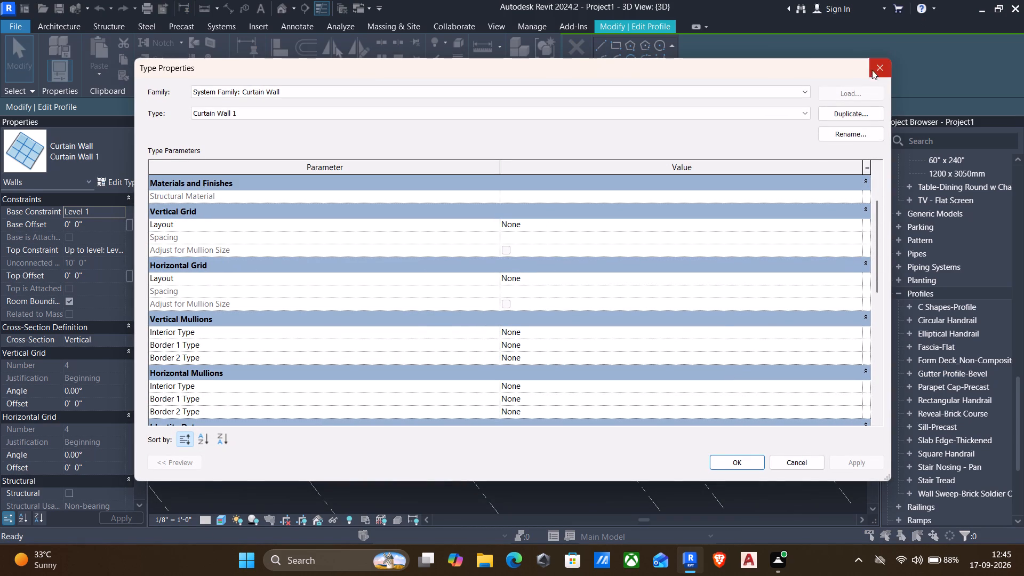
{"action": "left_click", "coordinate": [883, 66]}
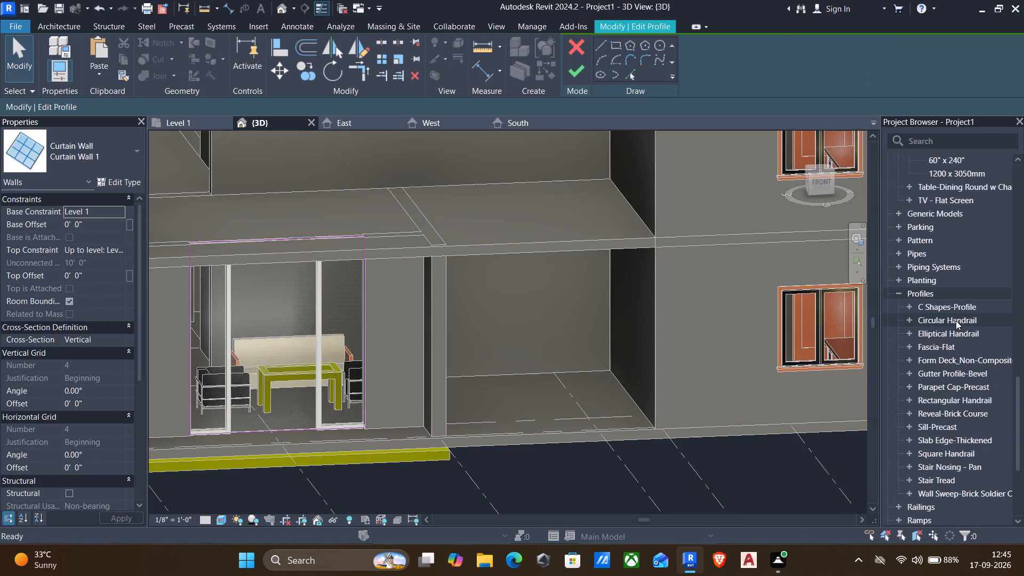
Examine the type properties of the C9X15 type in the C Shapes-Profile family, including its section geometry and identity data.
{"action": "left_click", "coordinate": [904, 310]}
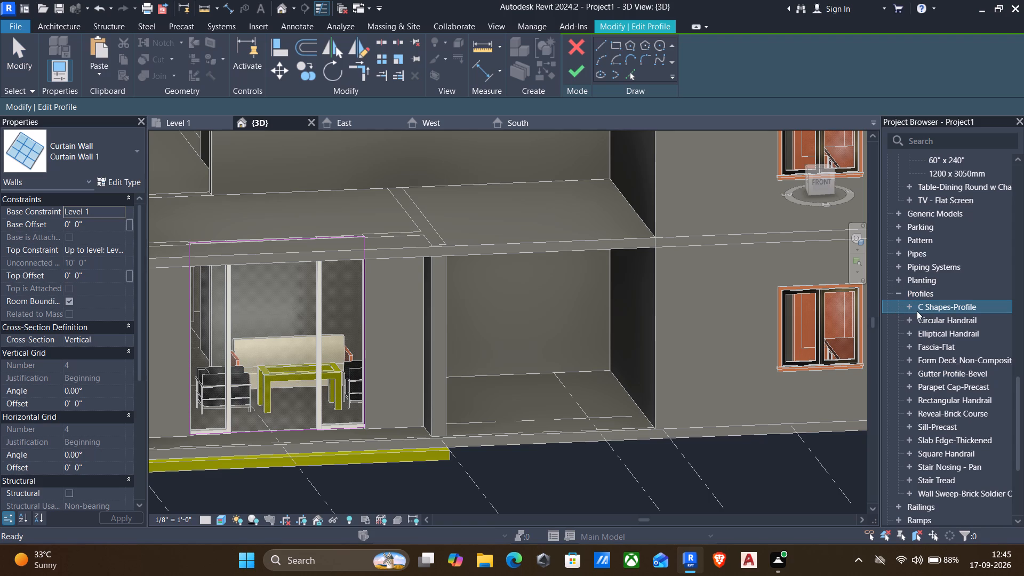
{"action": "left_click", "coordinate": [913, 305]}
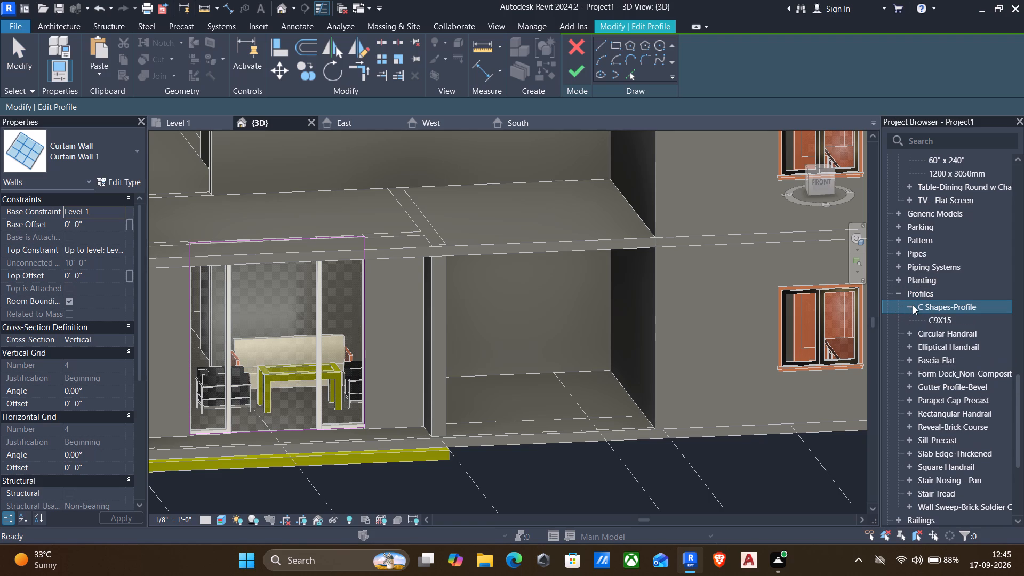
{"action": "double_click", "coordinate": [955, 319]}
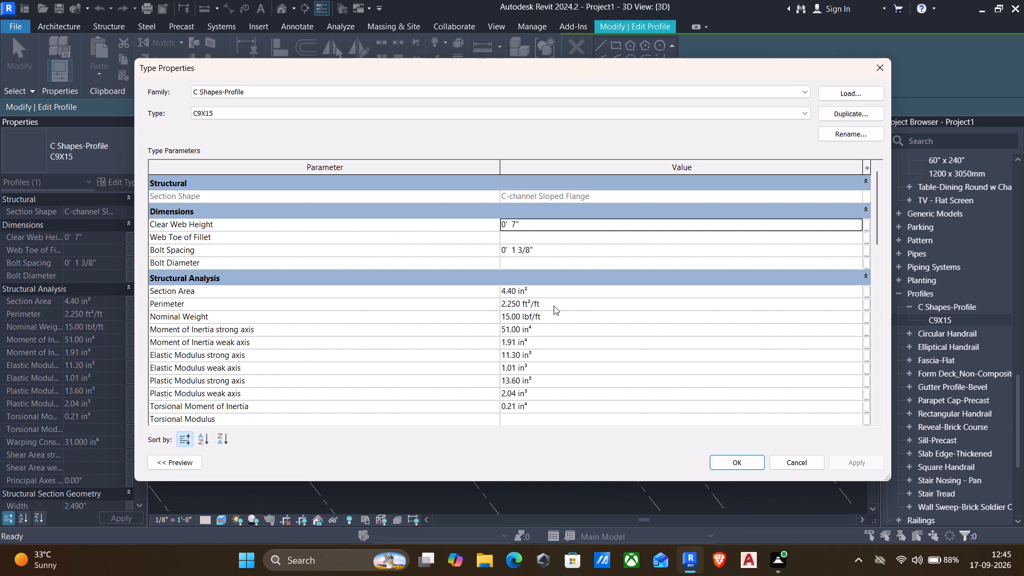
{"action": "scroll", "coordinate": [554, 306], "scroll_direction": "down", "scroll_amount": 10}
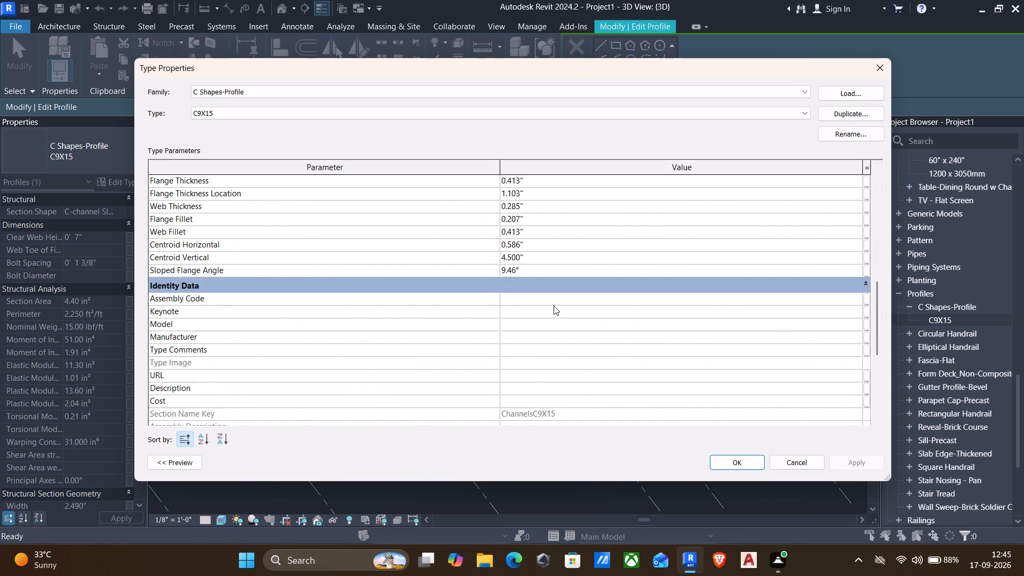
{"action": "scroll", "coordinate": [554, 306], "scroll_direction": "down", "scroll_amount": 5}
{"action": "scroll", "coordinate": [554, 306], "scroll_direction": "up", "scroll_amount": 10}
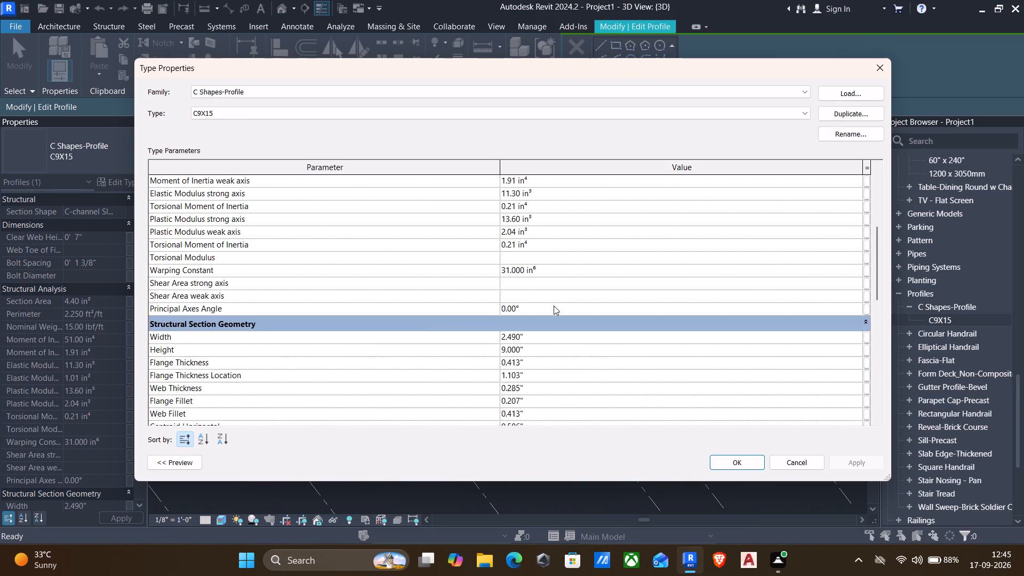
{"action": "scroll", "coordinate": [554, 306], "scroll_direction": "up", "scroll_amount": 9}
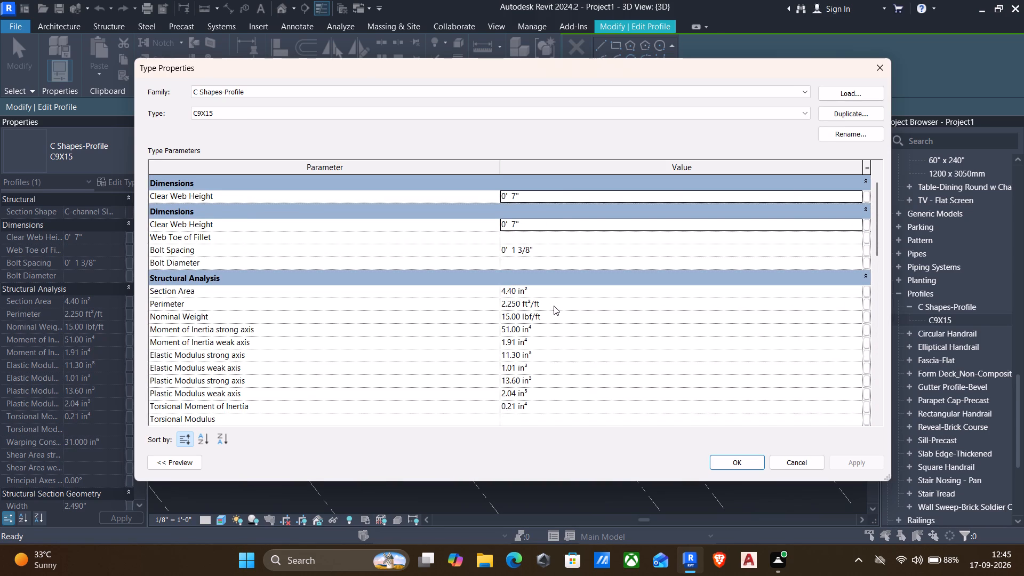
{"action": "scroll", "coordinate": [224, 335], "scroll_direction": "down", "scroll_amount": 4}
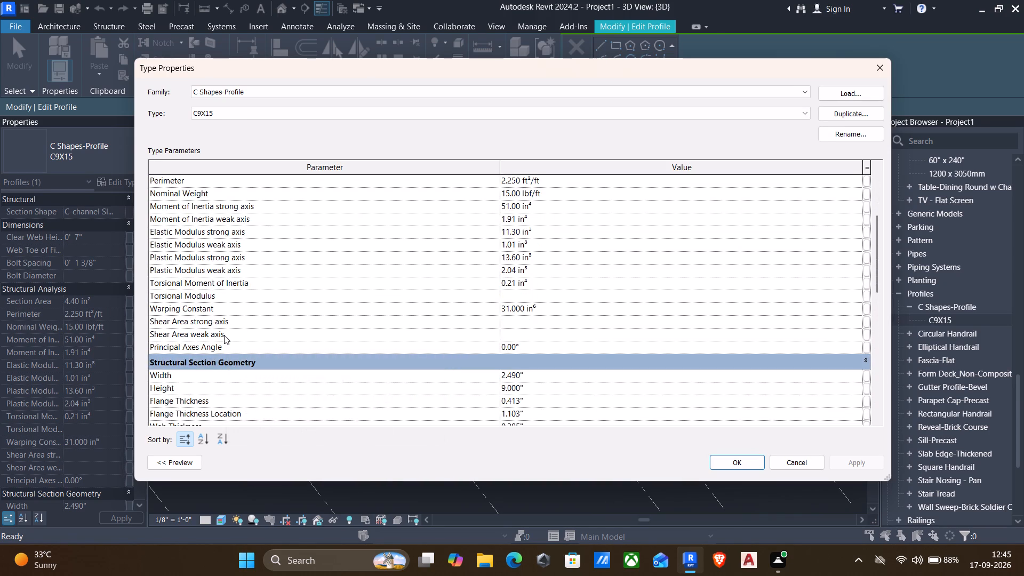
{"action": "scroll", "coordinate": [224, 335], "scroll_direction": "down", "scroll_amount": 8}
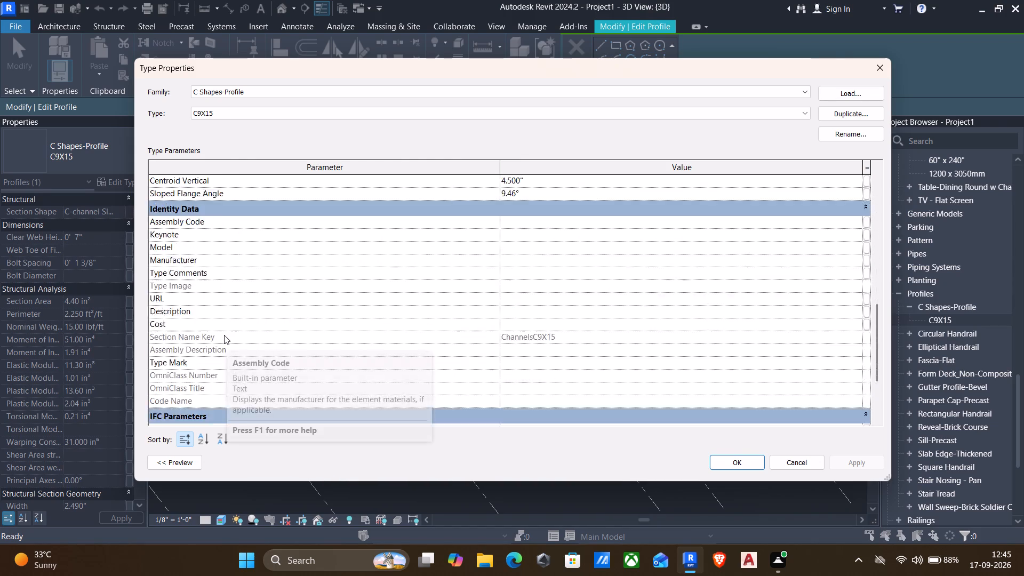
{"action": "scroll", "coordinate": [224, 335], "scroll_direction": "down", "scroll_amount": 6}
{"action": "scroll", "coordinate": [224, 335], "scroll_direction": "up", "scroll_amount": 5}
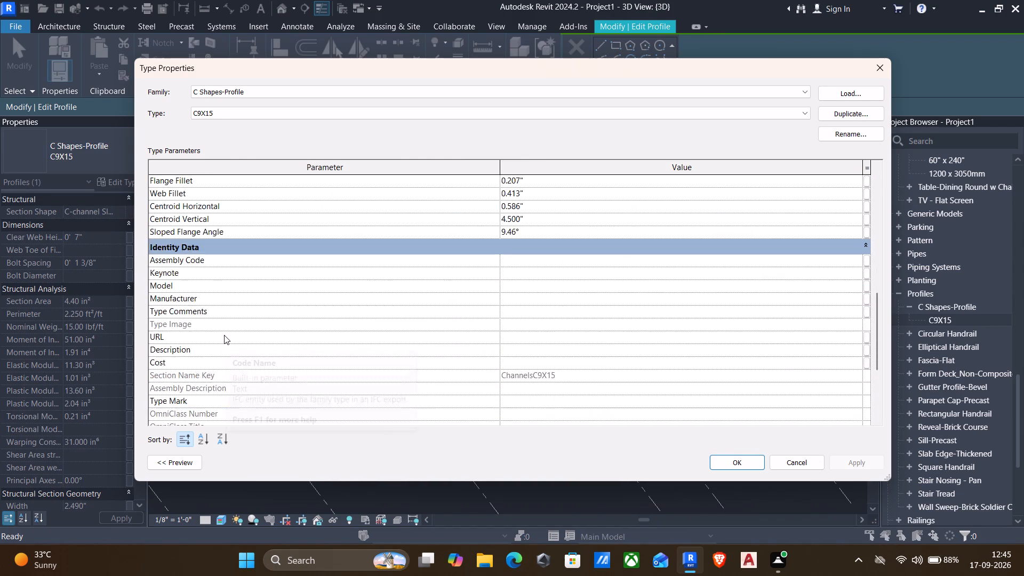
{"action": "scroll", "coordinate": [224, 335], "scroll_direction": "up", "scroll_amount": 1}
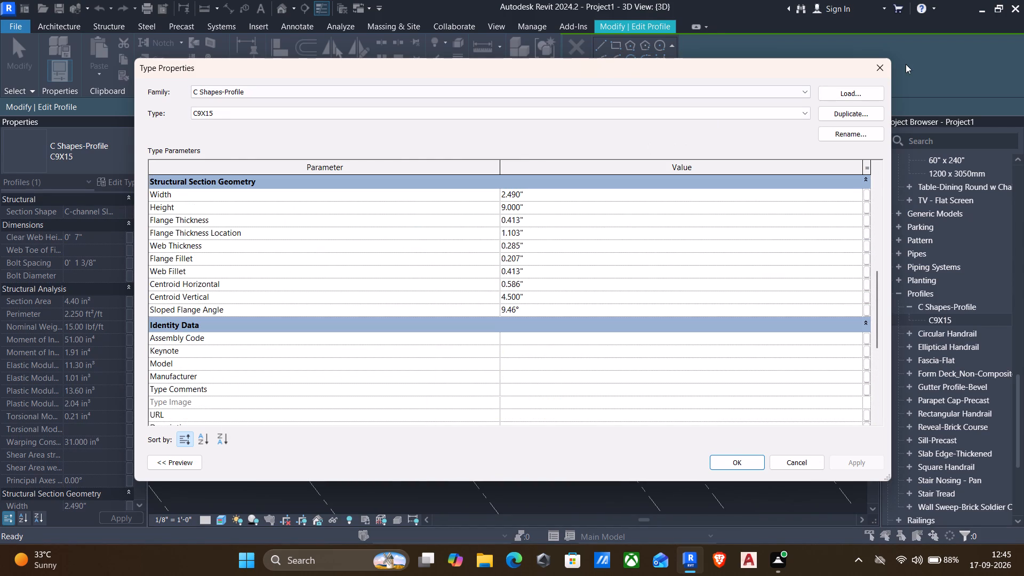
{"action": "left_click", "coordinate": [876, 58]}
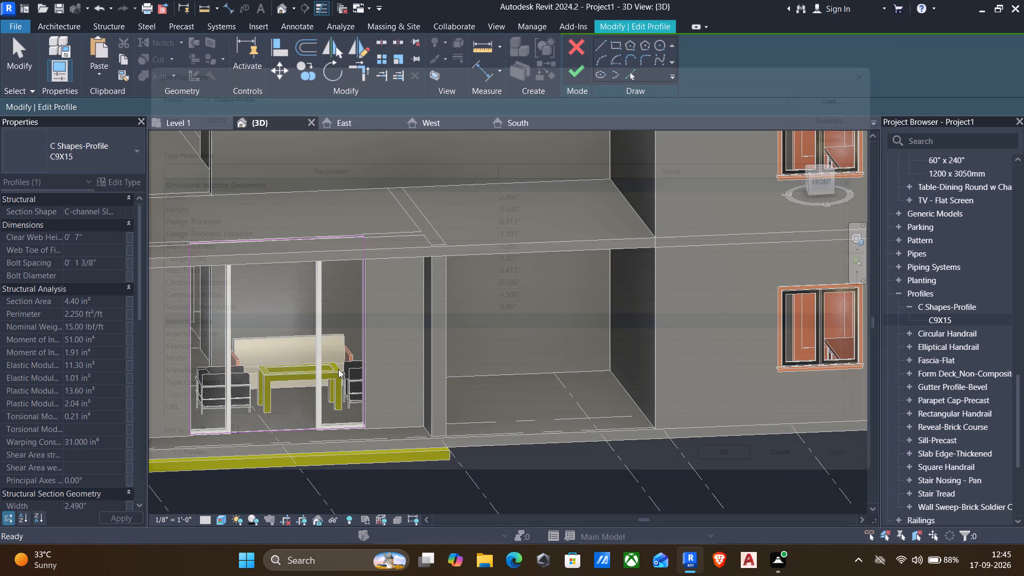
Finish editing the front curtain wall's profile.
{"action": "left_click", "coordinate": [329, 375]}
{"action": "key", "text": "Escape"}
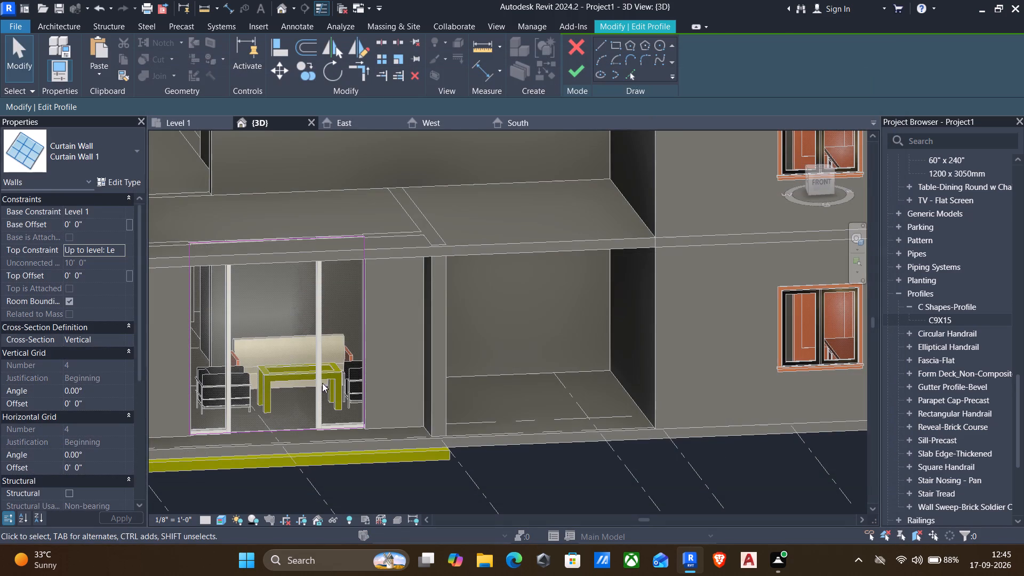
{"action": "left_click", "coordinate": [312, 393]}
{"action": "scroll", "coordinate": [310, 396], "scroll_direction": "up", "scroll_amount": 4}
{"action": "key", "text": "Escape"}
{"action": "triple_click", "coordinate": [327, 391]}
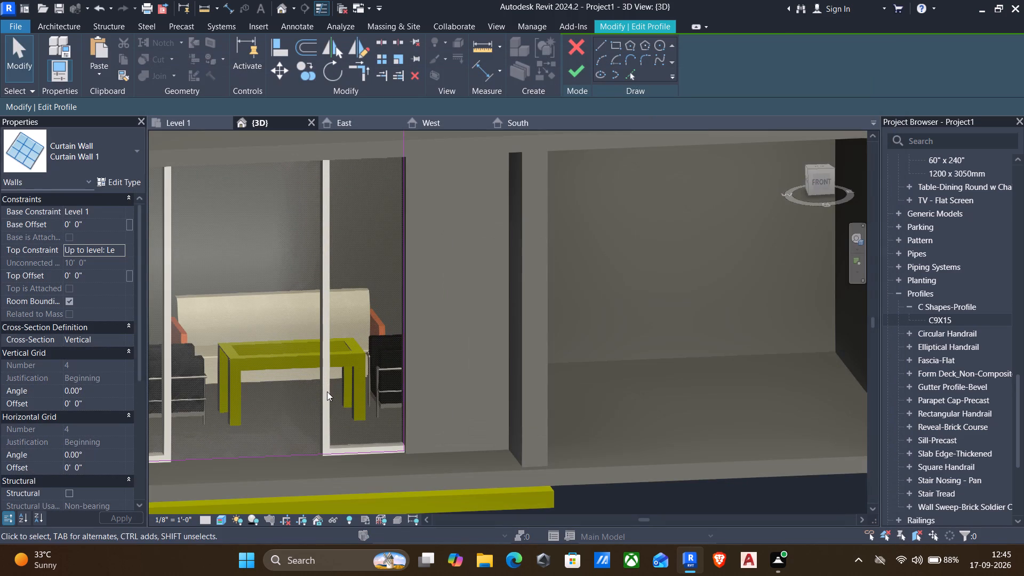
{"action": "triple_click", "coordinate": [327, 391]}
{"action": "triple_click", "coordinate": [327, 391]}
{"action": "left_click", "coordinate": [327, 391]}
{"action": "key", "text": "Escape"}
{"action": "double_click", "coordinate": [327, 391]}
{"action": "left_click", "coordinate": [582, 68]}
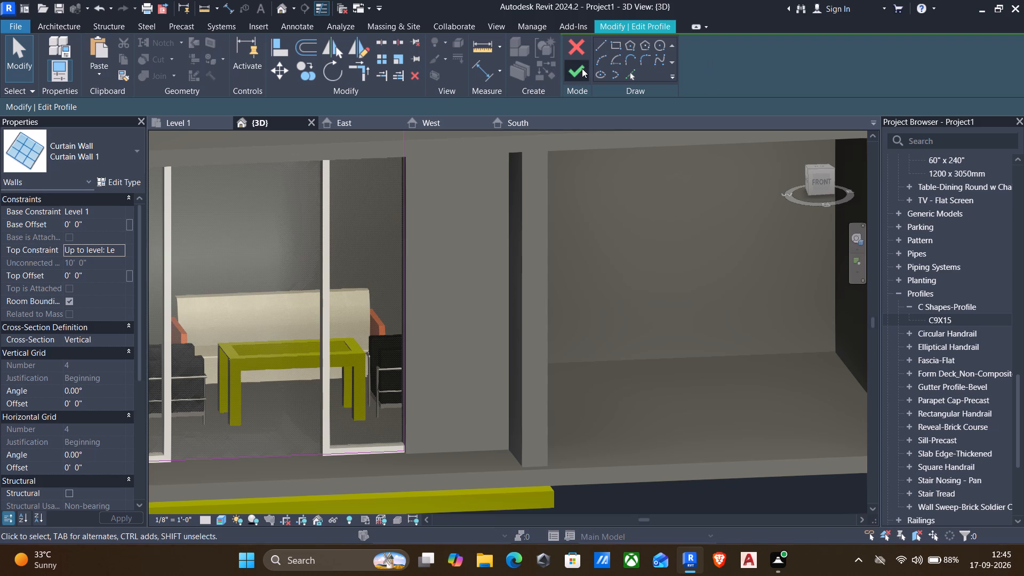
Select the front curtain wall's vertical mullion in front of the table to identify its mullion type.
{"action": "left_click", "coordinate": [321, 335]}
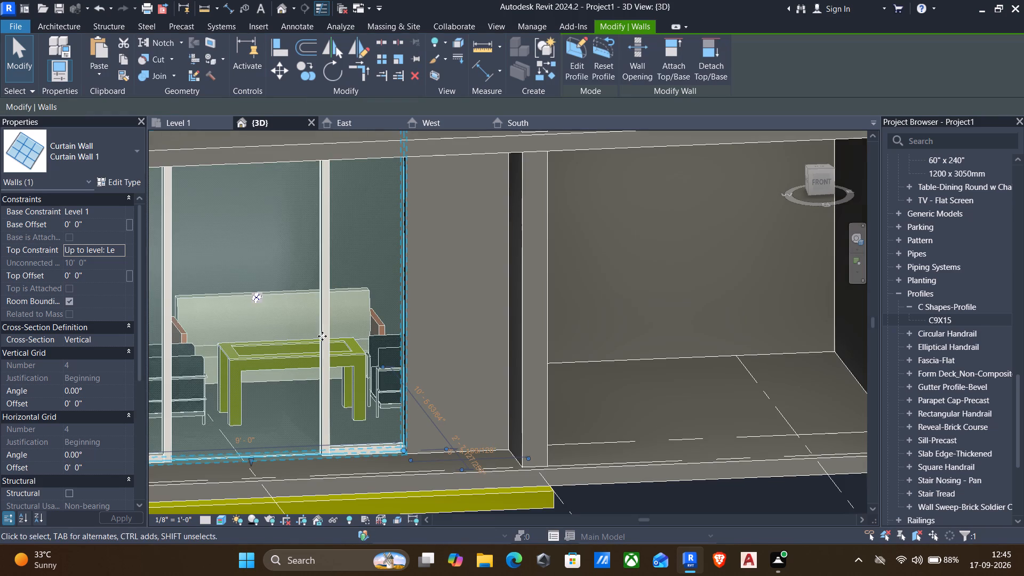
{"action": "key", "text": "Escape"}
{"action": "left_click", "coordinate": [327, 412]}
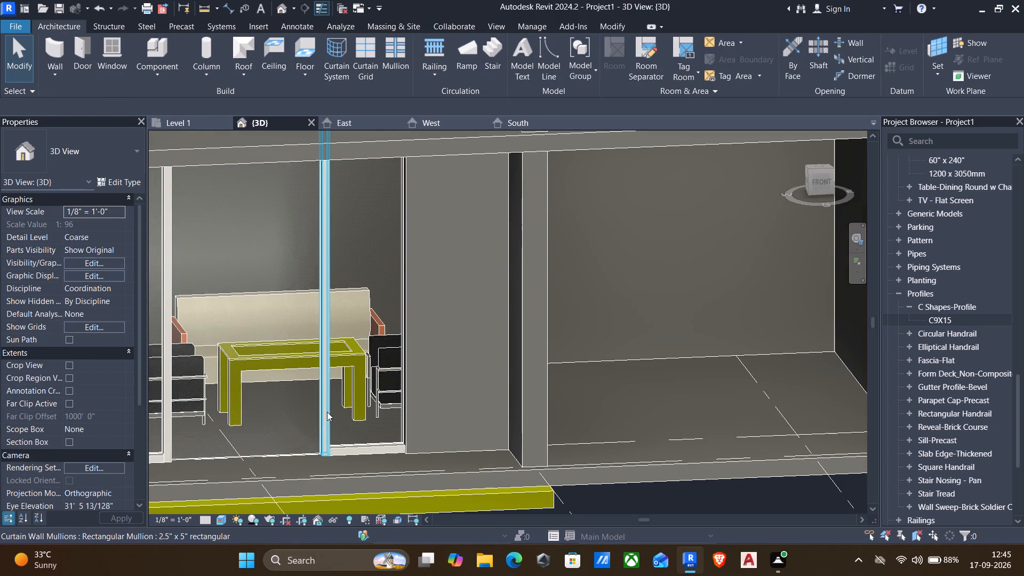
{"action": "scroll", "coordinate": [327, 412], "scroll_direction": "down", "scroll_amount": 4}
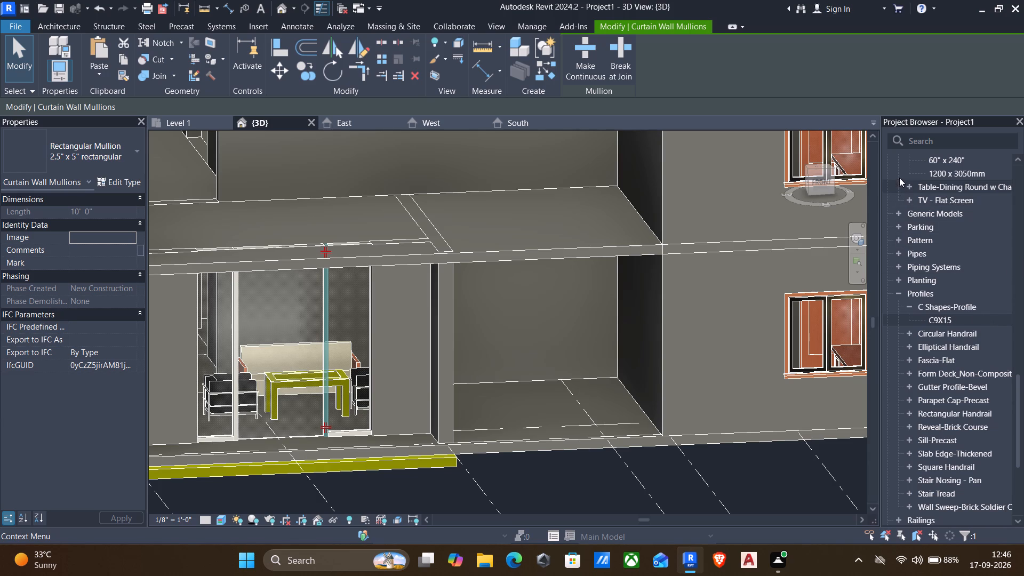
Search the project browser for "mulli" and try to open the Rectangular Mullion family from the results.
{"action": "left_click", "coordinate": [939, 133]}
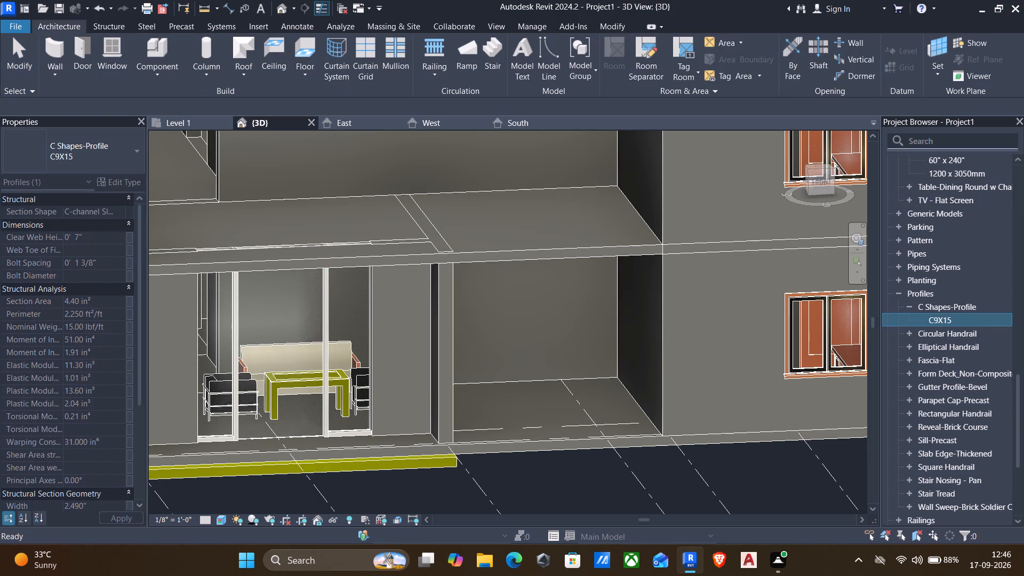
{"action": "left_click", "coordinate": [905, 140]}
{"action": "type", "text": "mulli"}
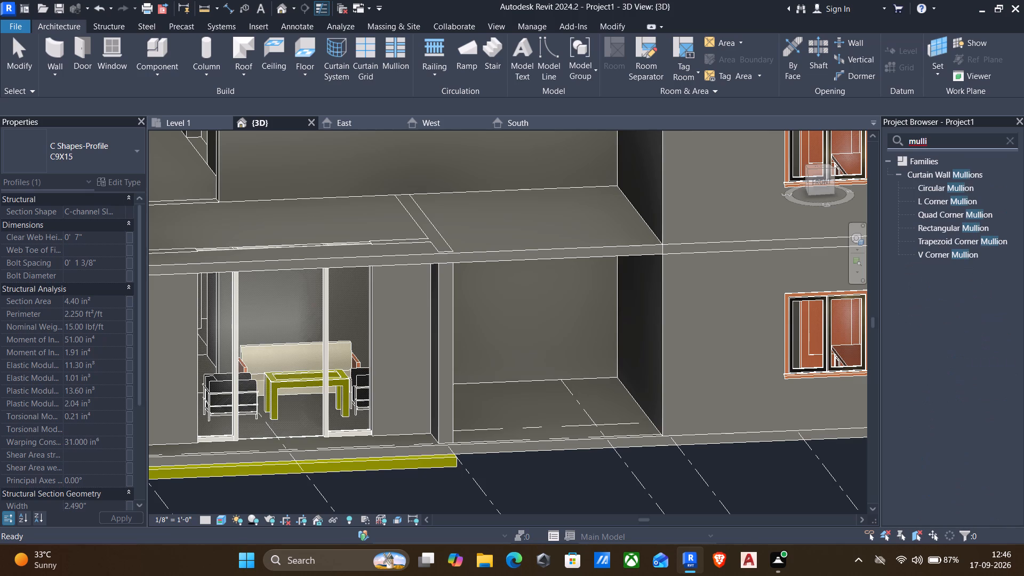
{"action": "left_click", "coordinate": [956, 228]}
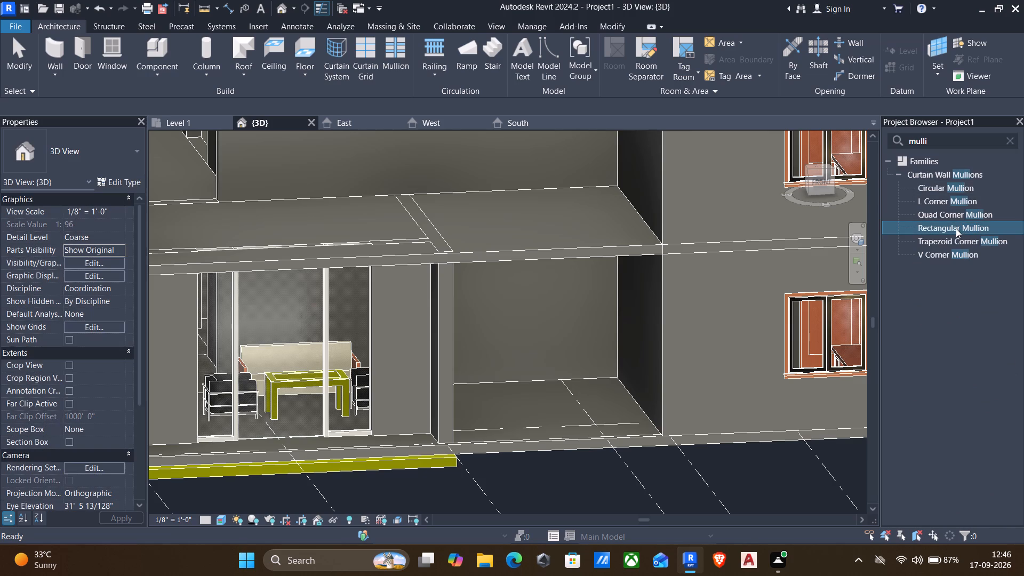
{"action": "left_click", "coordinate": [956, 228]}
{"action": "left_click", "coordinate": [956, 228]}
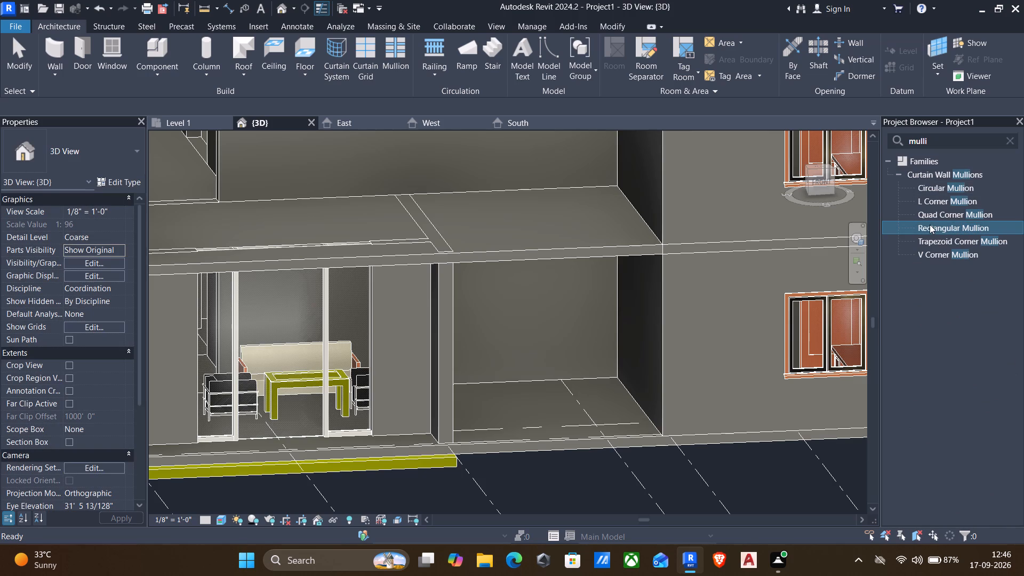
{"action": "double_click", "coordinate": [930, 225]}
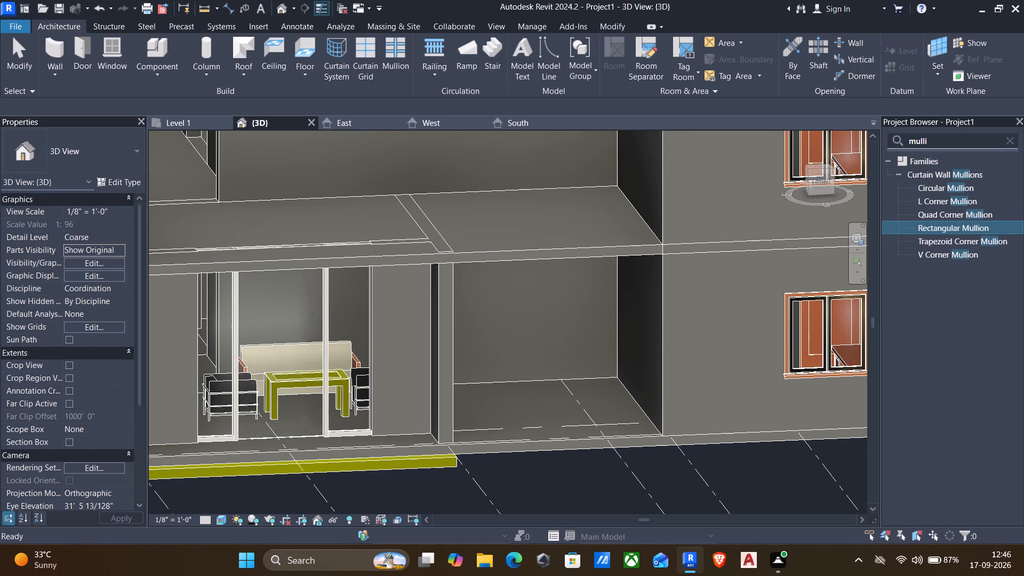
Set the material of the Rectangular Mullion family's 1.5" x 2.5" rectangular type to Textile - Slate Blue.
{"action": "left_click", "coordinate": [1010, 138]}
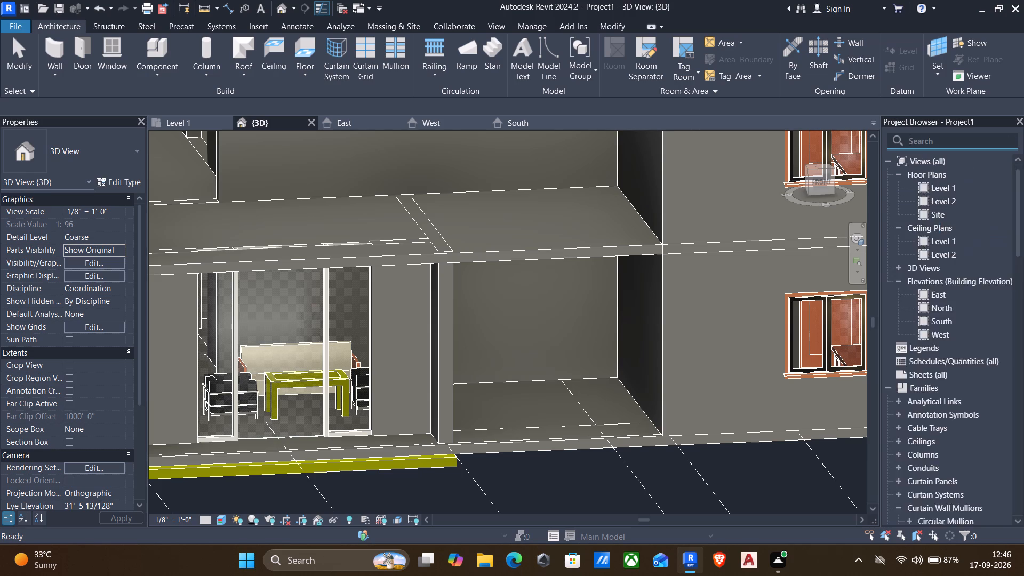
{"action": "scroll", "coordinate": [921, 273], "scroll_direction": "up", "scroll_amount": 3}
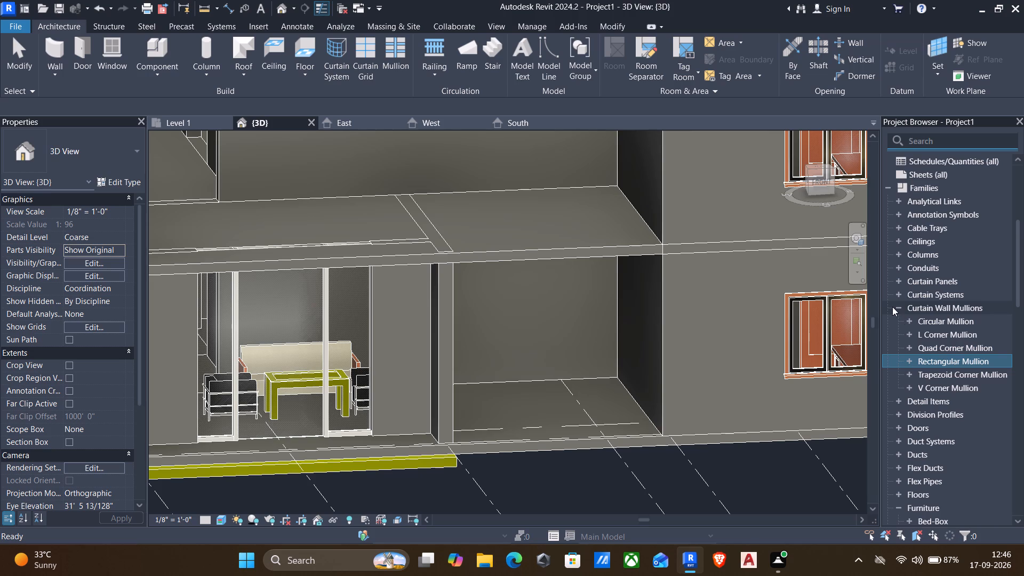
{"action": "left_click", "coordinate": [910, 361]}
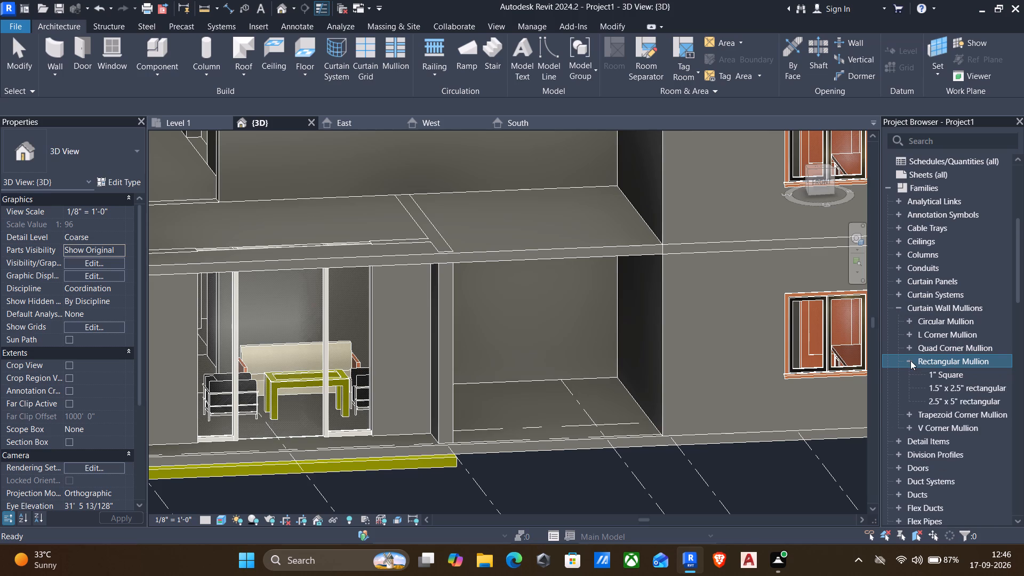
{"action": "double_click", "coordinate": [949, 388]}
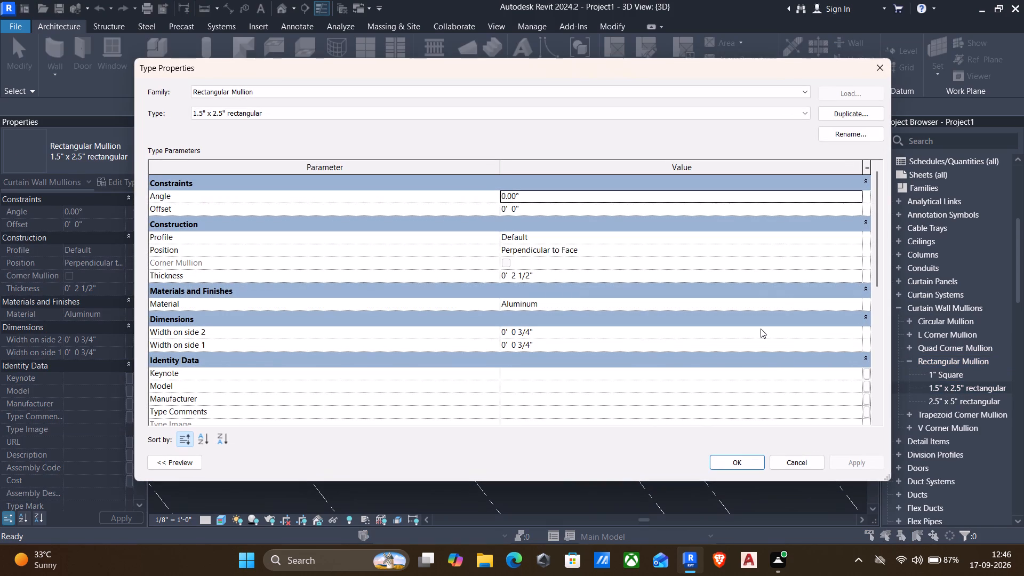
{"action": "left_click", "coordinate": [855, 300]}
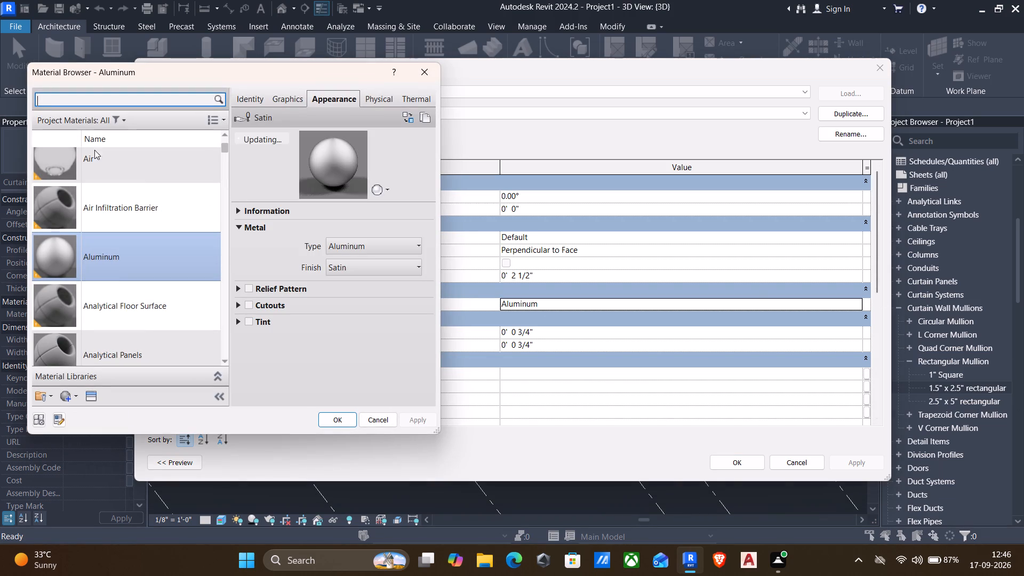
{"action": "scroll", "coordinate": [104, 165], "scroll_direction": "down", "scroll_amount": 16}
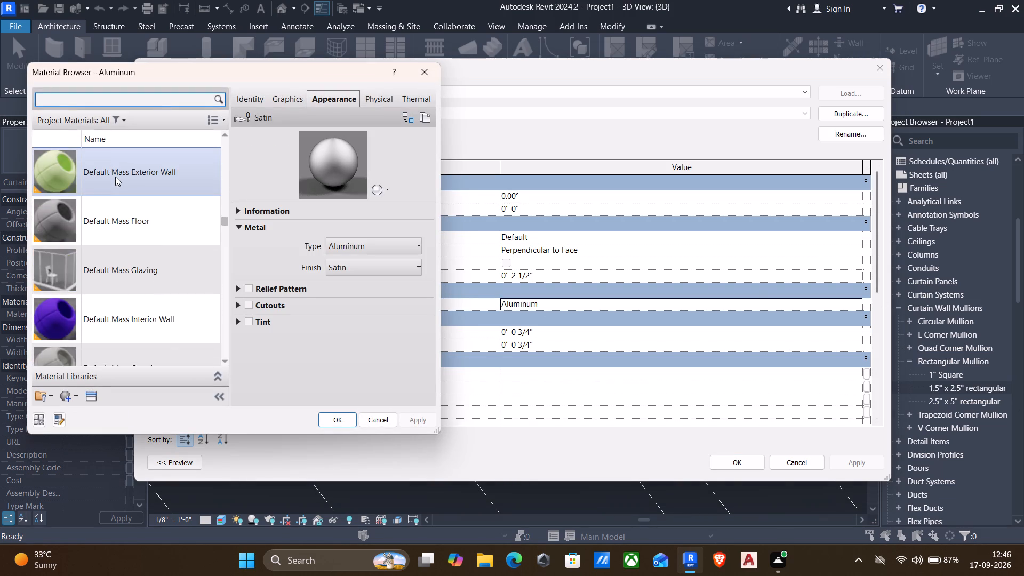
{"action": "scroll", "coordinate": [115, 177], "scroll_direction": "down", "scroll_amount": 12}
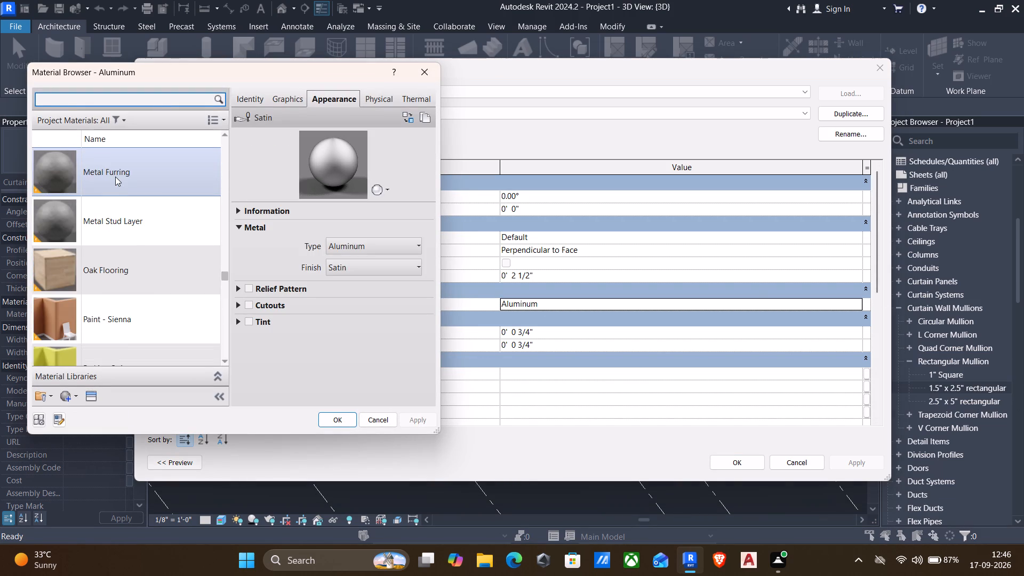
{"action": "scroll", "coordinate": [115, 177], "scroll_direction": "up", "scroll_amount": 5}
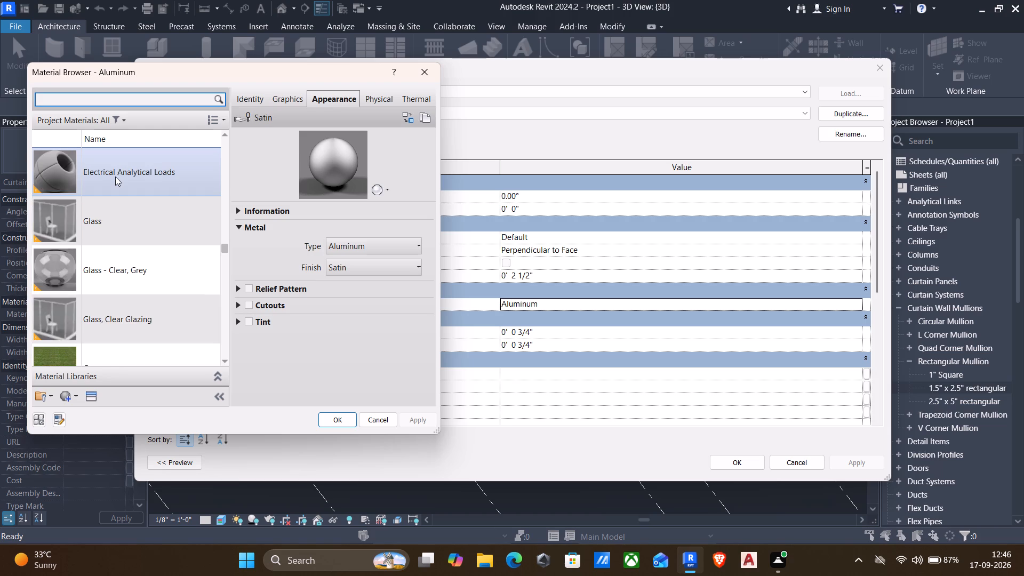
{"action": "scroll", "coordinate": [115, 177], "scroll_direction": "up", "scroll_amount": 3}
{"action": "scroll", "coordinate": [115, 177], "scroll_direction": "down", "scroll_amount": 3}
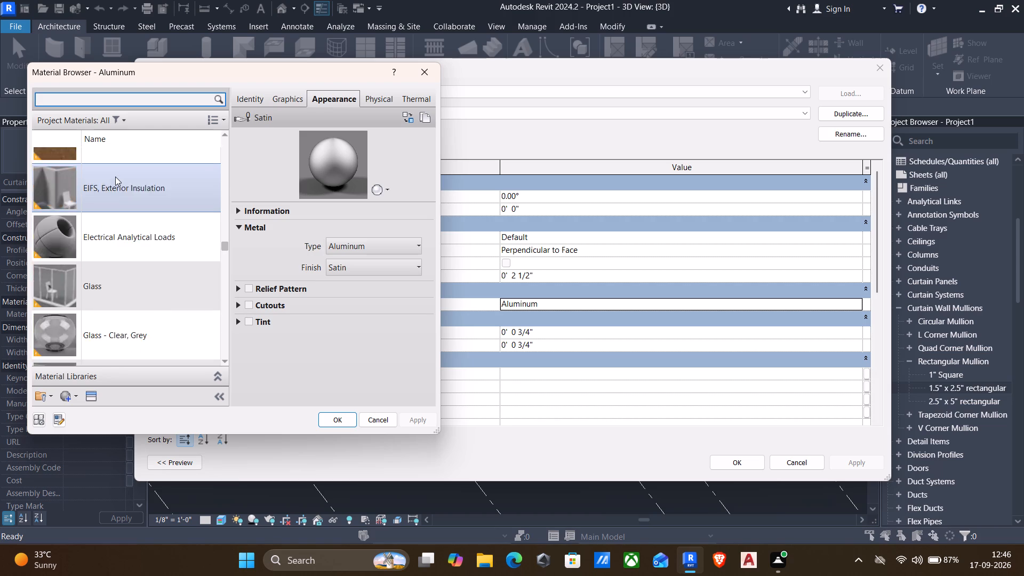
{"action": "scroll", "coordinate": [115, 177], "scroll_direction": "down", "scroll_amount": 7}
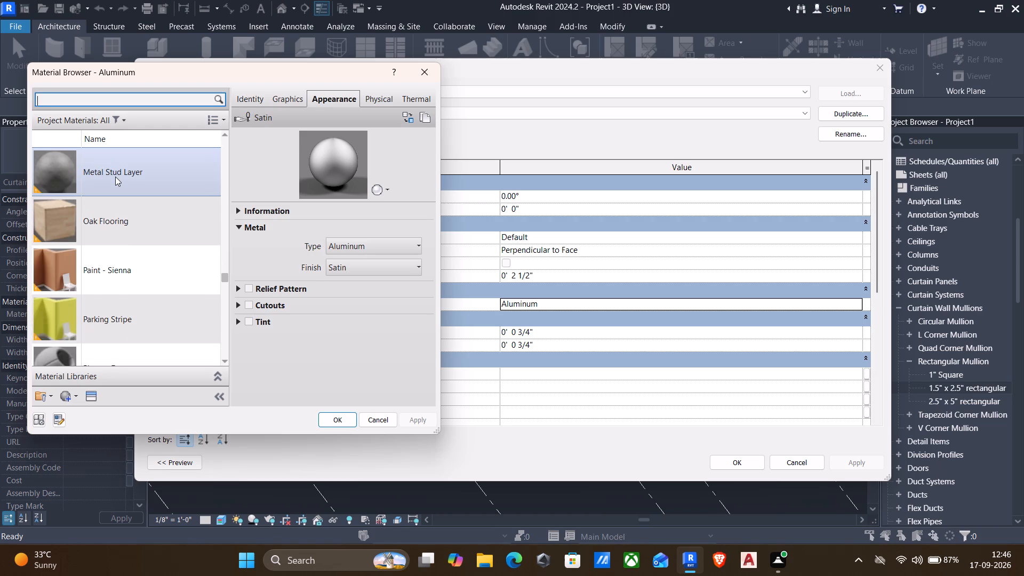
{"action": "scroll", "coordinate": [196, 261], "scroll_direction": "down", "scroll_amount": 3}
{"action": "scroll", "coordinate": [196, 261], "scroll_direction": "up", "scroll_amount": 2}
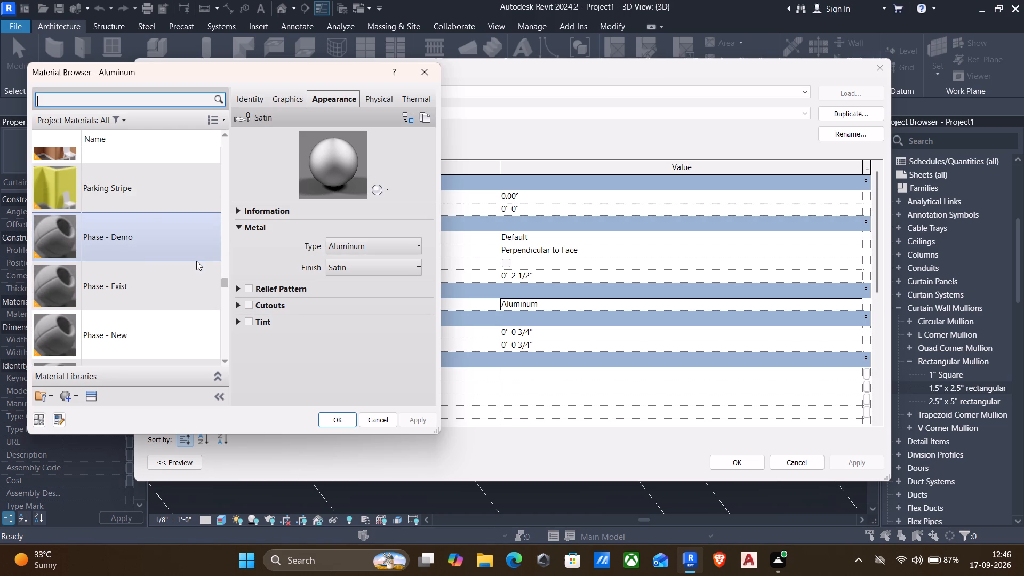
{"action": "scroll", "coordinate": [124, 194], "scroll_direction": "down", "scroll_amount": 3}
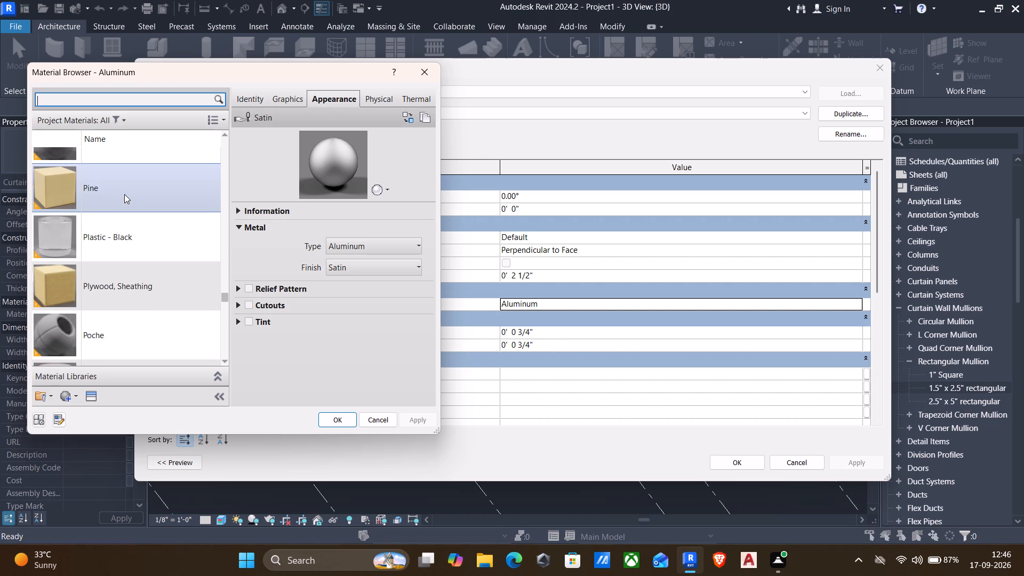
{"action": "scroll", "coordinate": [124, 194], "scroll_direction": "down", "scroll_amount": 8}
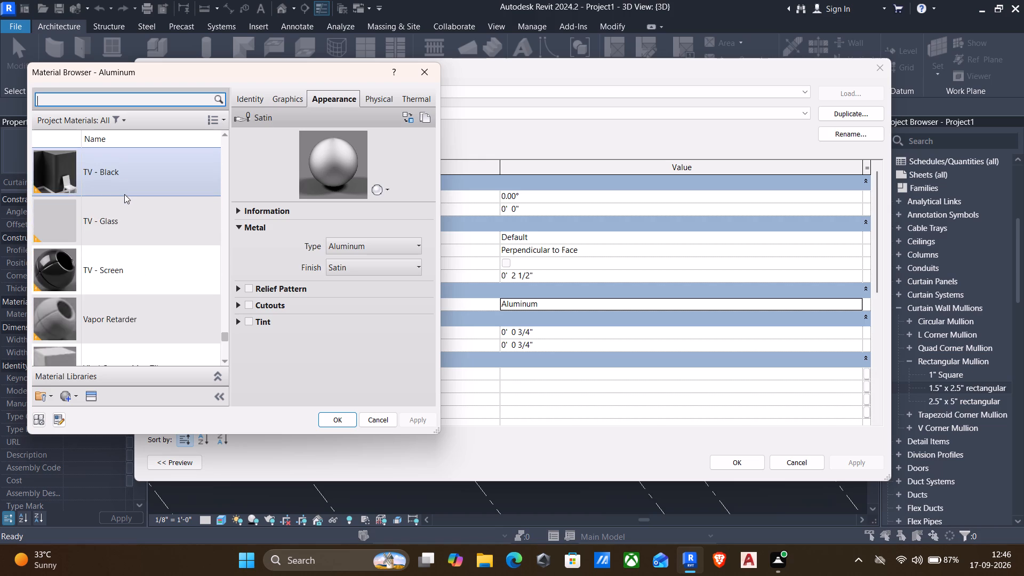
{"action": "scroll", "coordinate": [124, 194], "scroll_direction": "up", "scroll_amount": 2}
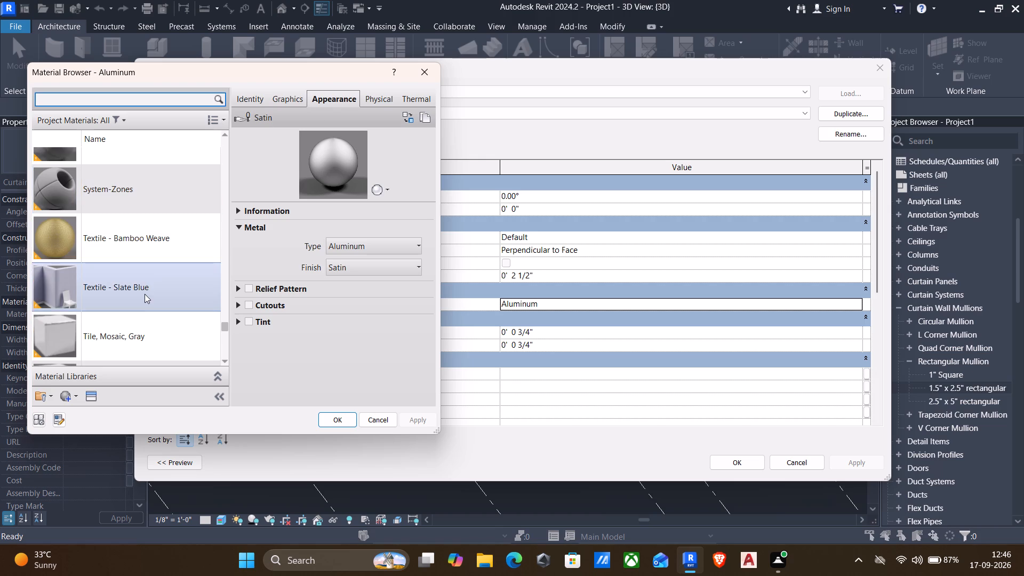
{"action": "left_click", "coordinate": [145, 294]}
{"action": "left_click", "coordinate": [337, 421]}
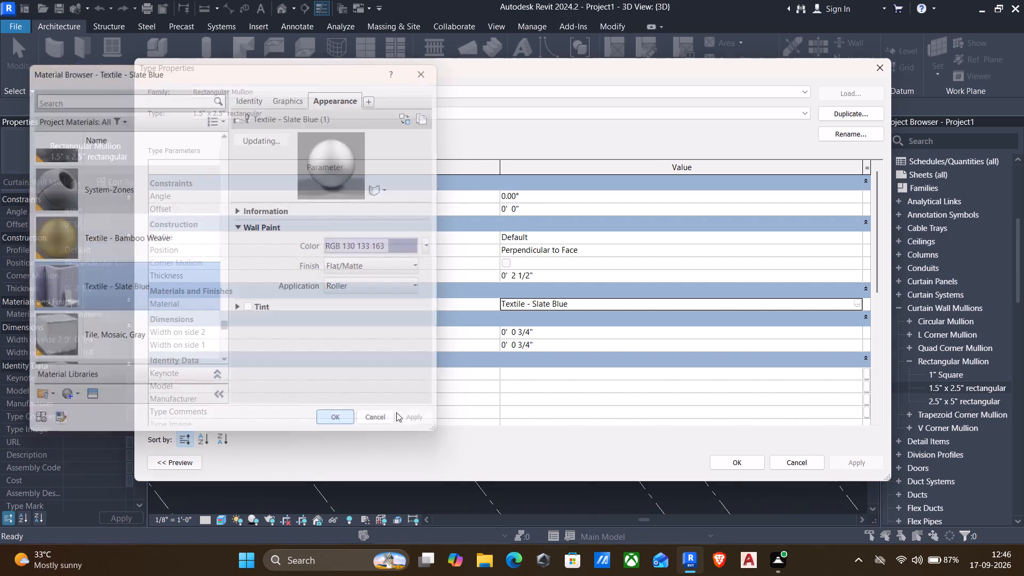
{"action": "left_click", "coordinate": [850, 459]}
{"action": "left_click", "coordinate": [729, 460]}
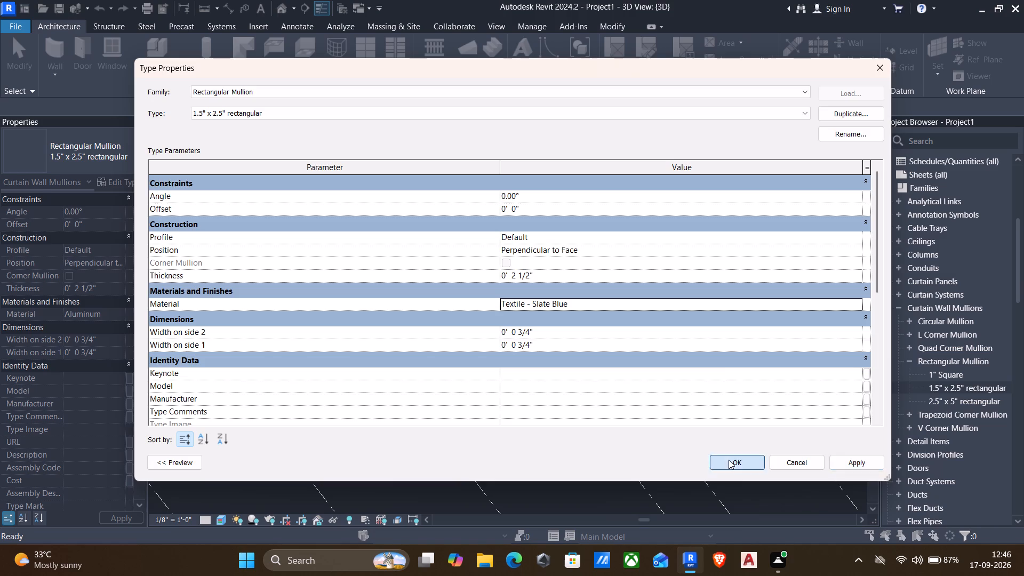
Inspect the front curtain wall's mullions in the 3D view and check which type its vertical mullion uses.
{"action": "scroll", "coordinate": [290, 356], "scroll_direction": "up", "scroll_amount": 3}
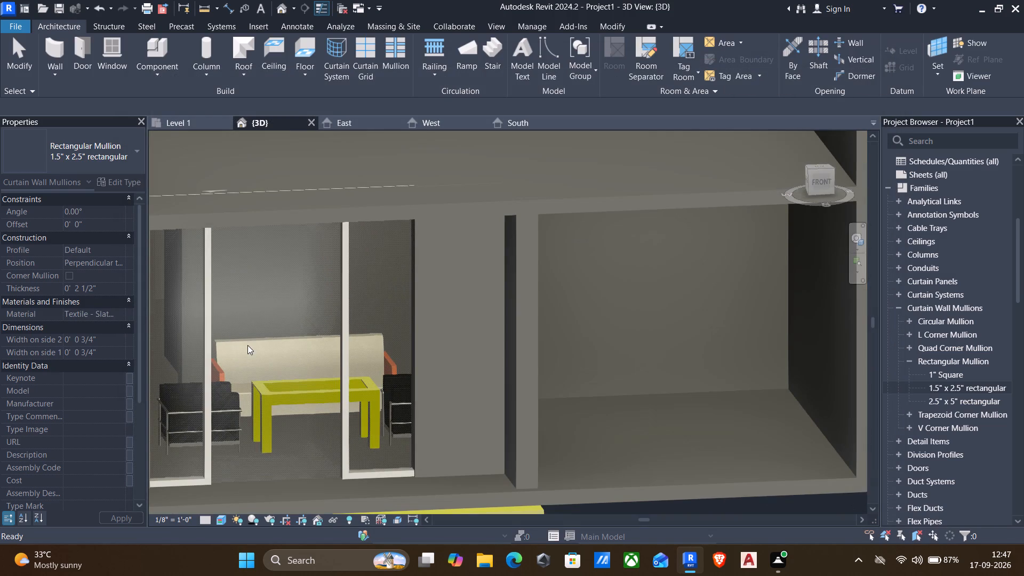
{"action": "scroll", "coordinate": [387, 352], "scroll_direction": "down", "scroll_amount": 7}
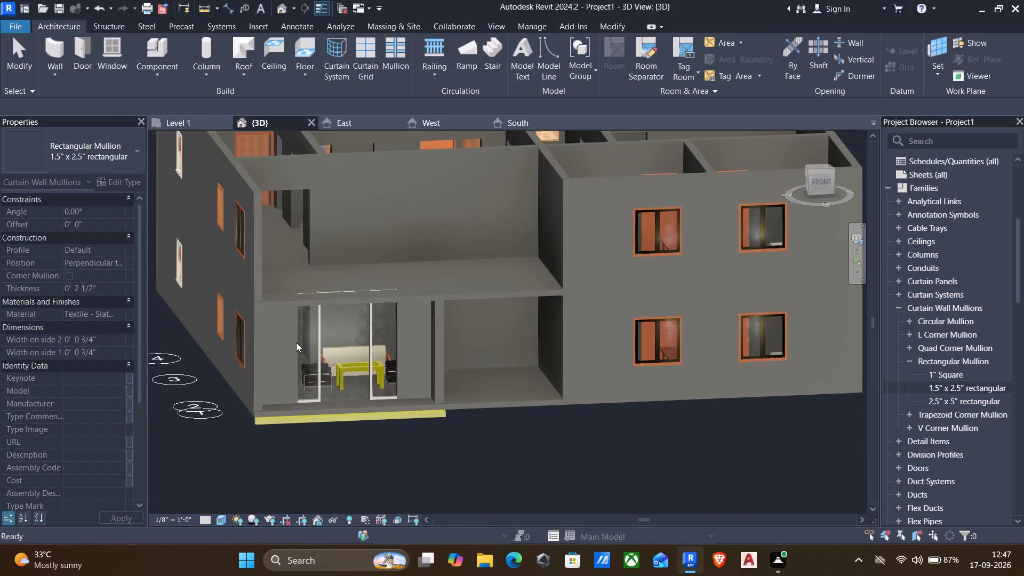
{"action": "scroll", "coordinate": [295, 343], "scroll_direction": "down", "scroll_amount": 2}
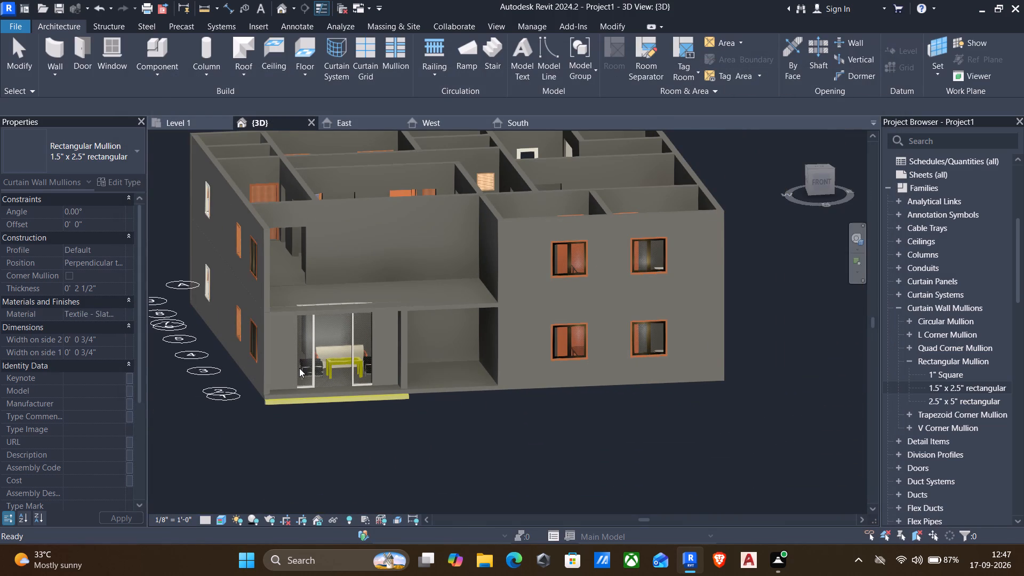
{"action": "scroll", "coordinate": [309, 370], "scroll_direction": "up", "scroll_amount": 14}
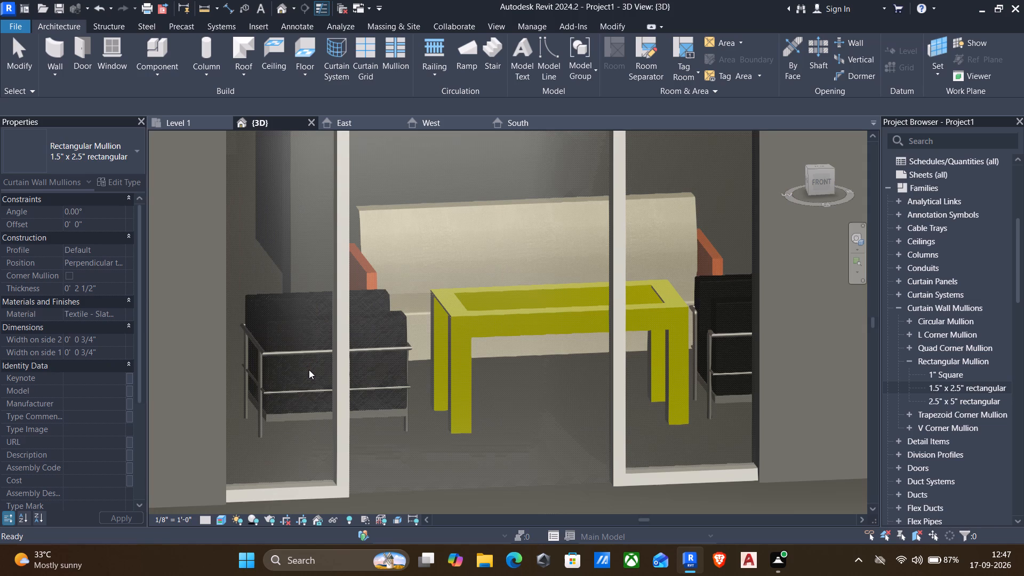
{"action": "left_click", "coordinate": [342, 394]}
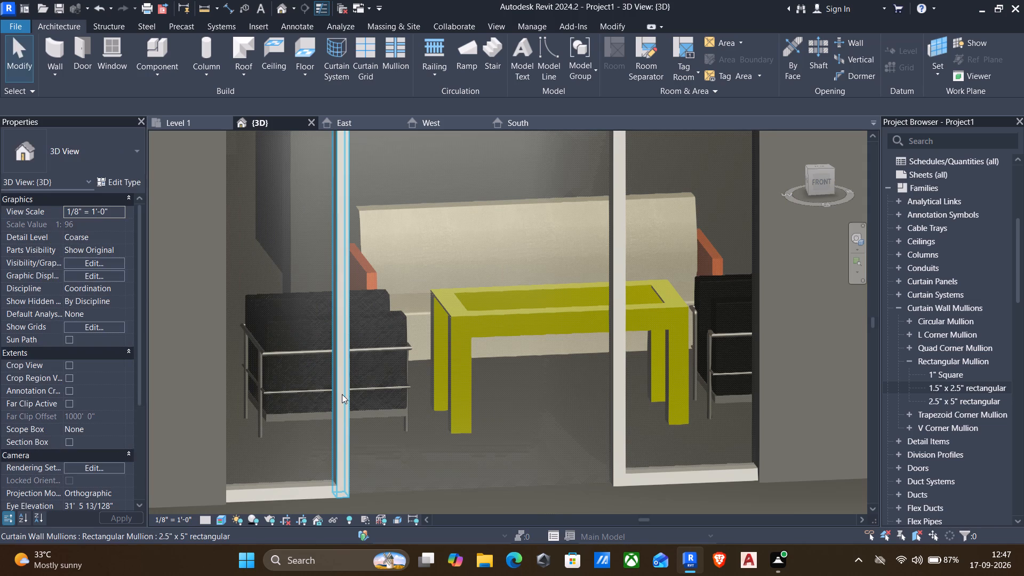
{"action": "scroll", "coordinate": [342, 394], "scroll_direction": "down", "scroll_amount": 4}
{"action": "scroll", "coordinate": [382, 359], "scroll_direction": "down", "scroll_amount": 4}
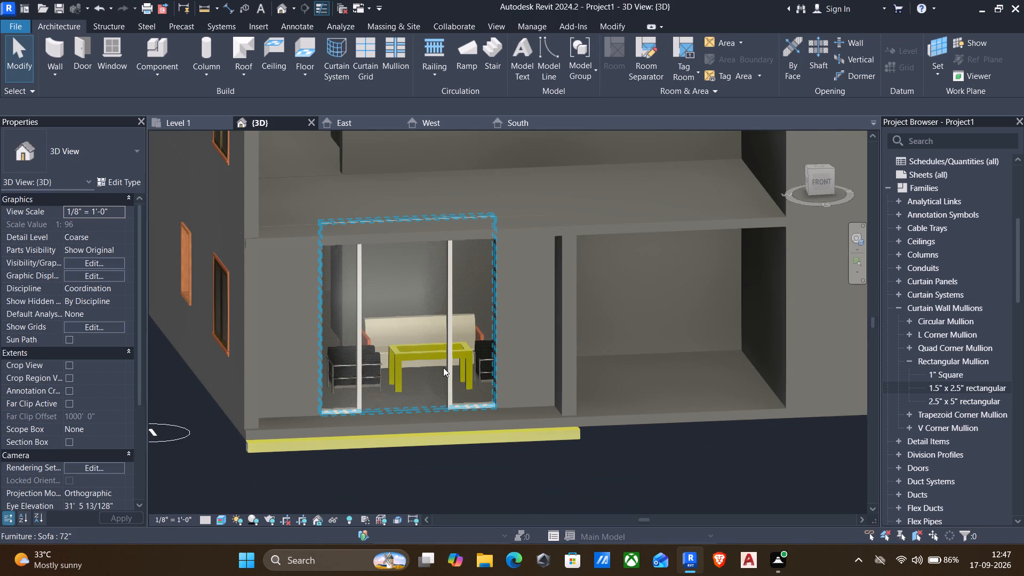
Check the type properties of the front ground-floor curtain wall for mullion and panel settings.
{"action": "left_click", "coordinate": [445, 367]}
{"action": "scroll", "coordinate": [445, 367], "scroll_direction": "down", "scroll_amount": 3}
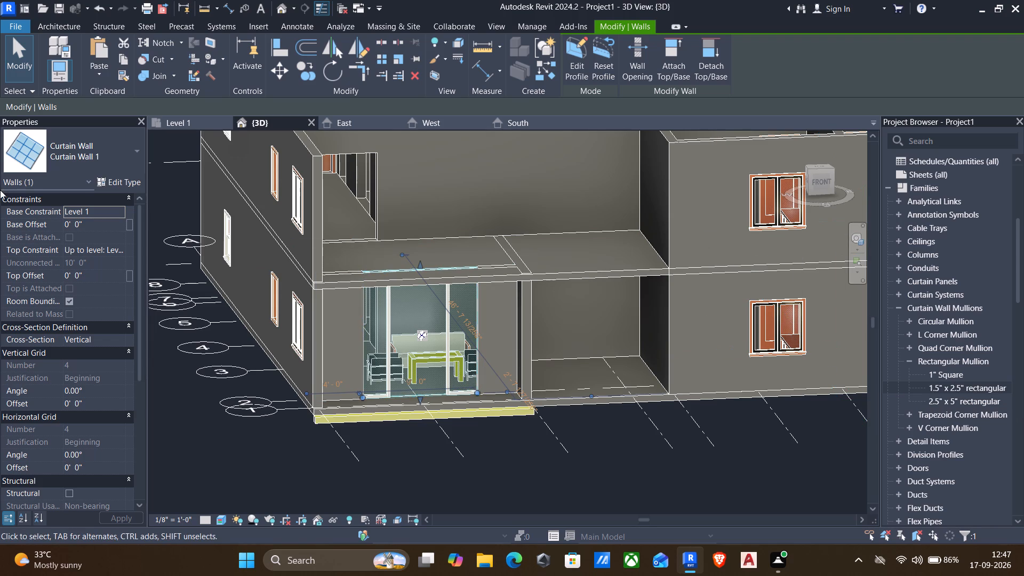
{"action": "left_click", "coordinate": [109, 176]}
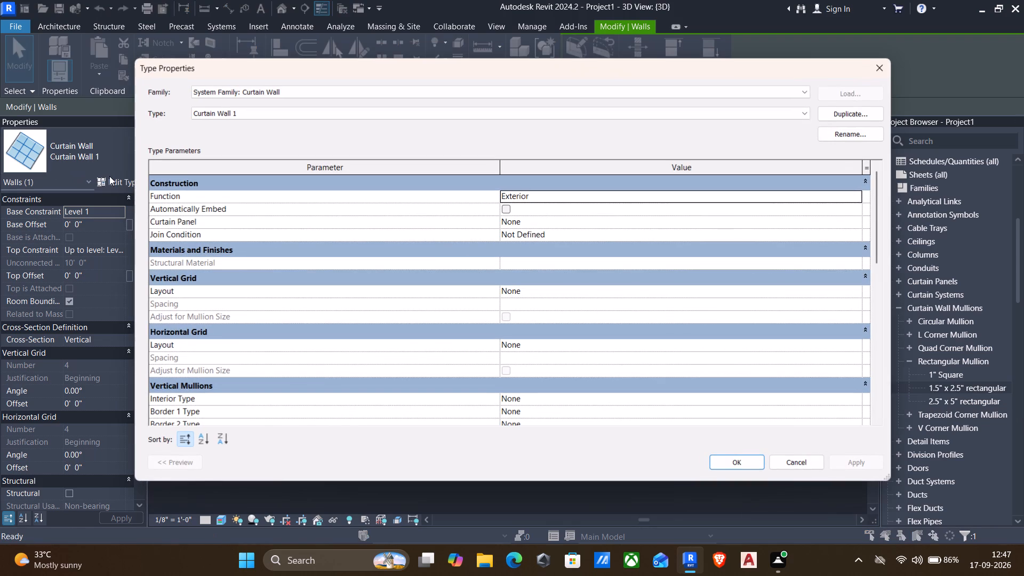
{"action": "left_click", "coordinate": [879, 65]}
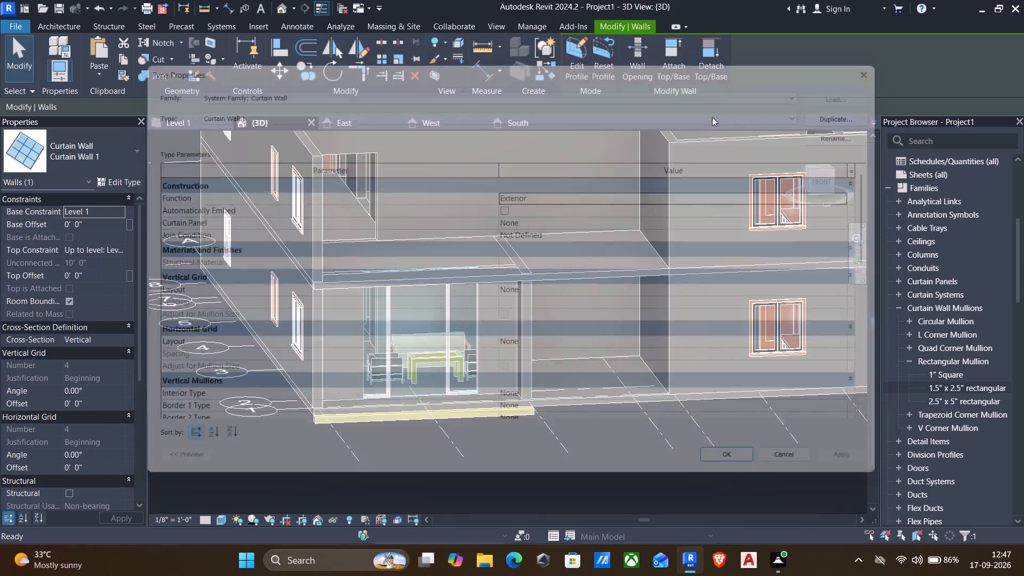
{"action": "scroll", "coordinate": [398, 341], "scroll_direction": "up", "scroll_amount": 3}
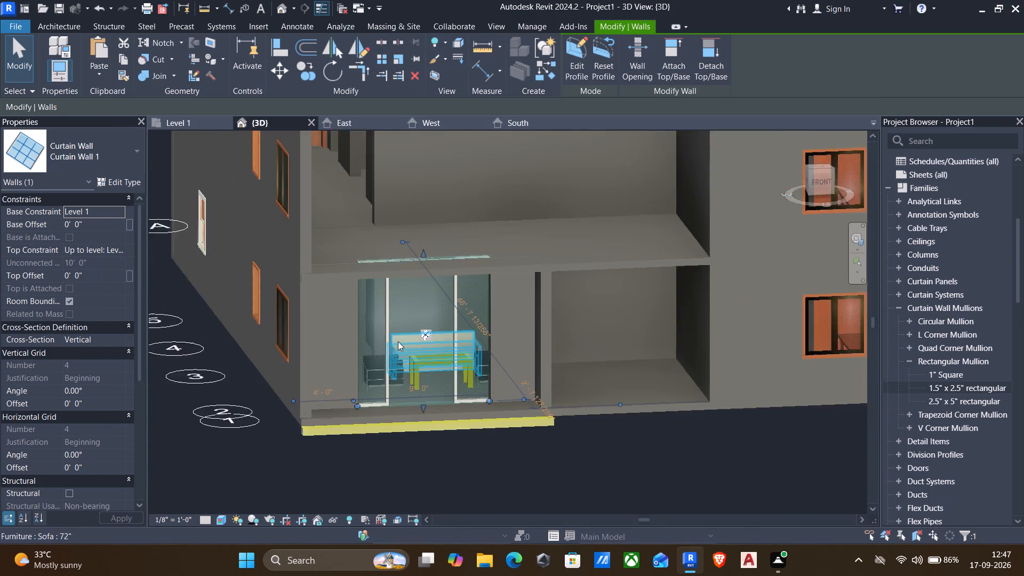
{"action": "scroll", "coordinate": [398, 341], "scroll_direction": "up", "scroll_amount": 5}
{"action": "key", "text": "Escape"}
Set the material of the front curtain wall's 2.5" x 5" rectangular mullion type to Textile - Slate Blue.
{"action": "scroll", "coordinate": [396, 344], "scroll_direction": "up", "scroll_amount": 3}
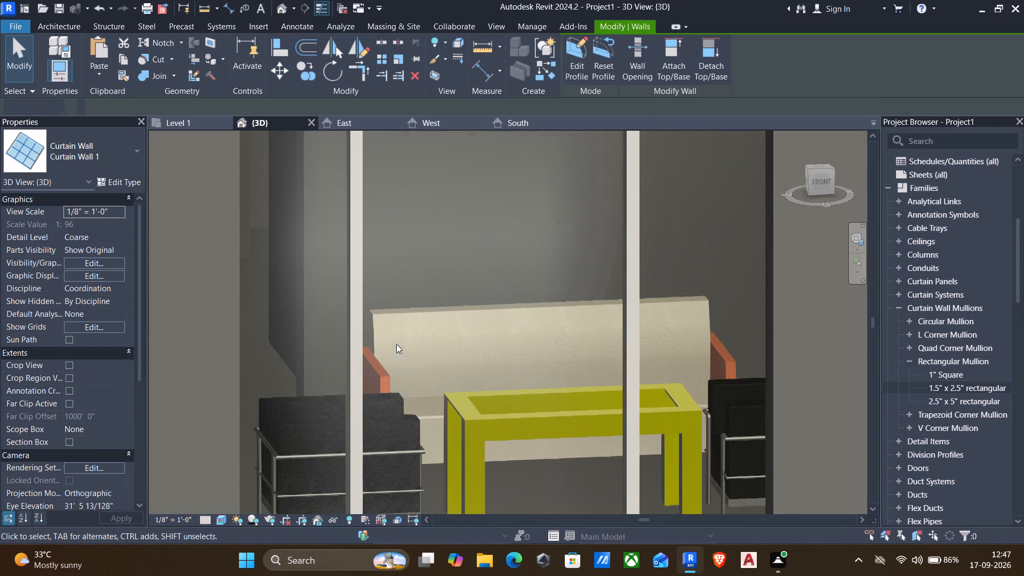
{"action": "left_click", "coordinate": [356, 374]}
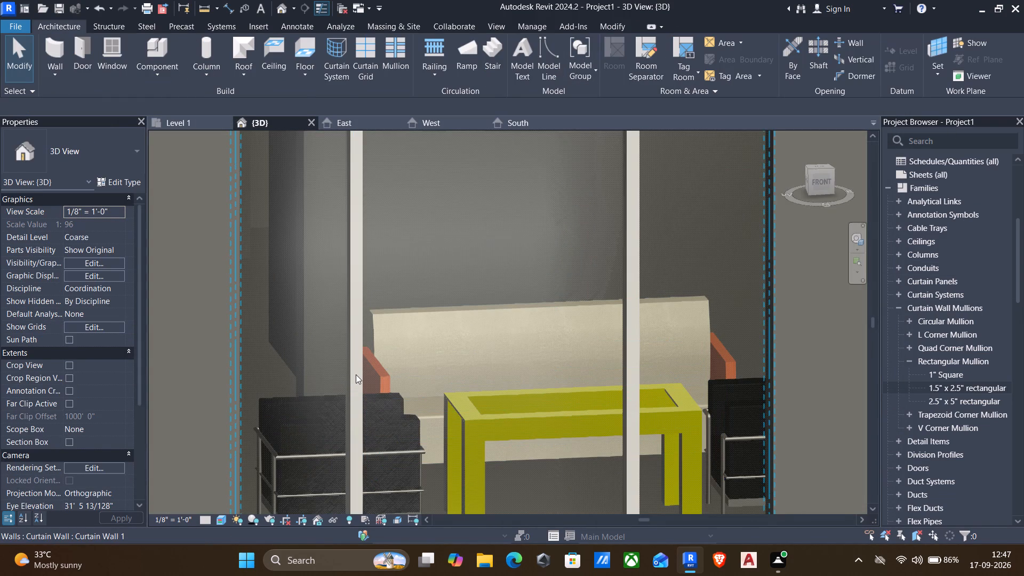
{"action": "key", "text": "Escape"}
{"action": "scroll", "coordinate": [356, 374], "scroll_direction": "down", "scroll_amount": 3}
{"action": "left_click", "coordinate": [358, 372]}
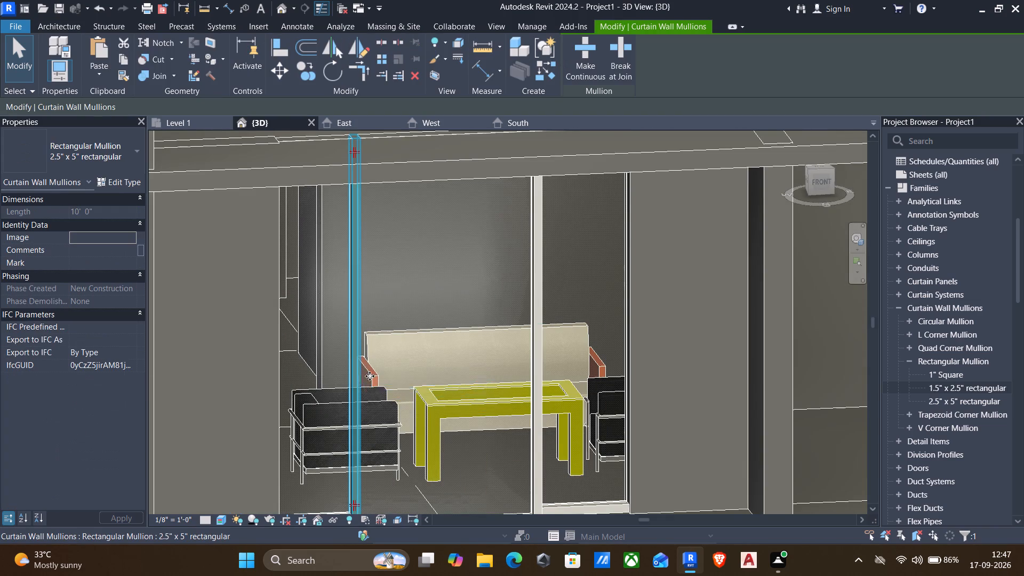
{"action": "double_click", "coordinate": [947, 399]}
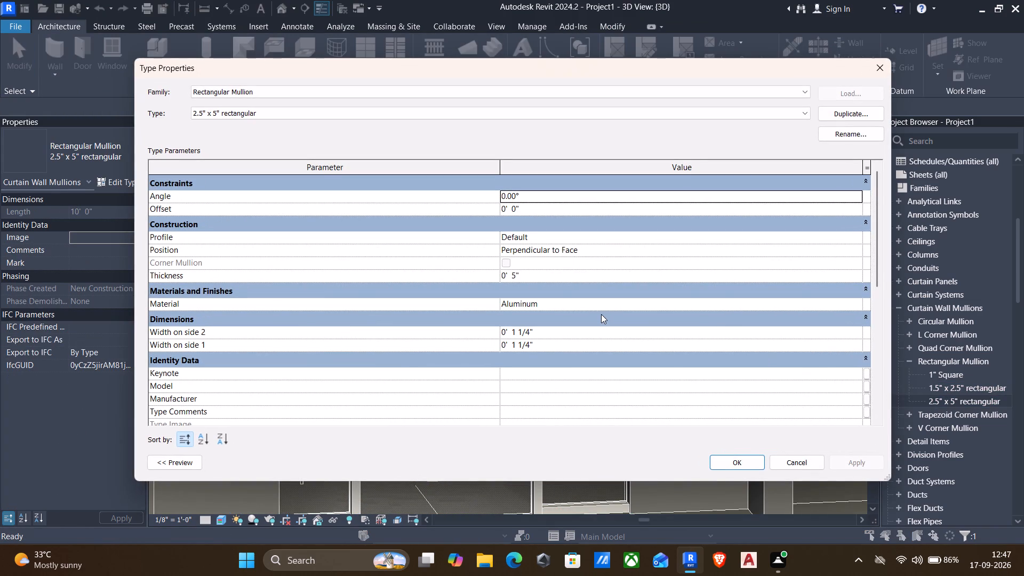
{"action": "left_click", "coordinate": [575, 301]}
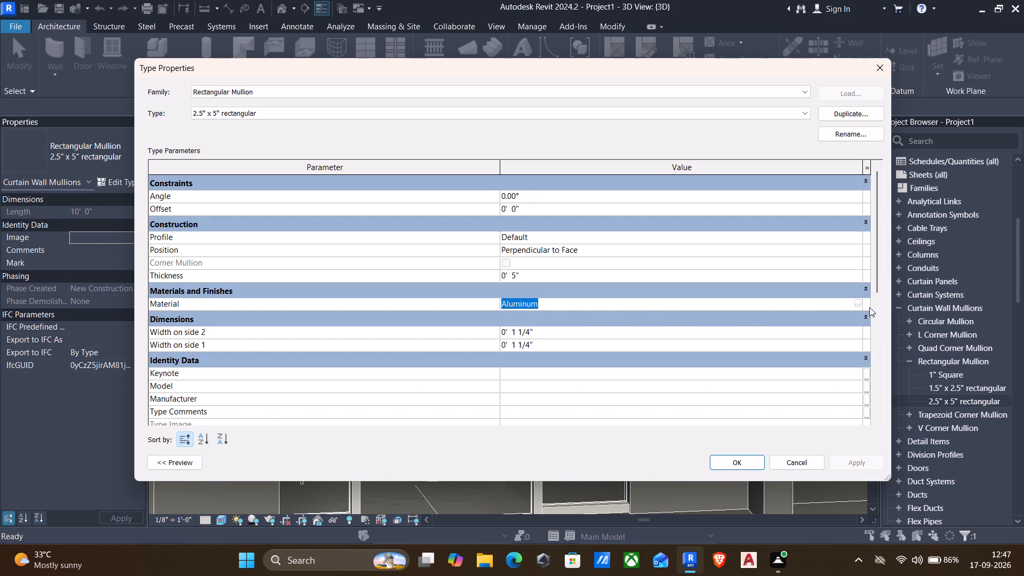
{"action": "left_click", "coordinate": [856, 304]}
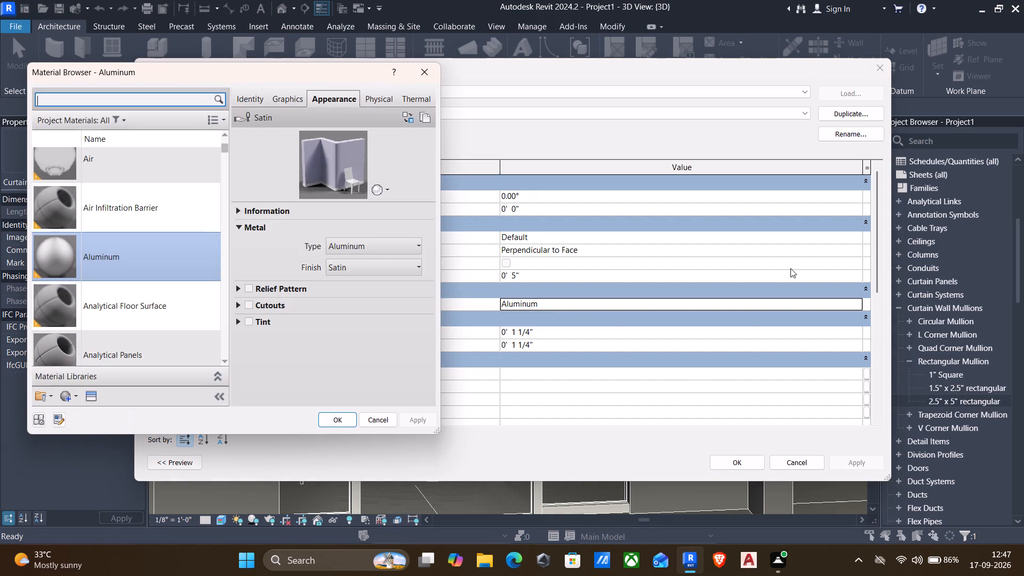
{"action": "scroll", "coordinate": [27, 232], "scroll_direction": "down", "scroll_amount": 3}
{"action": "scroll", "coordinate": [100, 252], "scroll_direction": "down", "scroll_amount": 11}
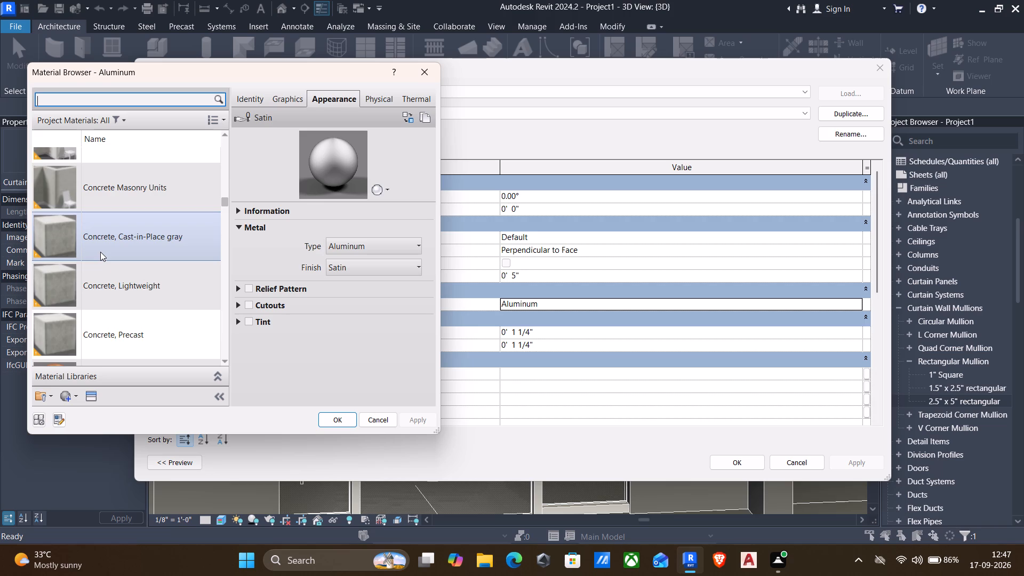
{"action": "scroll", "coordinate": [100, 252], "scroll_direction": "down", "scroll_amount": 7}
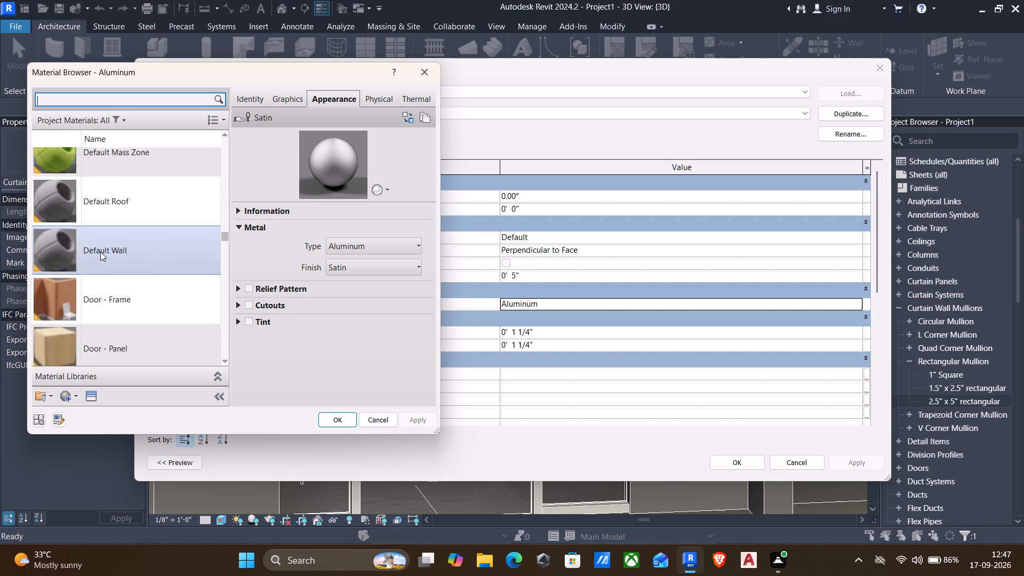
{"action": "scroll", "coordinate": [100, 252], "scroll_direction": "down", "scroll_amount": 2}
{"action": "scroll", "coordinate": [100, 252], "scroll_direction": "up", "scroll_amount": 1}
{"action": "scroll", "coordinate": [100, 252], "scroll_direction": "down", "scroll_amount": 3}
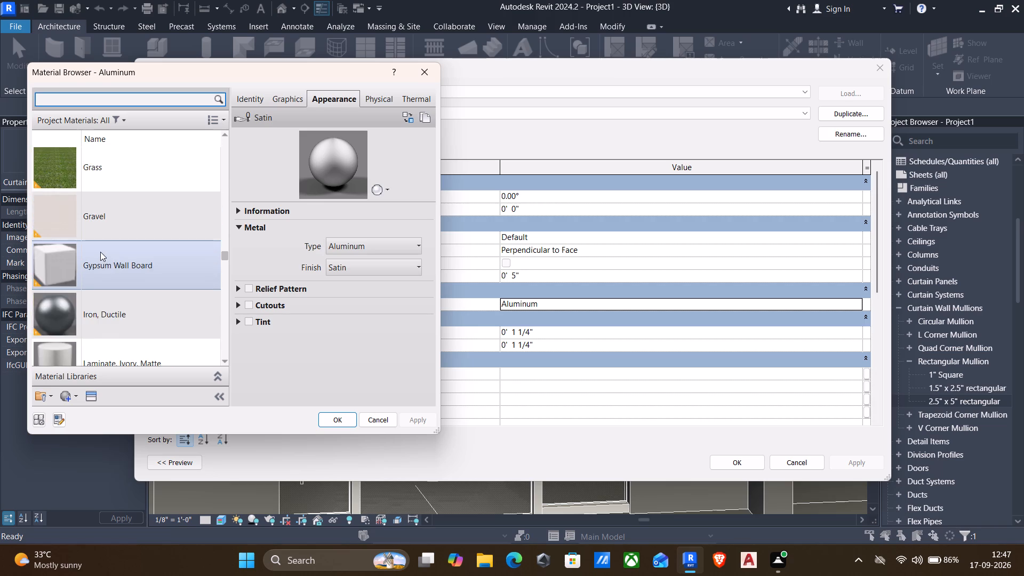
{"action": "scroll", "coordinate": [100, 252], "scroll_direction": "down", "scroll_amount": 5}
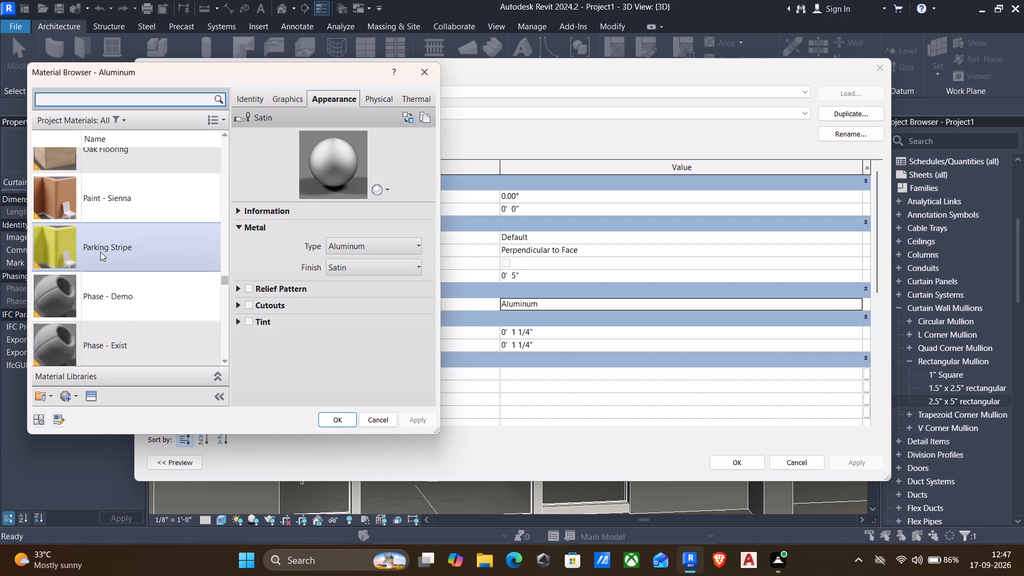
{"action": "scroll", "coordinate": [100, 252], "scroll_direction": "down", "scroll_amount": 5}
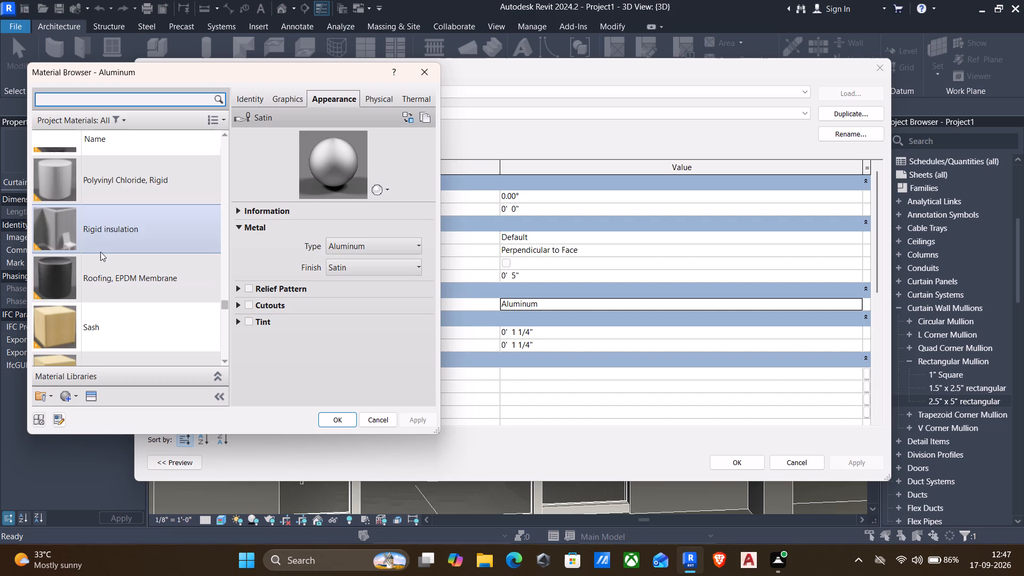
{"action": "scroll", "coordinate": [100, 252], "scroll_direction": "down", "scroll_amount": 6}
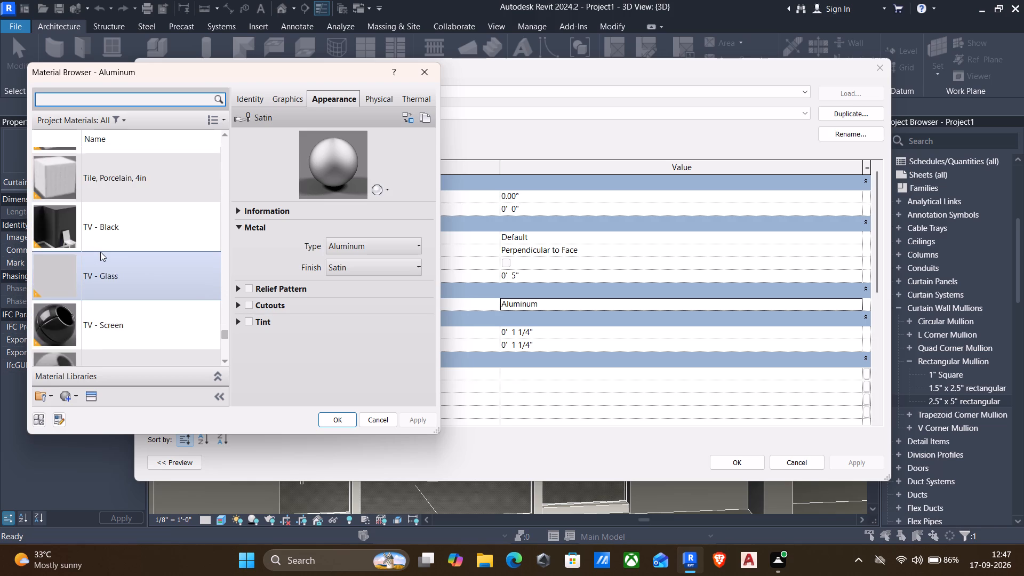
{"action": "scroll", "coordinate": [100, 252], "scroll_direction": "up", "scroll_amount": 1}
{"action": "left_click", "coordinate": [108, 215]}
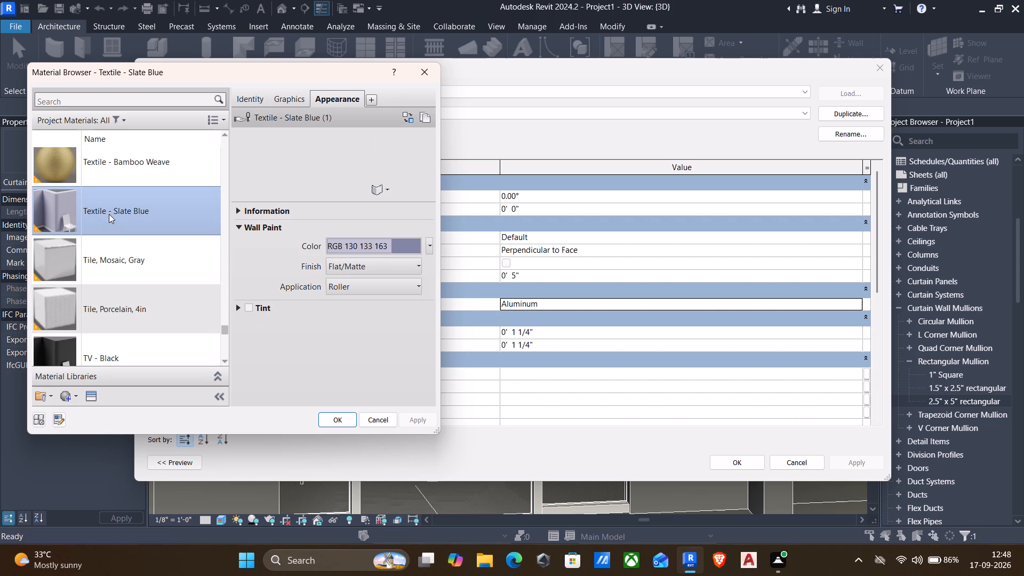
{"action": "left_click", "coordinate": [323, 415]}
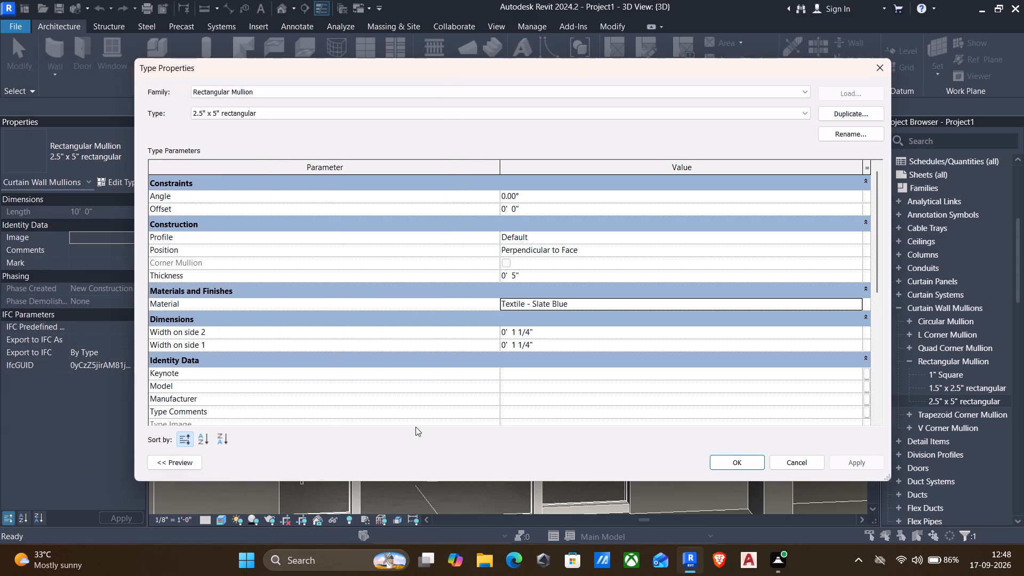
{"action": "left_click", "coordinate": [857, 459]}
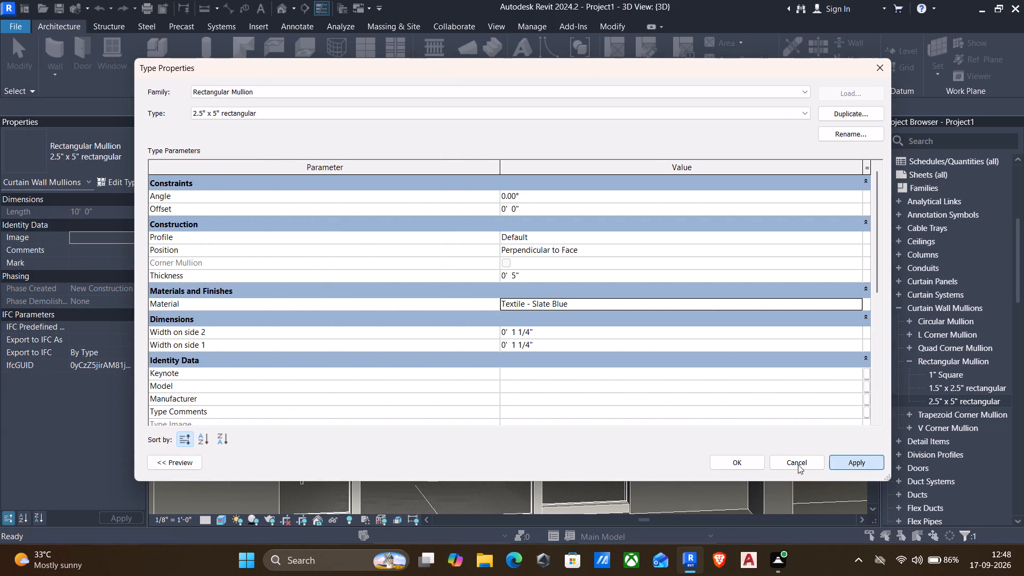
{"action": "left_click", "coordinate": [733, 466]}
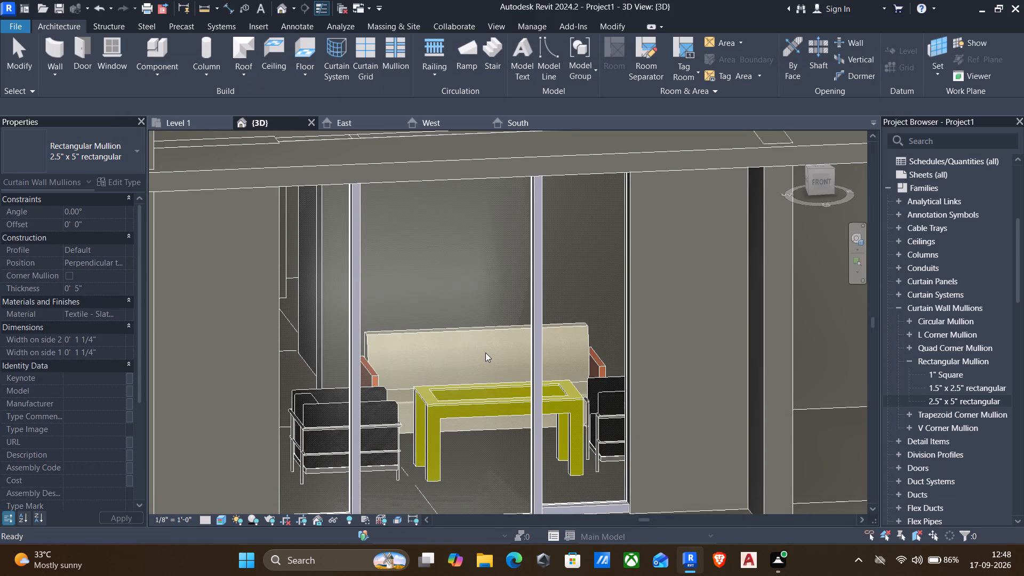
Examine the front curtain wall's recoloured mullions in the context of the whole front facade.
{"action": "scroll", "coordinate": [485, 353], "scroll_direction": "down", "scroll_amount": 7}
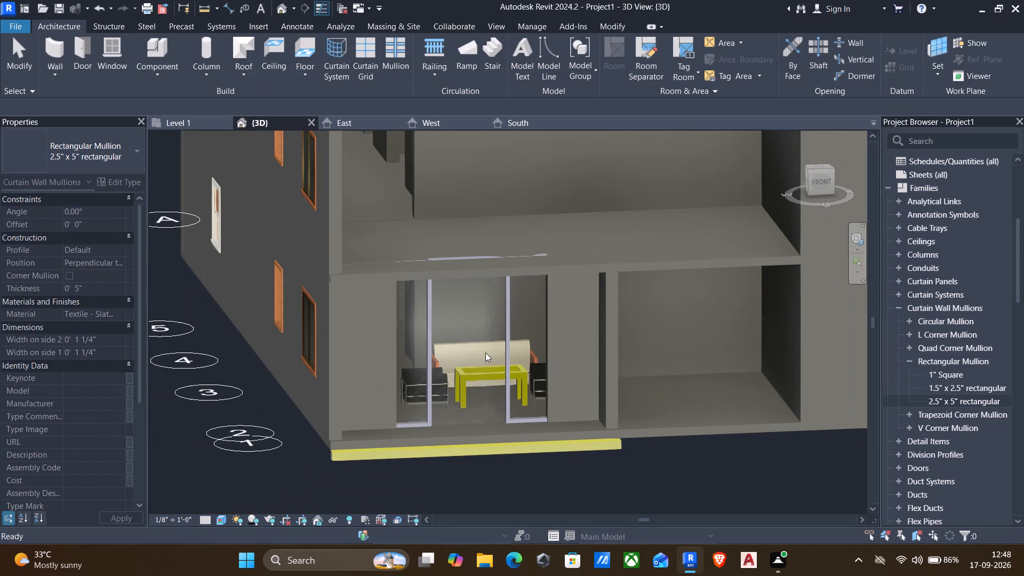
{"action": "scroll", "coordinate": [485, 353], "scroll_direction": "down", "scroll_amount": 1}
{"action": "scroll", "coordinate": [619, 400], "scroll_direction": "down", "scroll_amount": 2}
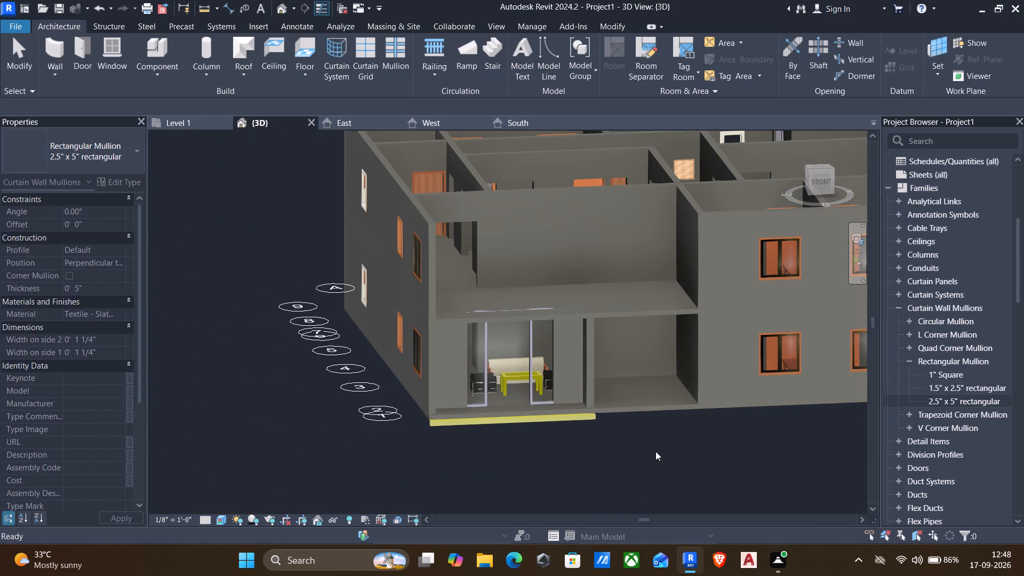
{"action": "middle_click_drag", "start_coordinate": [655, 451], "coordinate": [627, 461], "text": "shift"}
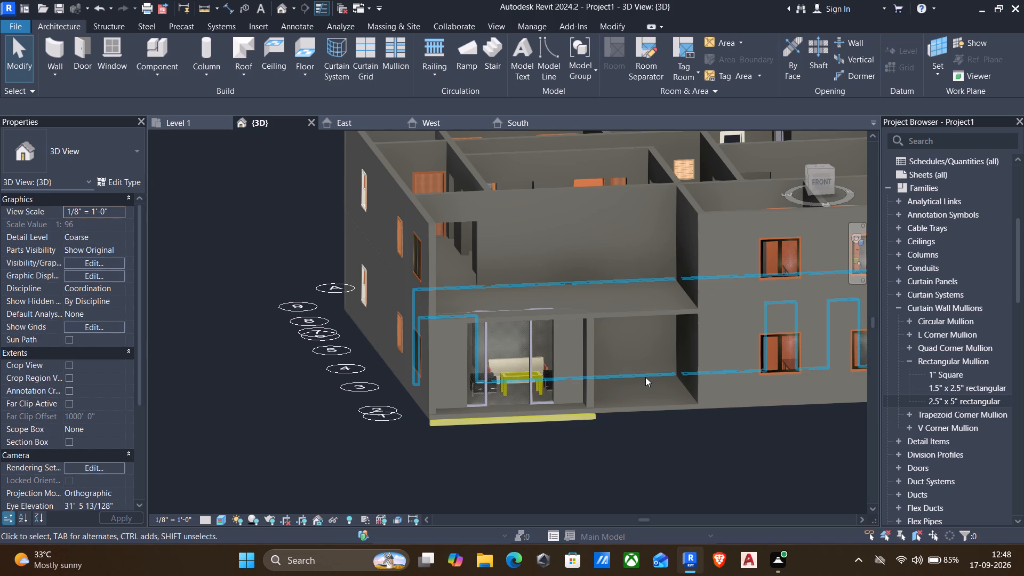
{"action": "scroll", "coordinate": [647, 394], "scroll_direction": "down", "scroll_amount": 2}
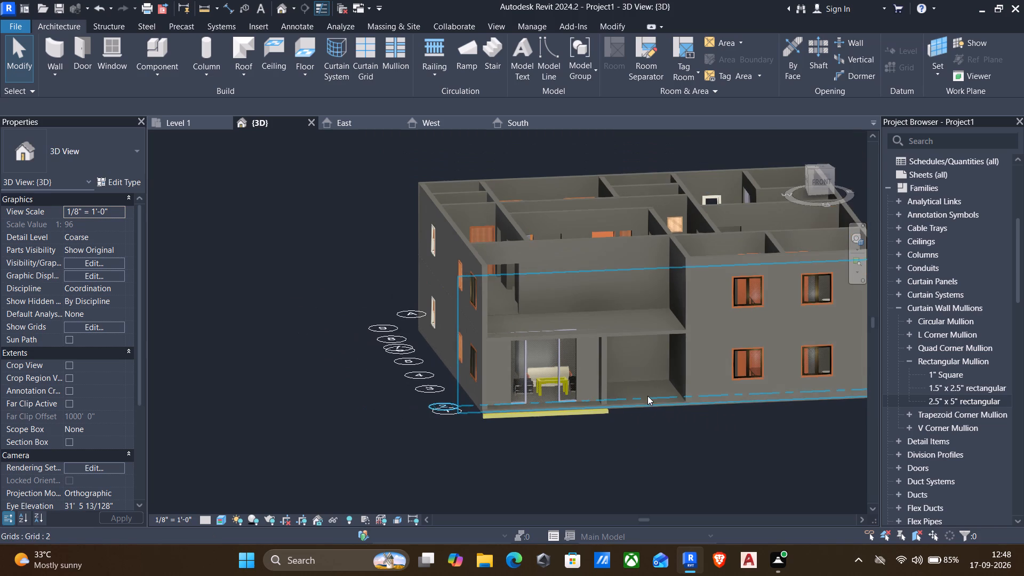
{"action": "middle_click_drag", "start_coordinate": [653, 426], "coordinate": [612, 434]}
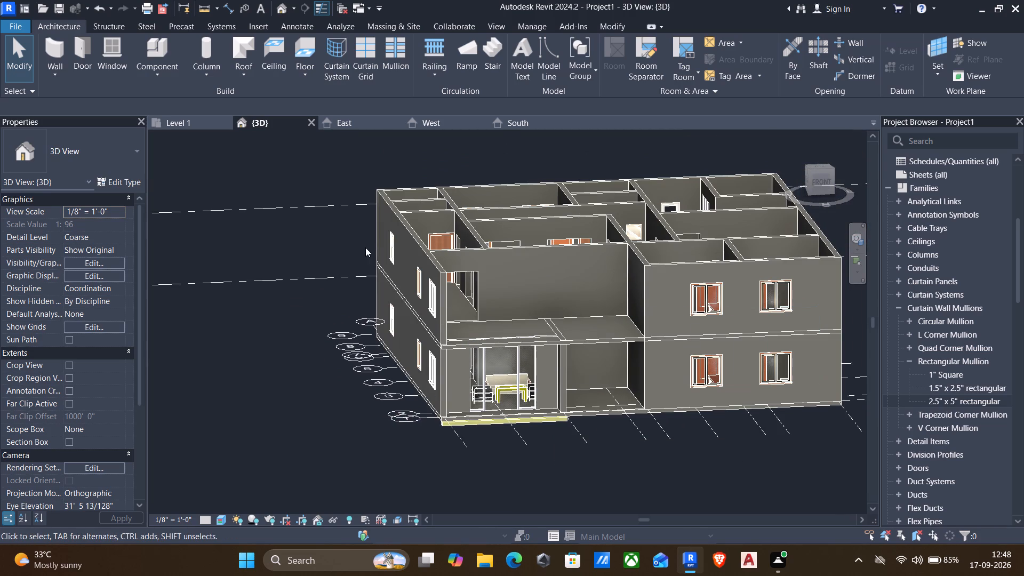
{"action": "scroll", "coordinate": [572, 436], "scroll_direction": "up", "scroll_amount": 4}
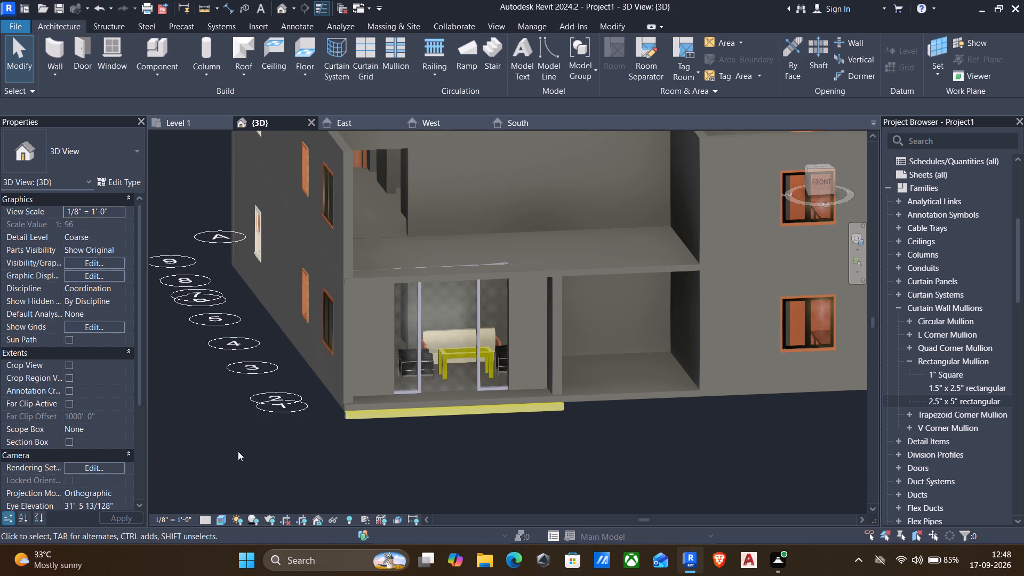
{"action": "scroll", "coordinate": [251, 451], "scroll_direction": "down", "scroll_amount": 3}
{"action": "scroll", "coordinate": [546, 456], "scroll_direction": "down", "scroll_amount": 3}
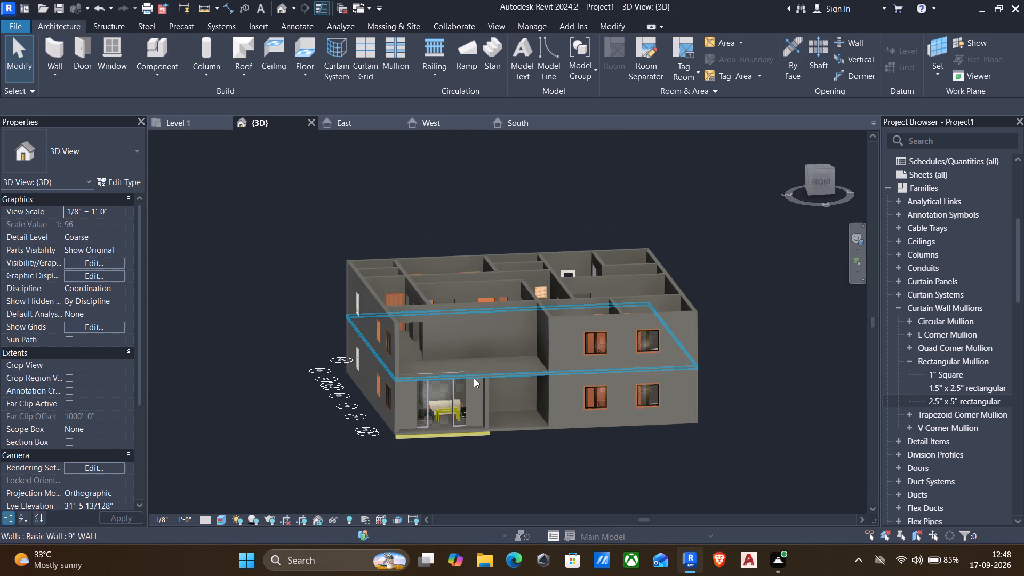
{"action": "scroll", "coordinate": [465, 389], "scroll_direction": "down", "scroll_amount": 2}
Review the house exterior from the left and front sides, including the casement windows on the front wall.
{"action": "middle_click_drag", "start_coordinate": [338, 426], "coordinate": [338, 426], "text": "shift"}
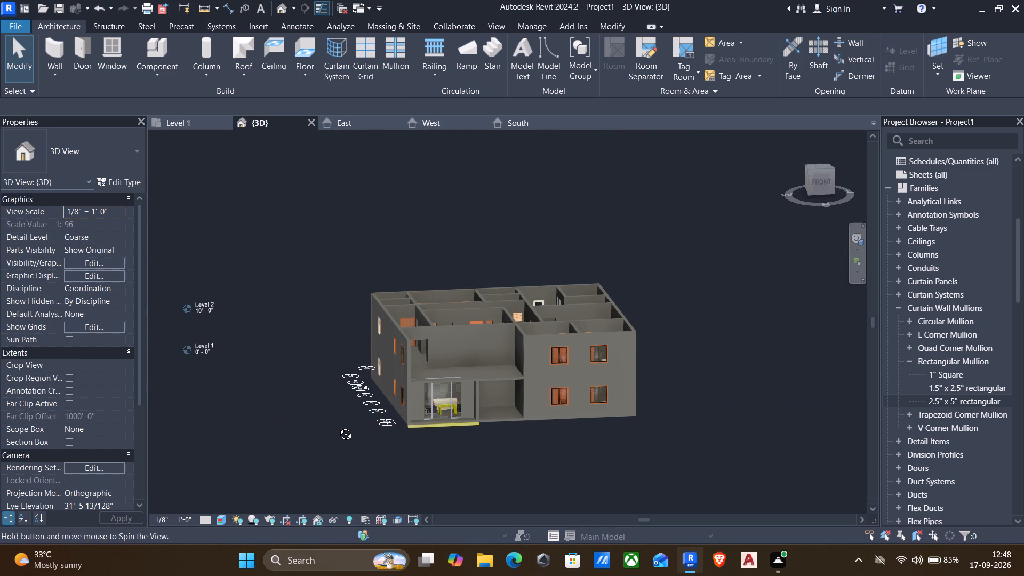
{"action": "middle_click_drag", "start_coordinate": [338, 426], "coordinate": [473, 413], "text": "shift"}
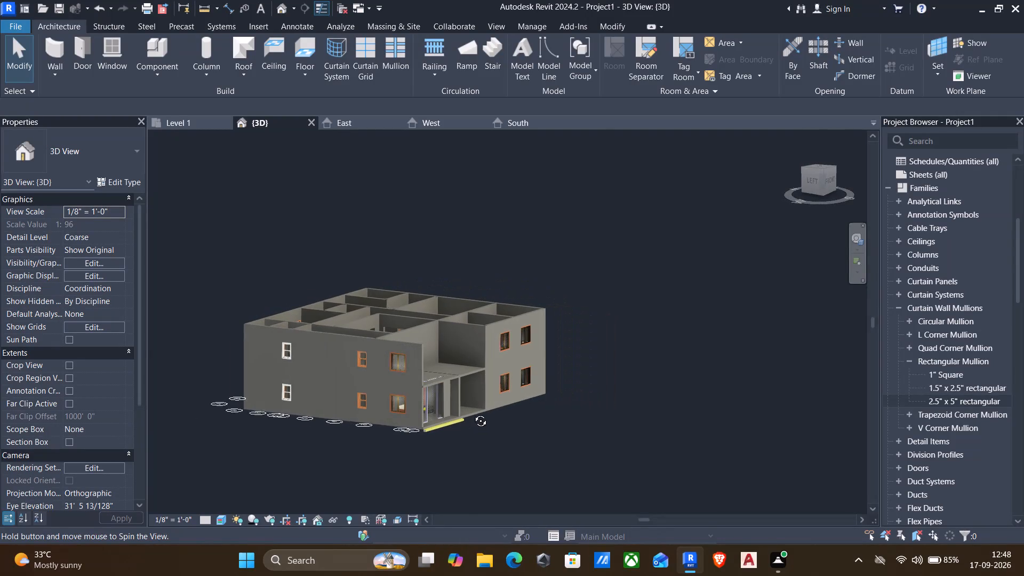
{"action": "middle_click_drag", "start_coordinate": [473, 413], "coordinate": [535, 424], "text": "shift"}
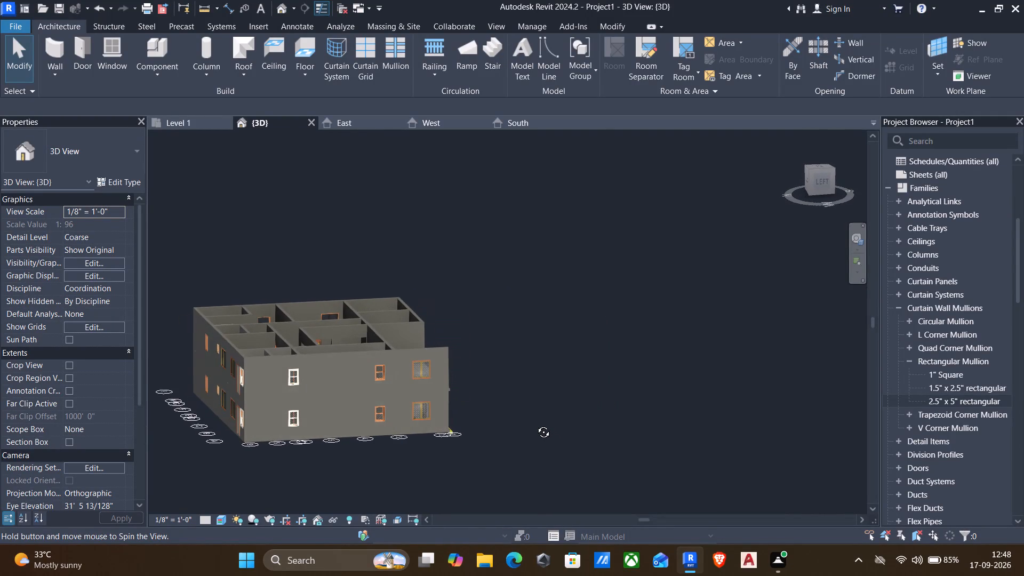
{"action": "middle_click_drag", "start_coordinate": [535, 424], "coordinate": [286, 431], "text": "shift"}
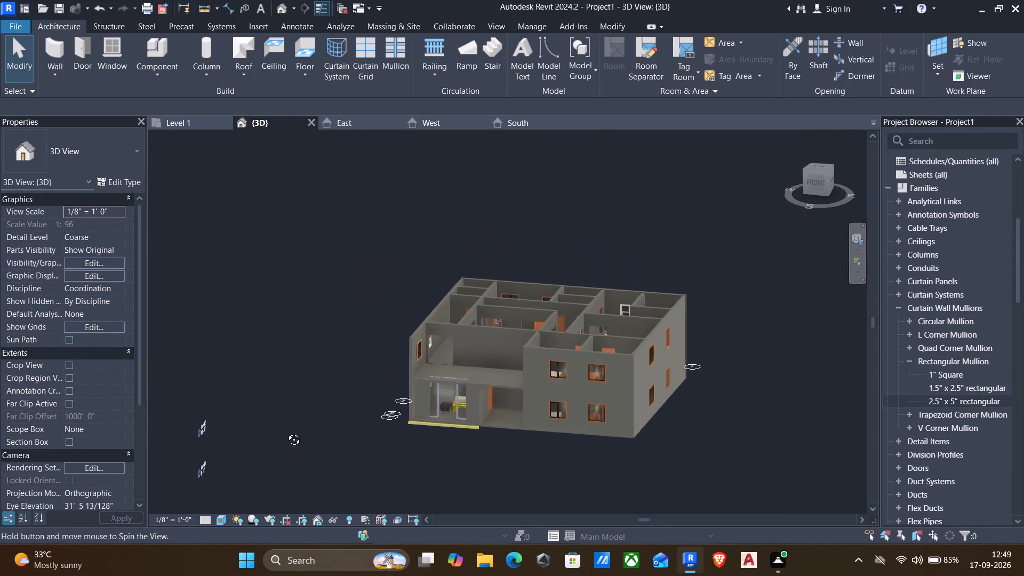
{"action": "middle_click_drag", "start_coordinate": [286, 431], "coordinate": [343, 433], "text": "shift"}
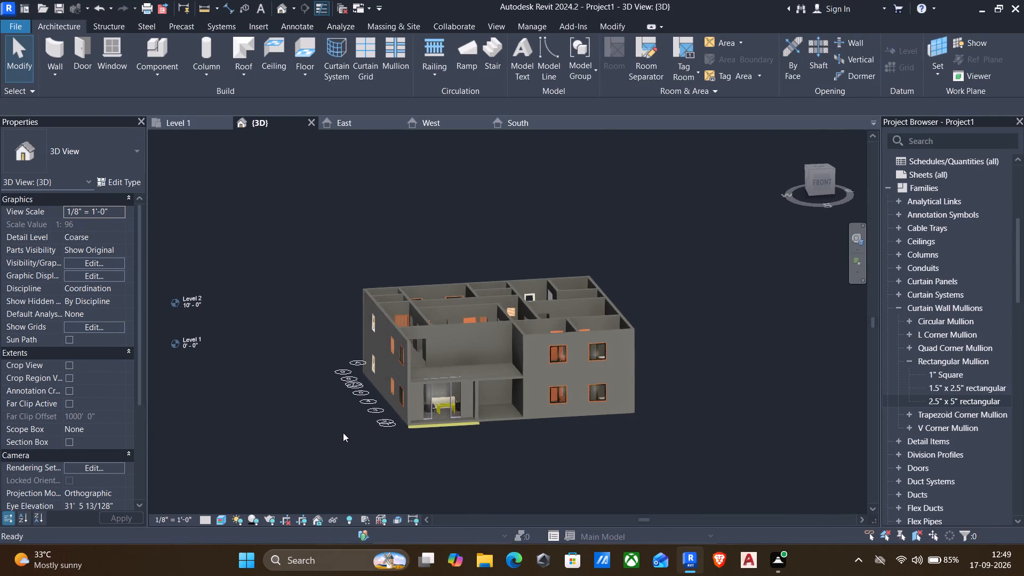
{"action": "scroll", "coordinate": [617, 372], "scroll_direction": "up", "scroll_amount": 4}
{"action": "scroll", "coordinate": [505, 370], "scroll_direction": "up", "scroll_amount": 3}
{"action": "scroll", "coordinate": [514, 312], "scroll_direction": "up", "scroll_amount": 4}
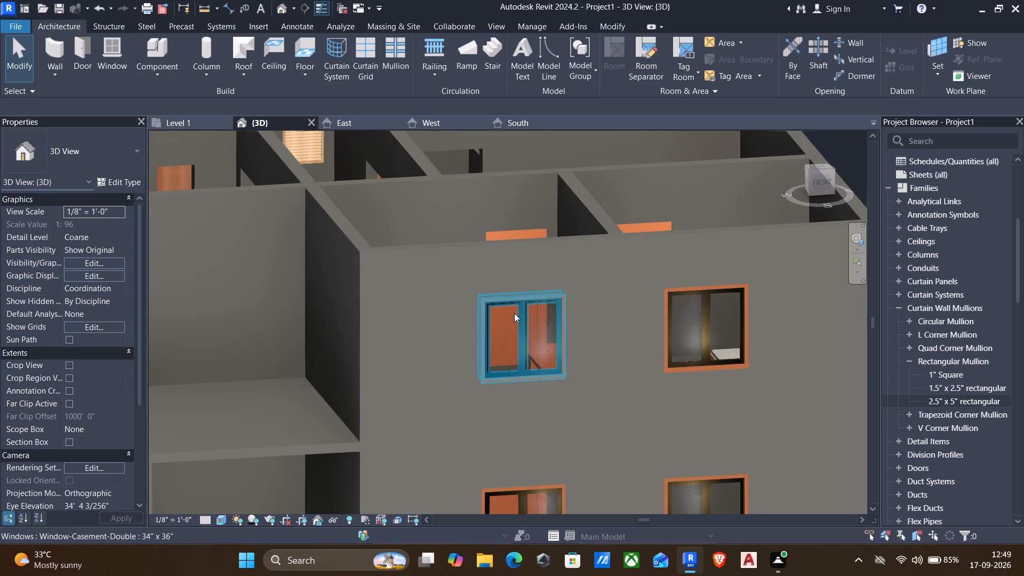
{"action": "scroll", "coordinate": [506, 308], "scroll_direction": "down", "scroll_amount": 3}
{"action": "scroll", "coordinate": [531, 261], "scroll_direction": "down", "scroll_amount": 2}
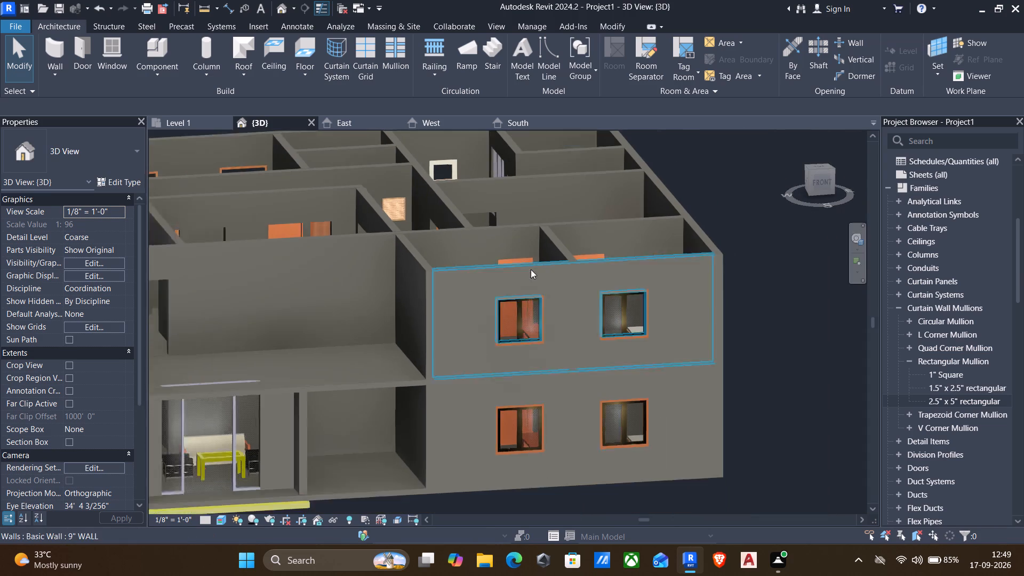
{"action": "scroll", "coordinate": [531, 269], "scroll_direction": "down", "scroll_amount": 1}
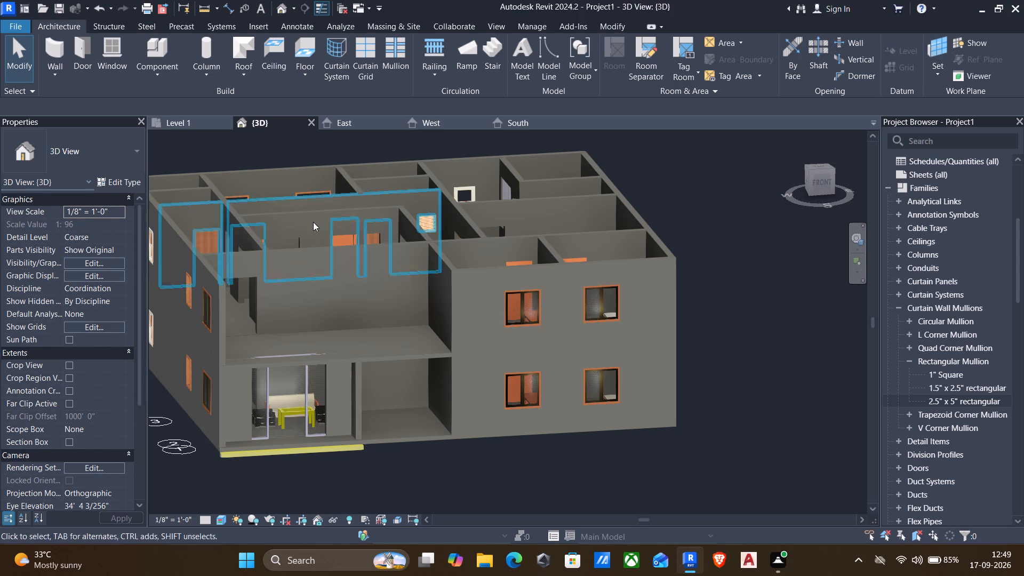
Create an in-place model component in the Generic Models category and name it exterior wall.
{"action": "left_click", "coordinate": [110, 23]}
{"action": "left_click", "coordinate": [44, 20]}
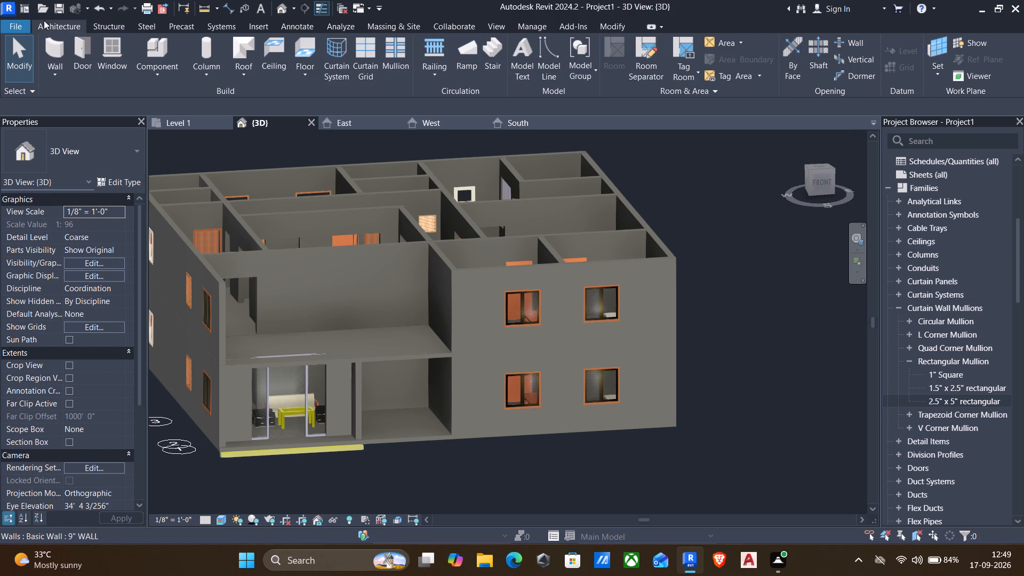
{"action": "left_click", "coordinate": [155, 67]}
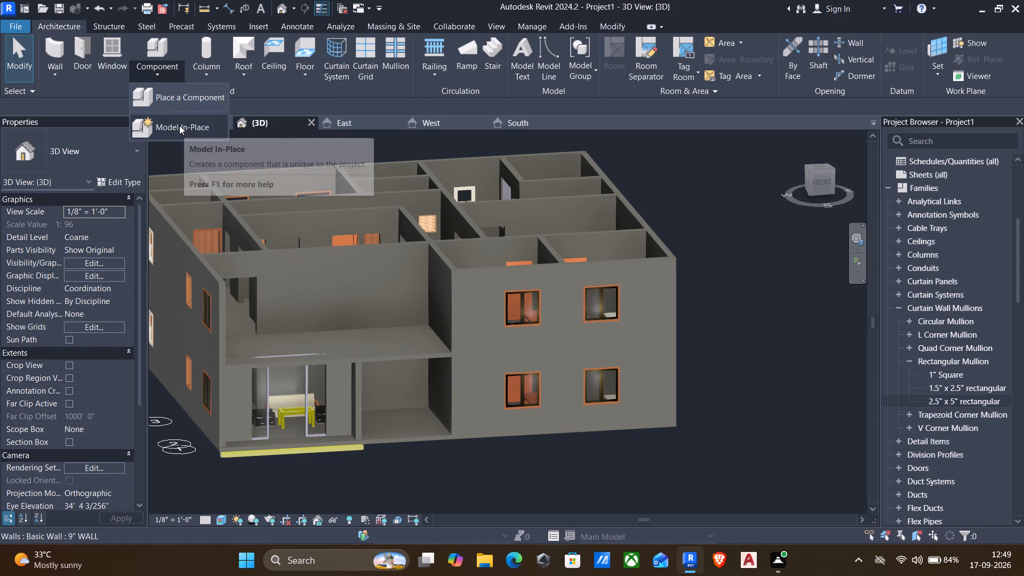
{"action": "left_click", "coordinate": [179, 125]}
{"action": "scroll", "coordinate": [452, 267], "scroll_direction": "down", "scroll_amount": 4}
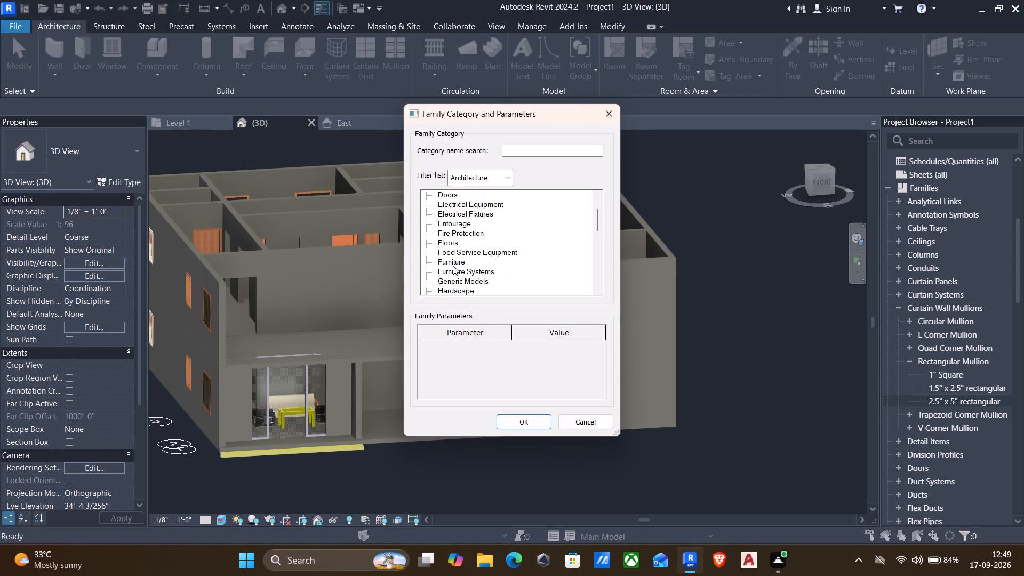
{"action": "left_click", "coordinate": [450, 282]}
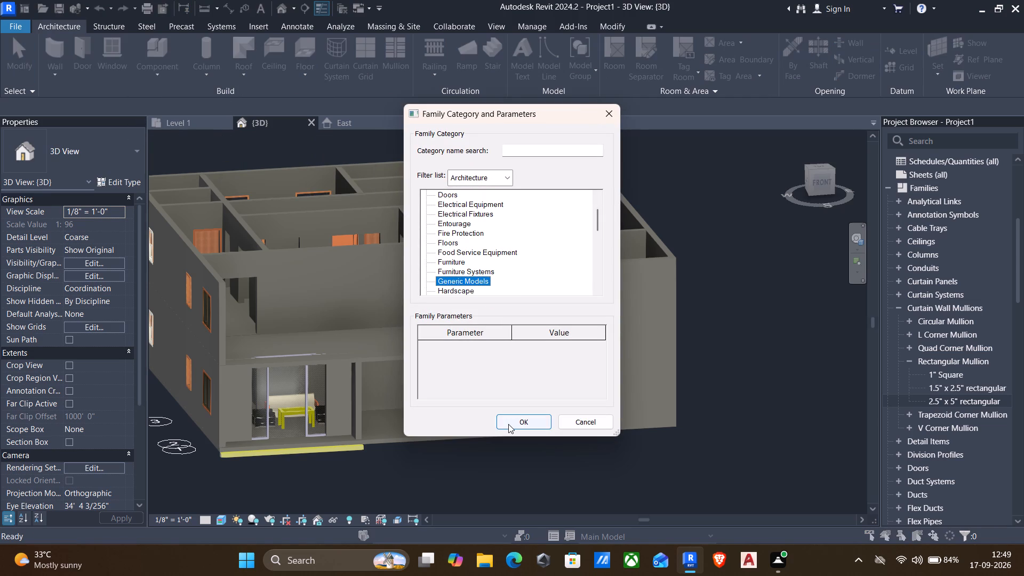
{"action": "left_click", "coordinate": [508, 424]}
{"action": "key", "text": "BackSpace"}
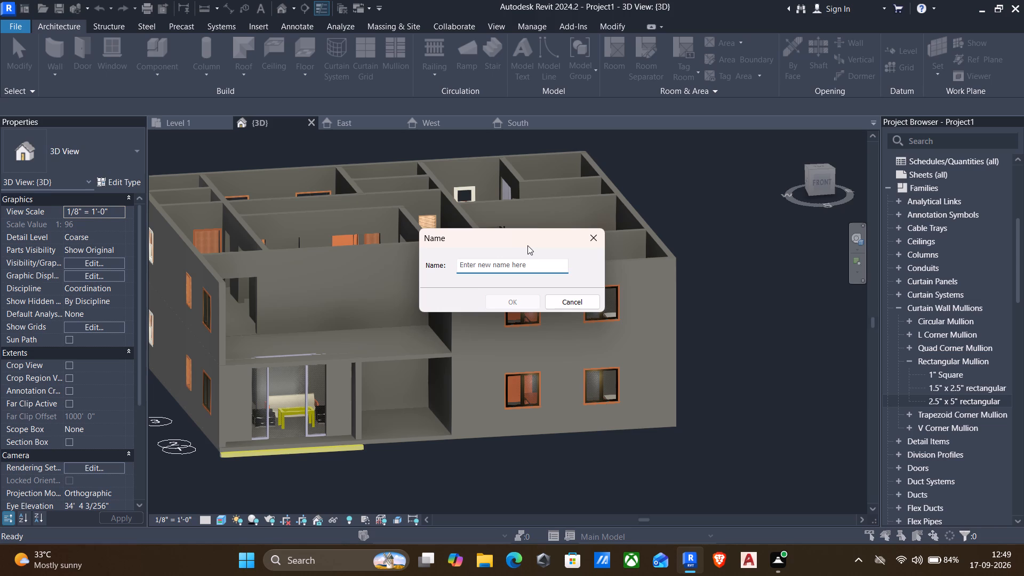
{"action": "type", "text": "exterior"}
{"action": "key", "text": "space"}
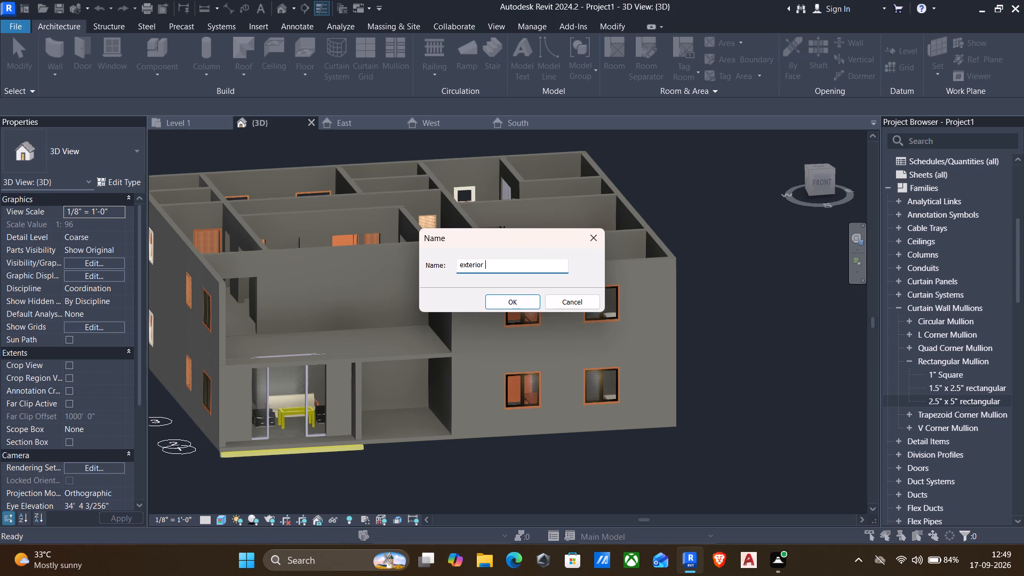
{"action": "type", "text": "wall"}
{"action": "left_click", "coordinate": [501, 301]}
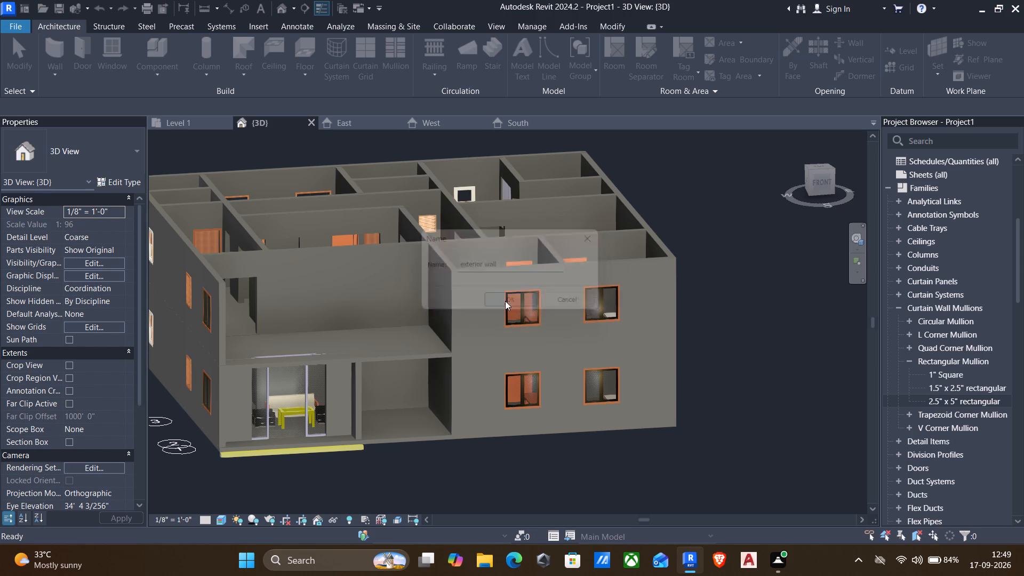
Start a solid extrusion and pick the upper floor slab's face at the house front as its work plane.
{"action": "scroll", "coordinate": [248, 346], "scroll_direction": "up", "scroll_amount": 2}
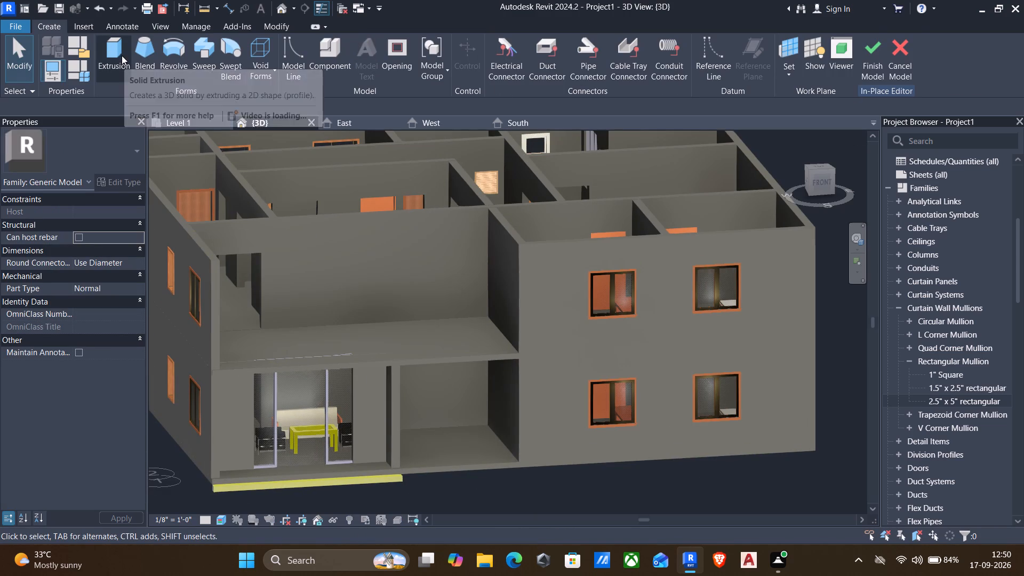
{"action": "left_click", "coordinate": [110, 48]}
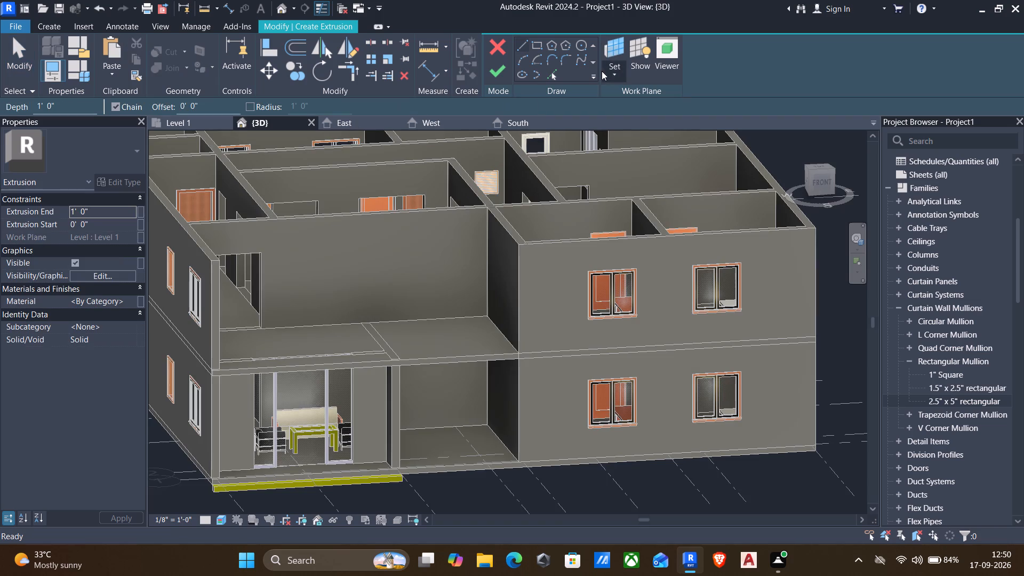
{"action": "left_click", "coordinate": [609, 73]}
{"action": "left_click", "coordinate": [634, 126]}
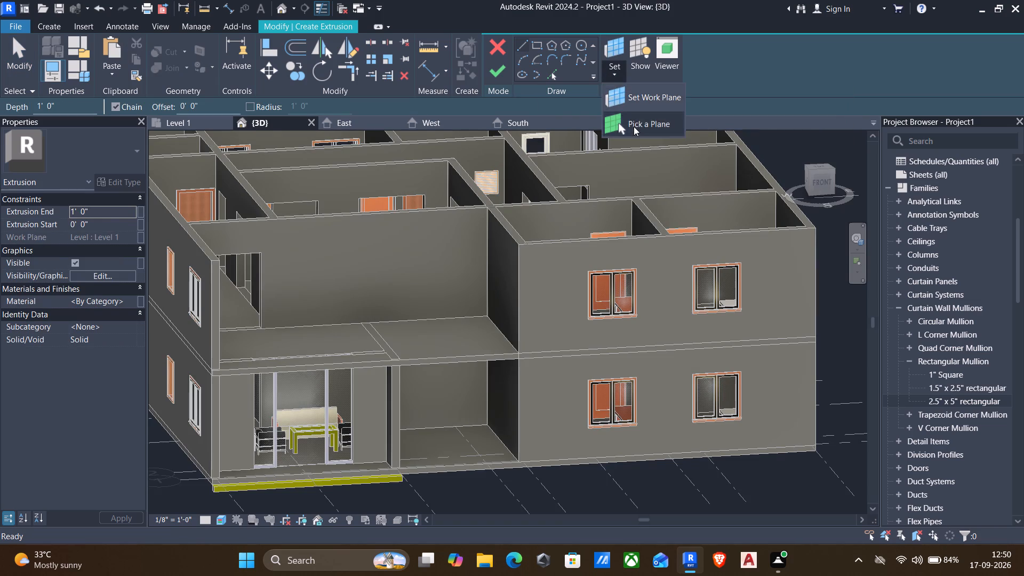
{"action": "scroll", "coordinate": [224, 370], "scroll_direction": "up", "scroll_amount": 4}
{"action": "left_click", "coordinate": [226, 375]}
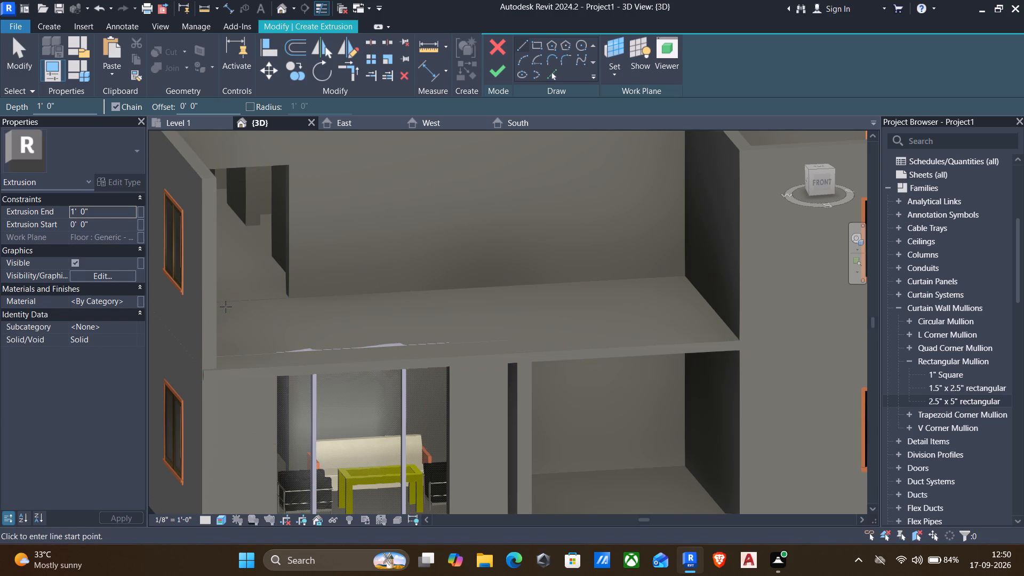
{"action": "scroll", "coordinate": [224, 306], "scroll_direction": "down", "scroll_amount": 4}
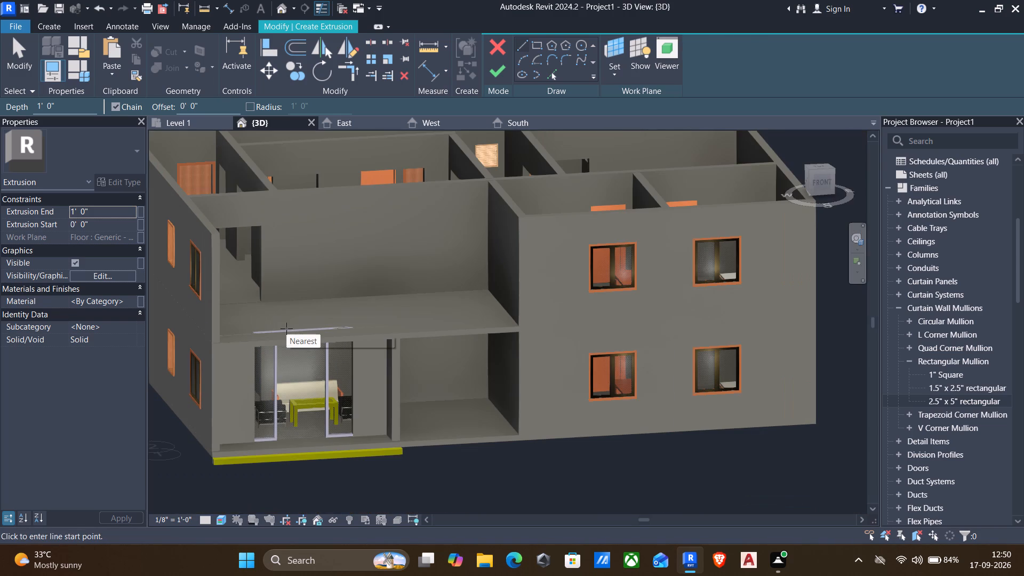
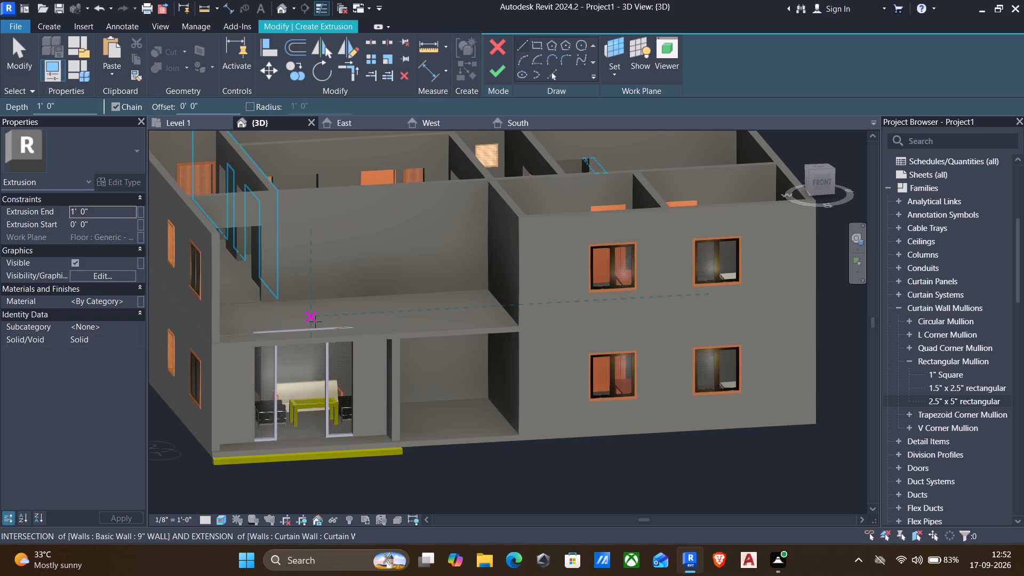
Sketch a rectangle about 31' wide by 15' 6" high from the slab's front-left endpoint, spanning the open upper-floor bay.
{"action": "scroll", "coordinate": [315, 322], "scroll_direction": "down", "scroll_amount": 1}
{"action": "scroll", "coordinate": [361, 359], "scroll_direction": "down", "scroll_amount": 1}
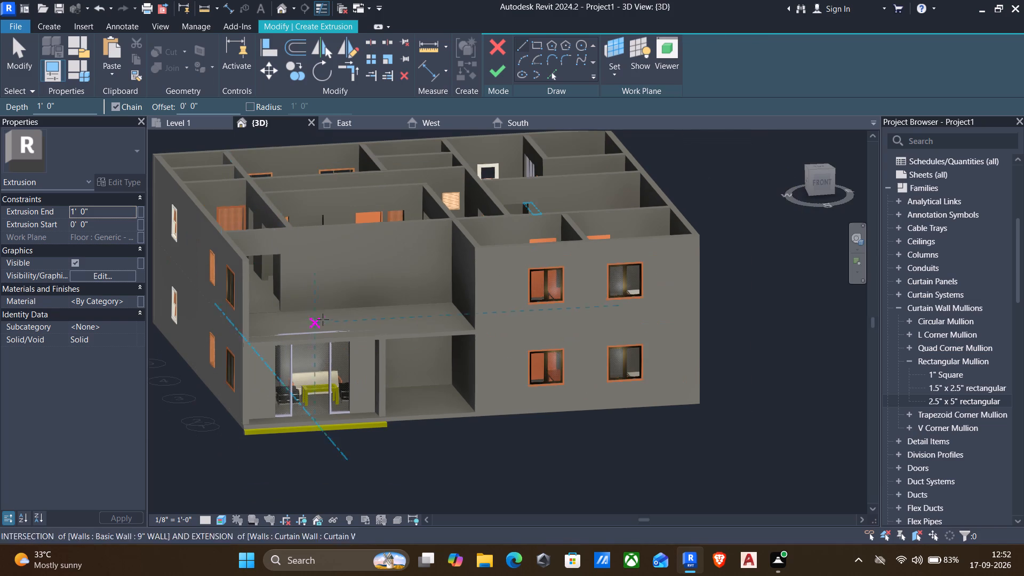
{"action": "scroll", "coordinate": [358, 338], "scroll_direction": "up", "scroll_amount": 3}
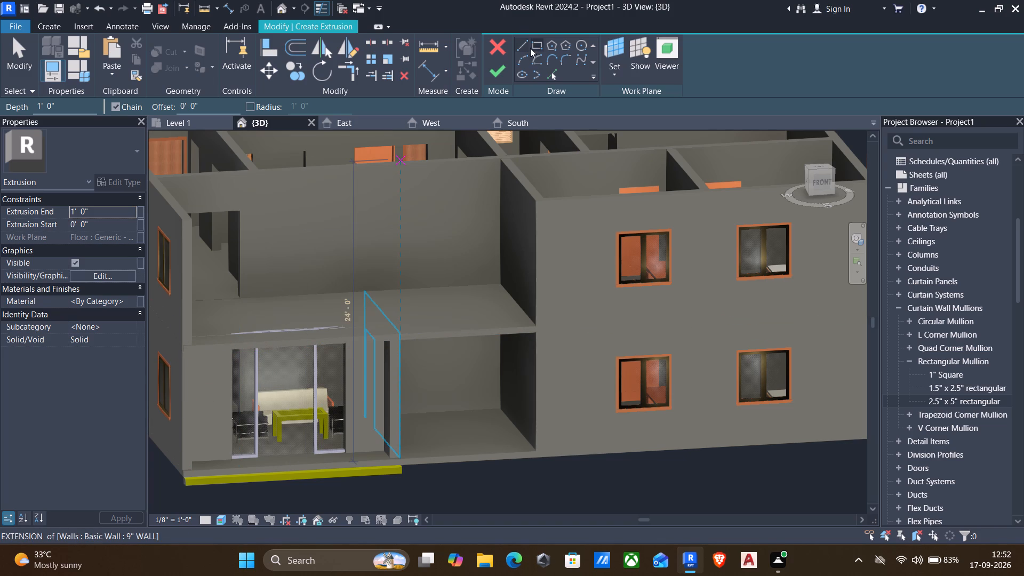
{"action": "scroll", "coordinate": [537, 37], "scroll_direction": "up", "scroll_amount": 2}
{"action": "left_click", "coordinate": [539, 47]}
{"action": "scroll", "coordinate": [491, 193], "scroll_direction": "down", "scroll_amount": 2}
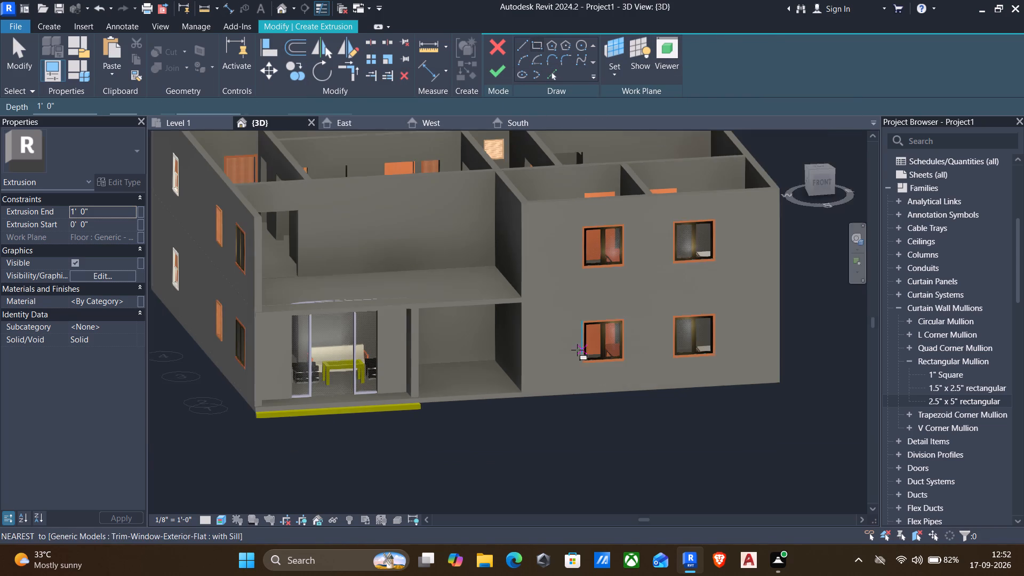
{"action": "scroll", "coordinate": [536, 337], "scroll_direction": "up", "scroll_amount": 3}
{"action": "scroll", "coordinate": [516, 290], "scroll_direction": "up", "scroll_amount": 2}
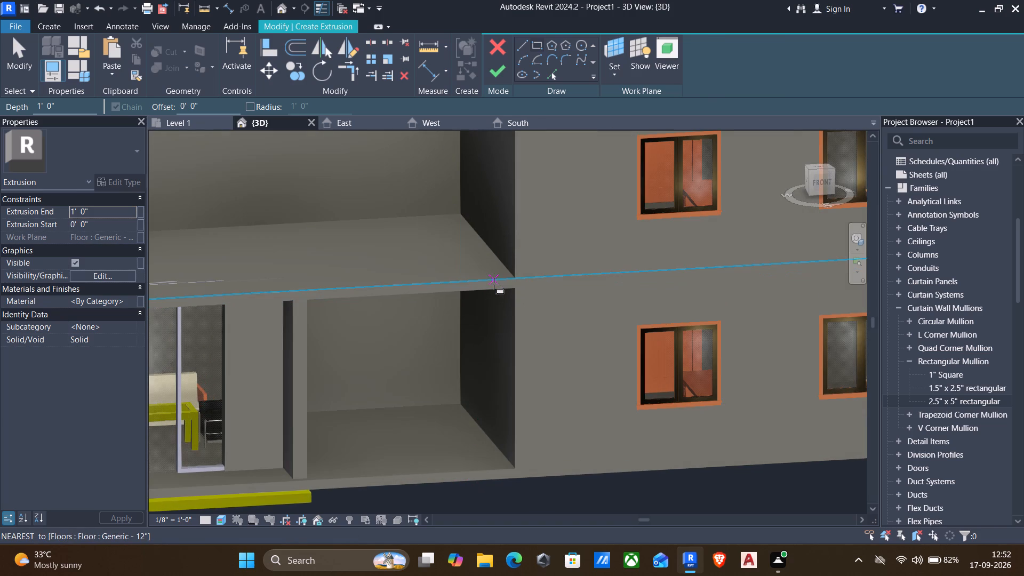
{"action": "scroll", "coordinate": [421, 290], "scroll_direction": "down", "scroll_amount": 3}
{"action": "scroll", "coordinate": [224, 291], "scroll_direction": "down", "scroll_amount": 2}
{"action": "middle_click_drag", "start_coordinate": [294, 297], "coordinate": [610, 297]}
{"action": "scroll", "coordinate": [470, 308], "scroll_direction": "up", "scroll_amount": 2}
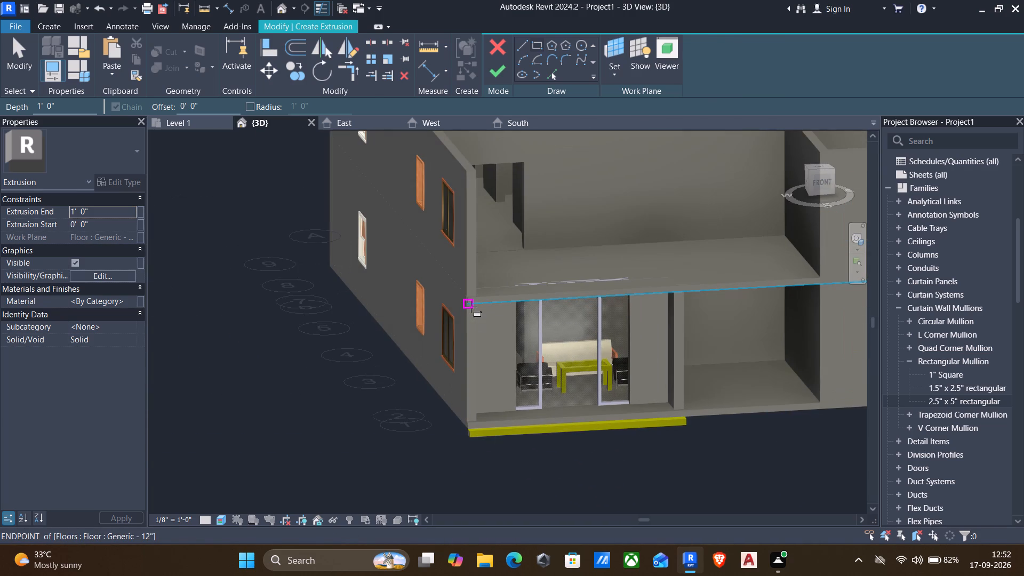
{"action": "left_click", "coordinate": [472, 304]}
{"action": "scroll", "coordinate": [491, 253], "scroll_direction": "down", "scroll_amount": 1}
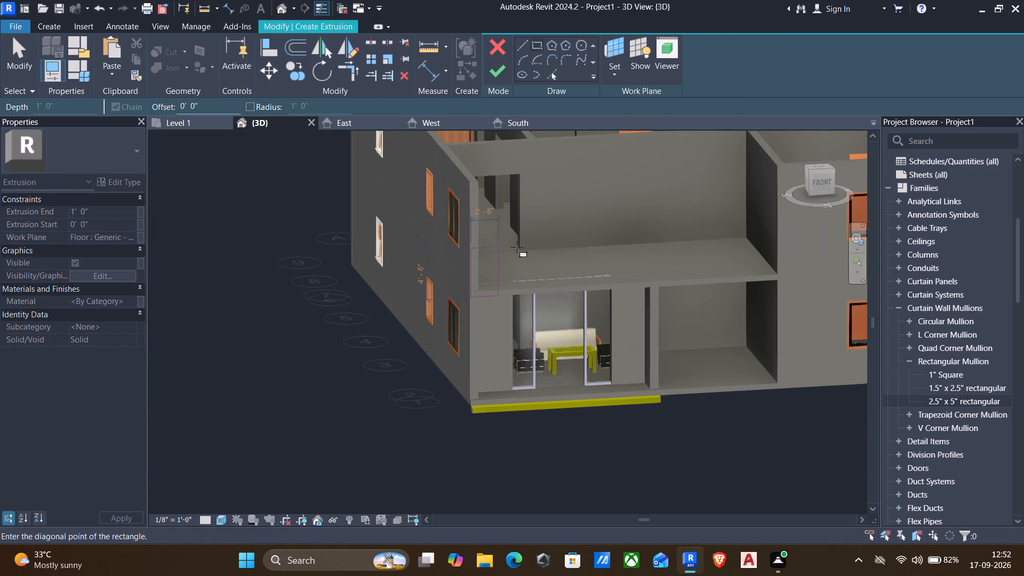
{"action": "scroll", "coordinate": [553, 239], "scroll_direction": "down", "scroll_amount": 3}
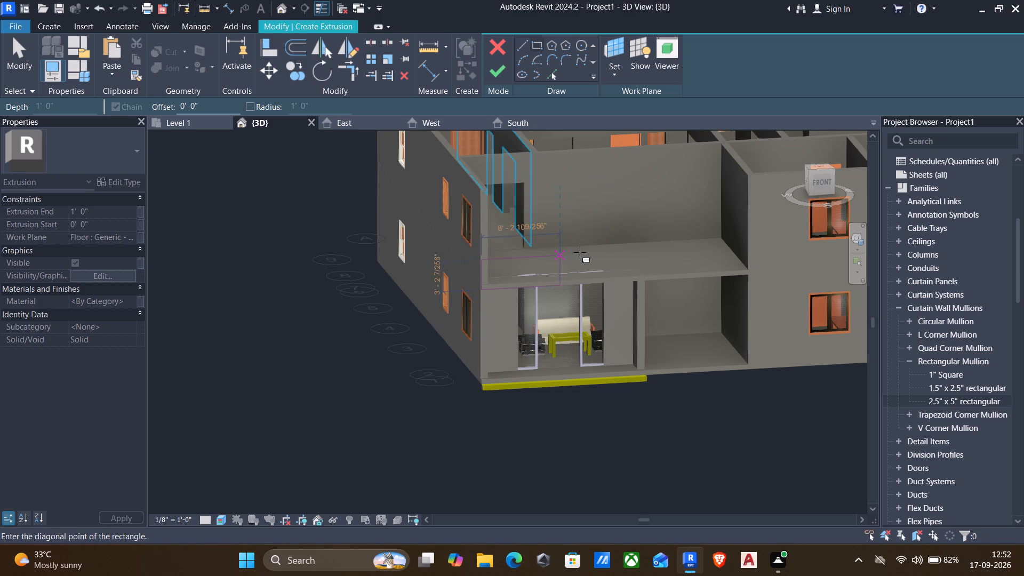
{"action": "middle_click_drag", "start_coordinate": [586, 250], "coordinate": [507, 267]}
{"action": "scroll", "coordinate": [499, 268], "scroll_direction": "up", "scroll_amount": 1}
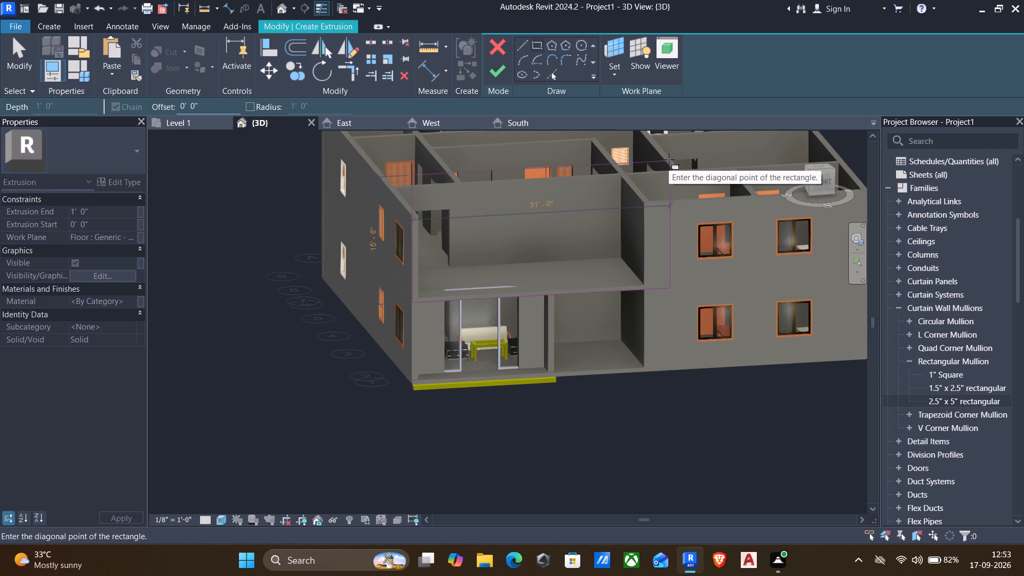
{"action": "left_click", "coordinate": [669, 159]}
{"action": "key", "text": "Escape"}
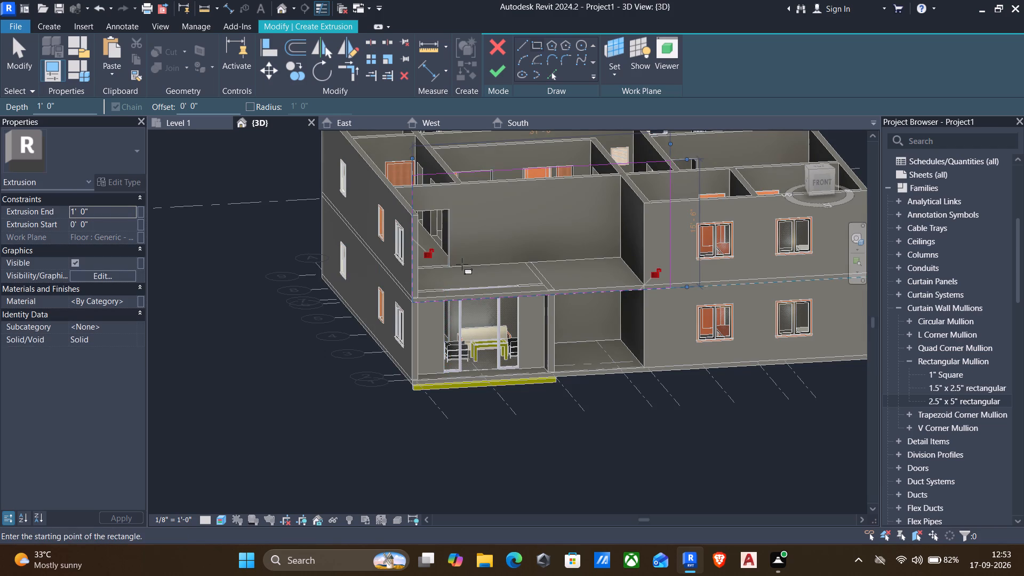
Nudge the rectangle's top line down in small increments, closer to the tops of the upper-floor walls.
{"action": "scroll", "coordinate": [463, 264], "scroll_direction": "up", "scroll_amount": 2}
{"action": "scroll", "coordinate": [180, 165], "scroll_direction": "down", "scroll_amount": 2}
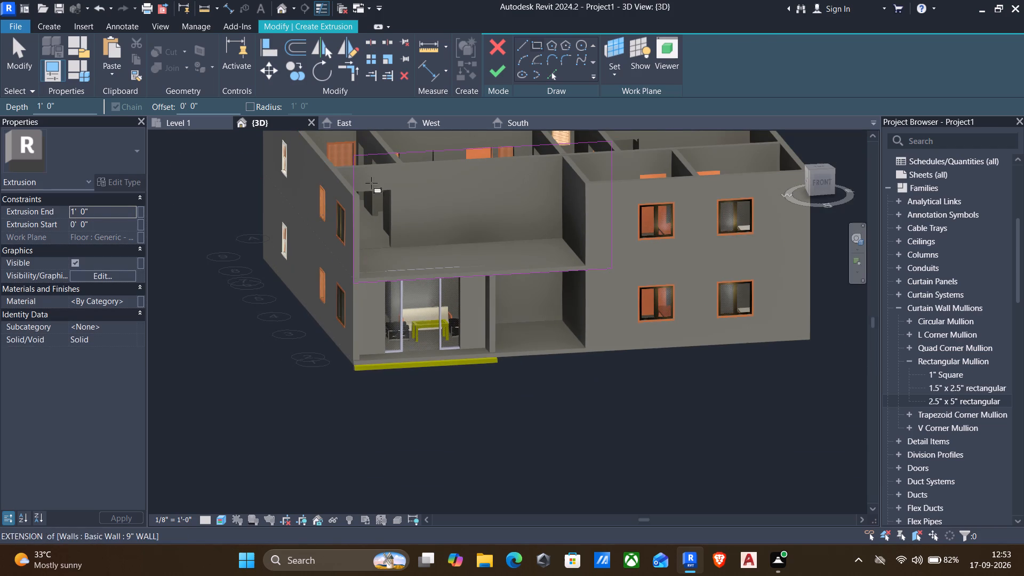
{"action": "key", "text": "Escape"}
{"action": "left_click", "coordinate": [381, 157]}
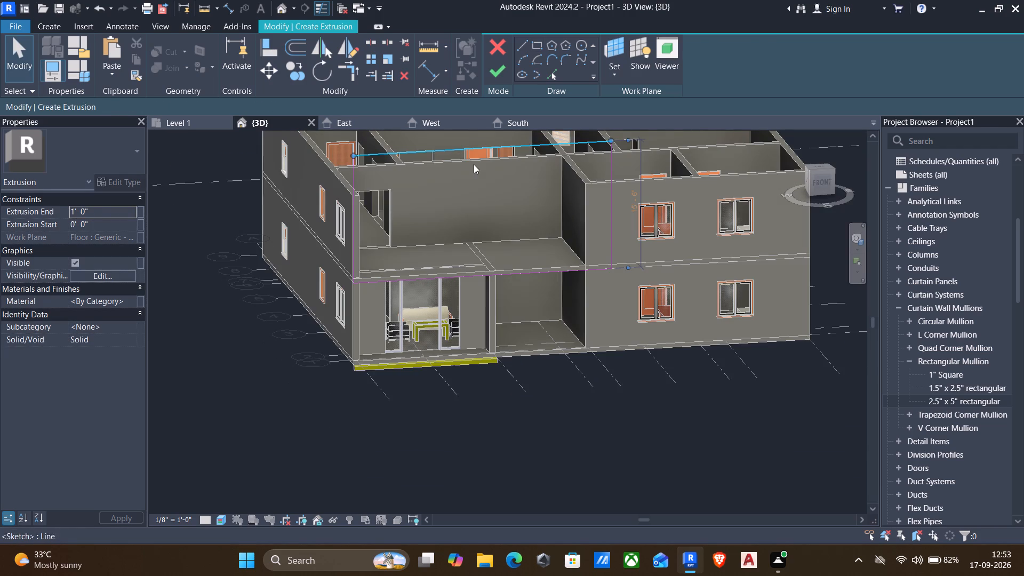
{"action": "key", "text": "Down"}
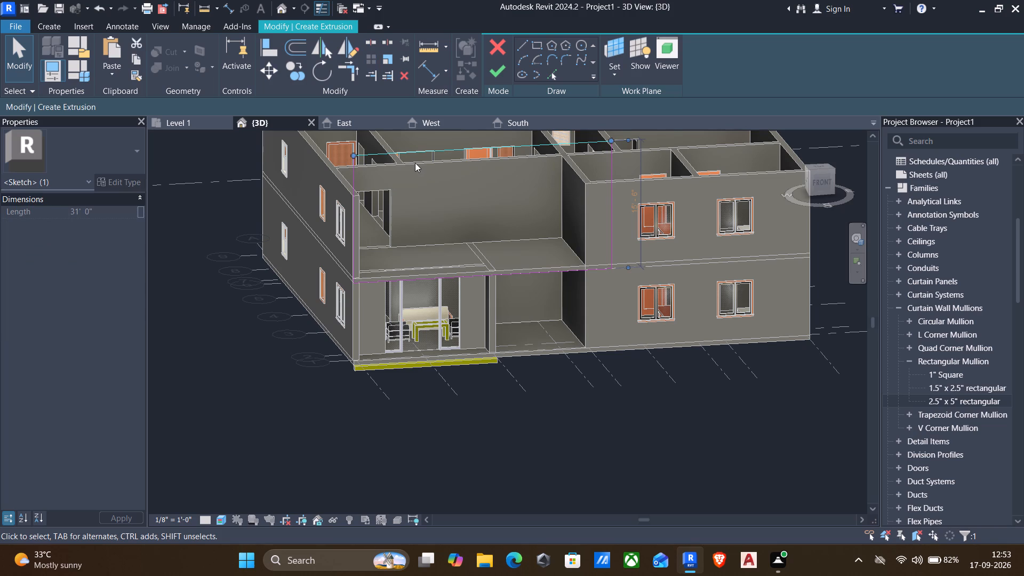
{"action": "key", "text": "Down"}
{"action": "key", "text": "Down"}
{"action": "key", "text": "Down"}
{"action": "key", "text": "Down"}
{"action": "key", "text": "Down"}
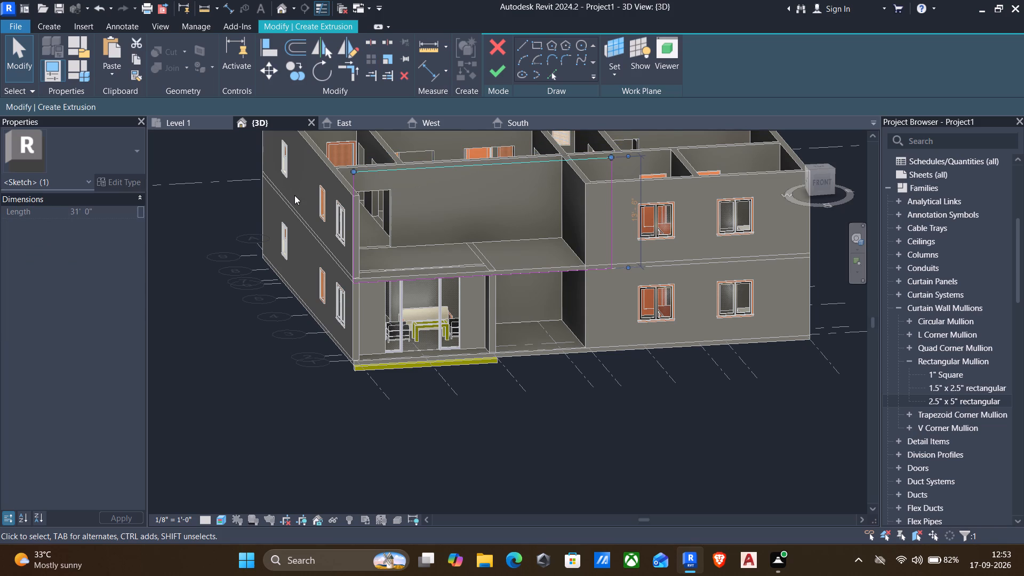
{"action": "key", "text": "Down"}
{"action": "key", "text": "Down"}
{"action": "key", "text": "Down"}
{"action": "key", "text": "Down"}
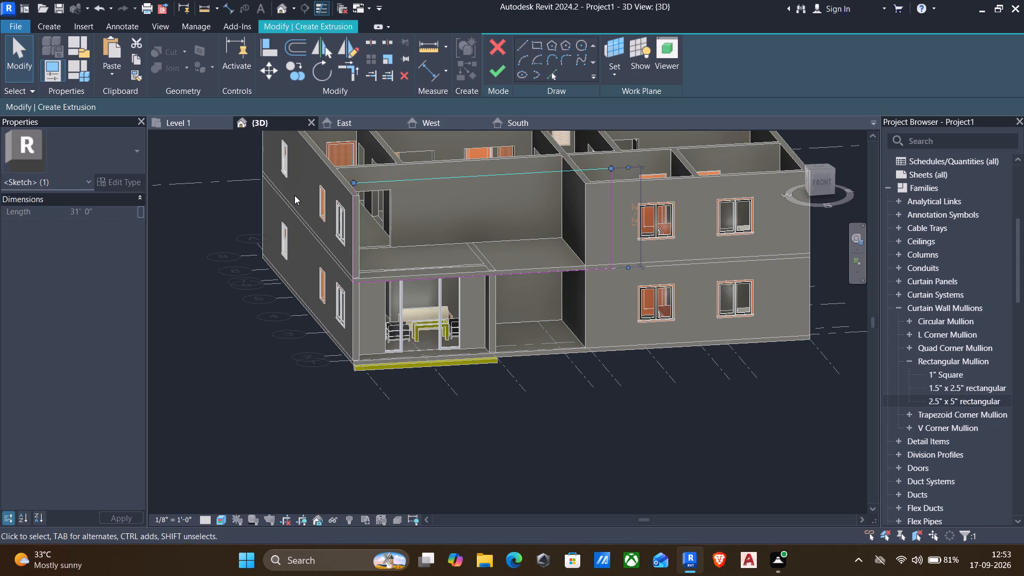
{"action": "key", "text": "Escape"}
Finish the rectangle sketch as a solid extrusion 1' 0" deep.
{"action": "scroll", "coordinate": [468, 241], "scroll_direction": "down", "scroll_amount": 2}
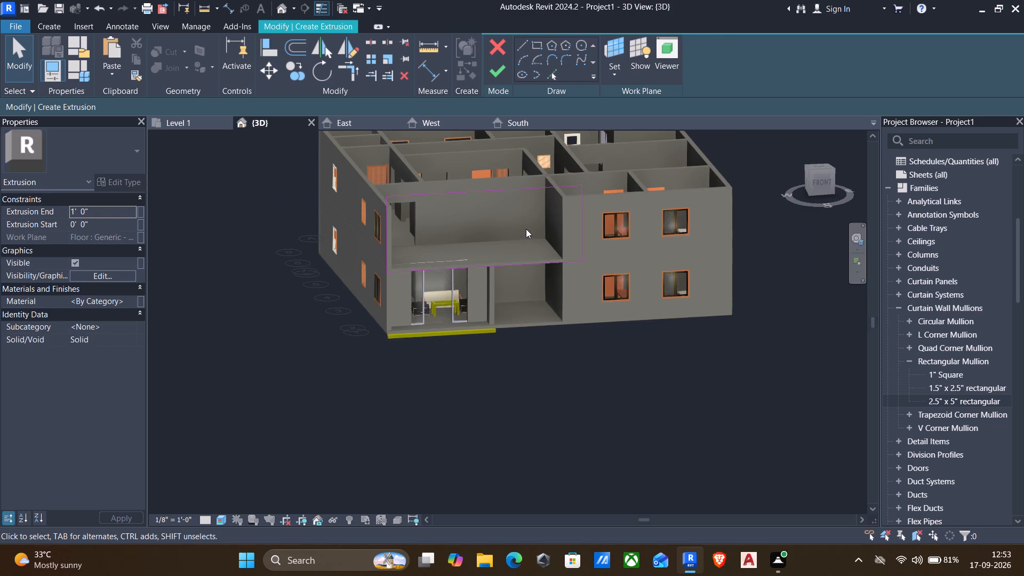
{"action": "left_click", "coordinate": [490, 68]}
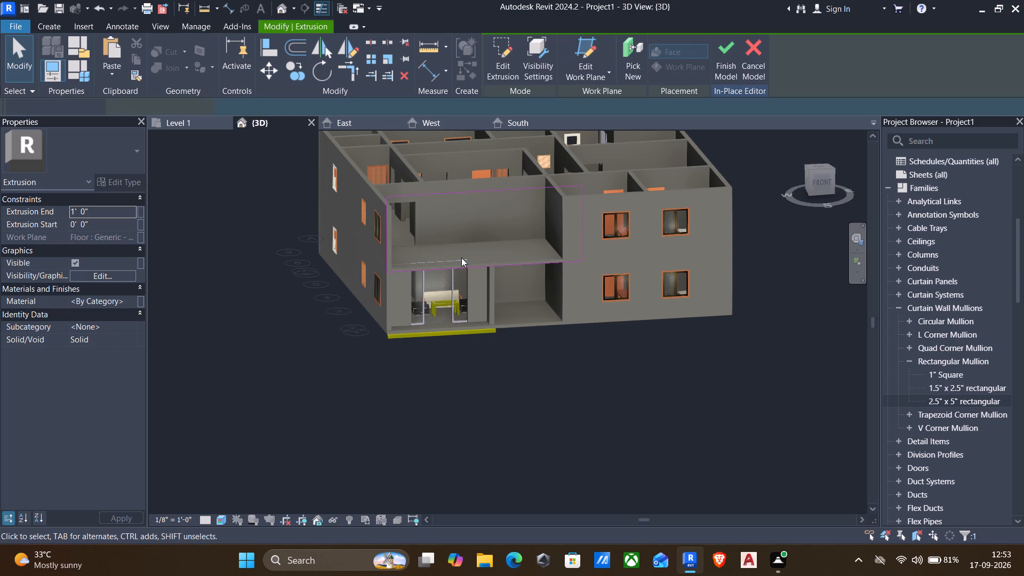
Examine from the house's left side how the new extrusion meets the slab edge and side wall.
{"action": "scroll", "coordinate": [343, 266], "scroll_direction": "up", "scroll_amount": 3}
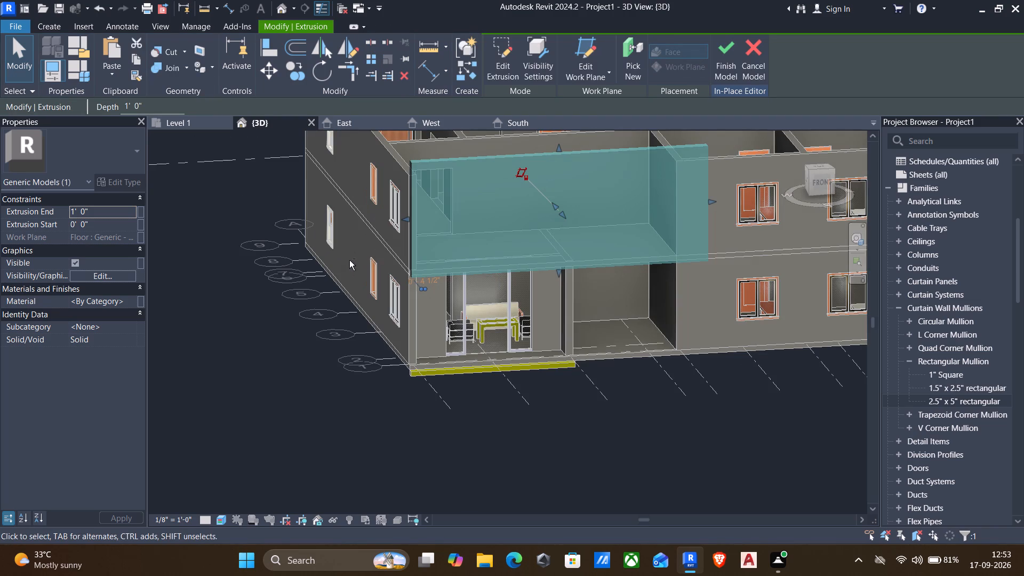
{"action": "scroll", "coordinate": [411, 258], "scroll_direction": "down", "scroll_amount": 3}
{"action": "middle_click_drag", "start_coordinate": [359, 262], "coordinate": [431, 271], "text": "shift"}
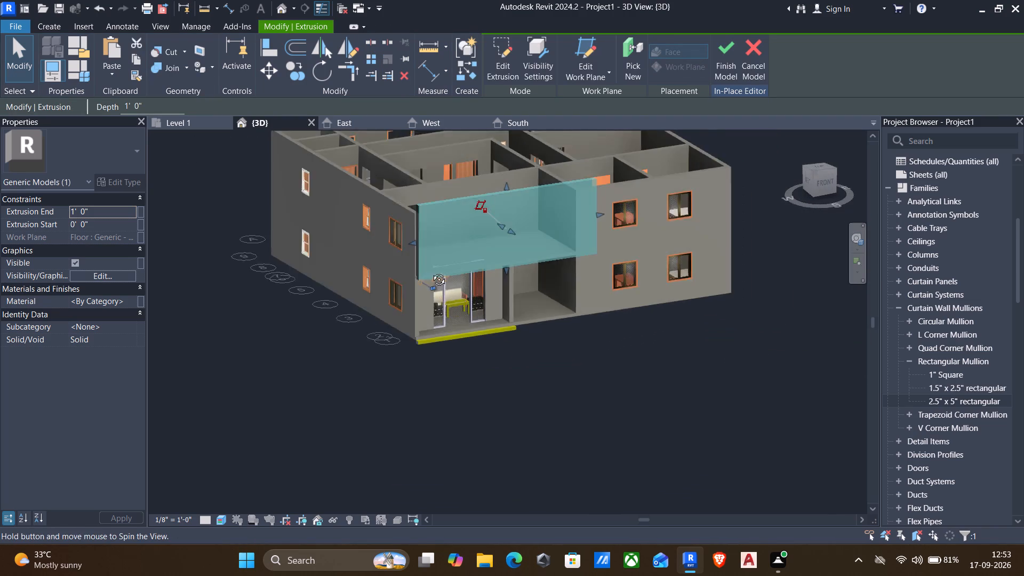
{"action": "middle_click_drag", "start_coordinate": [431, 271], "coordinate": [502, 269], "text": "shift"}
{"action": "scroll", "coordinate": [498, 263], "scroll_direction": "up", "scroll_amount": 8}
{"action": "scroll", "coordinate": [478, 324], "scroll_direction": "up", "scroll_amount": 4}
{"action": "scroll", "coordinate": [464, 365], "scroll_direction": "up", "scroll_amount": 3}
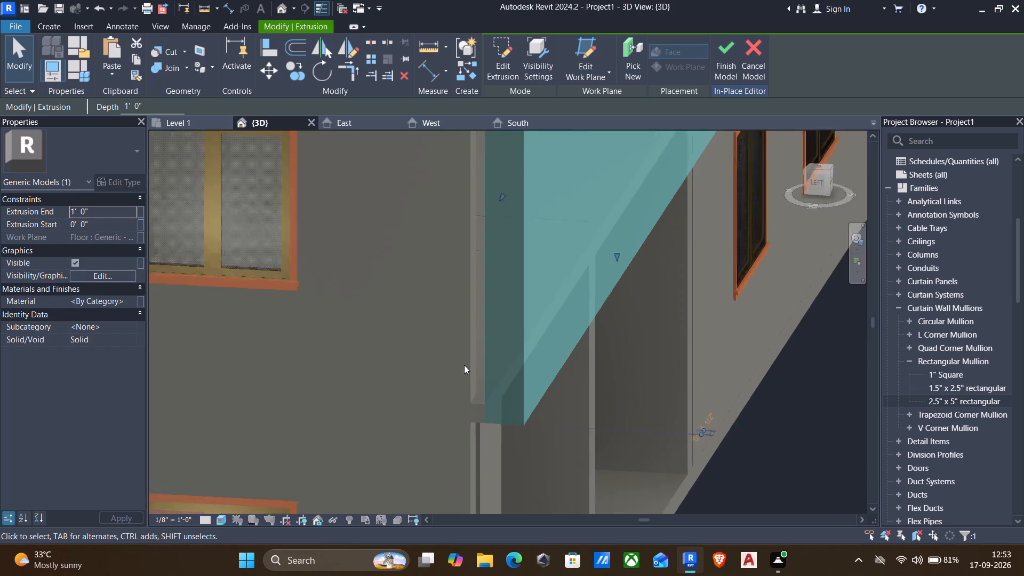
{"action": "scroll", "coordinate": [464, 365], "scroll_direction": "up", "scroll_amount": 1}
{"action": "scroll", "coordinate": [452, 374], "scroll_direction": "down", "scroll_amount": 3}
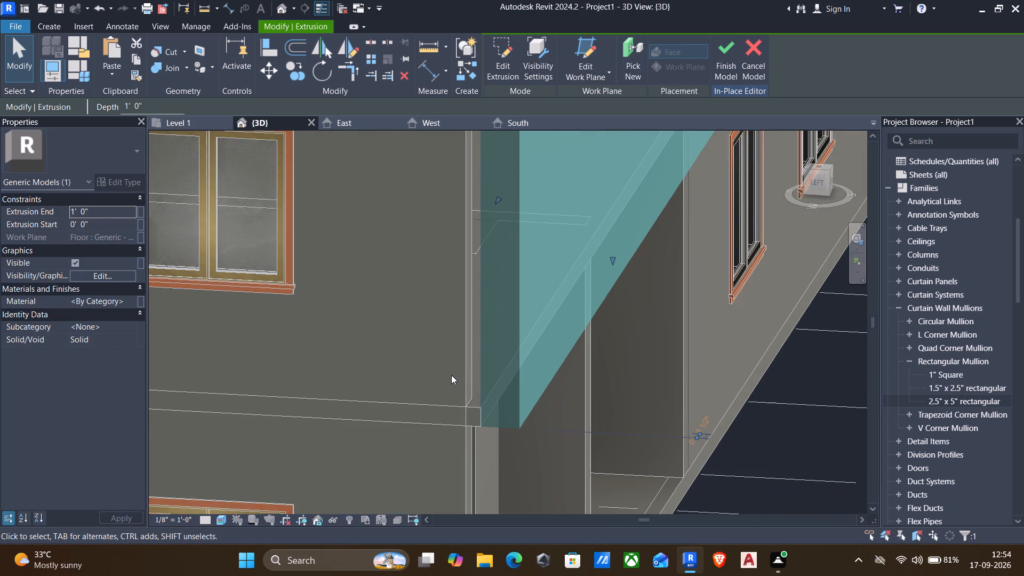
{"action": "key", "text": "Escape"}
{"action": "scroll", "coordinate": [459, 410], "scroll_direction": "up", "scroll_amount": 3}
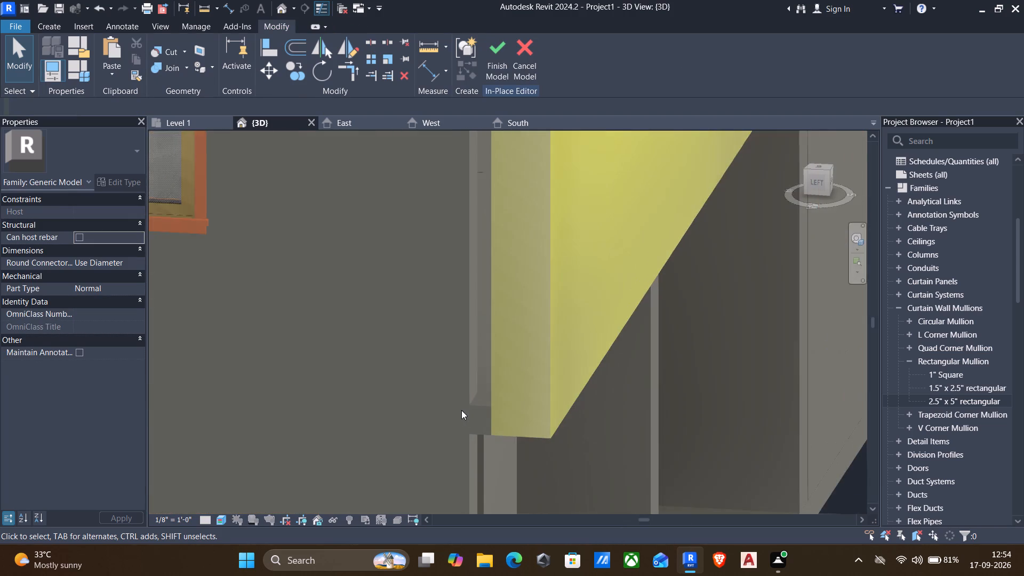
{"action": "scroll", "coordinate": [461, 410], "scroll_direction": "down", "scroll_amount": 8}
{"action": "scroll", "coordinate": [513, 337], "scroll_direction": "down", "scroll_amount": 3}
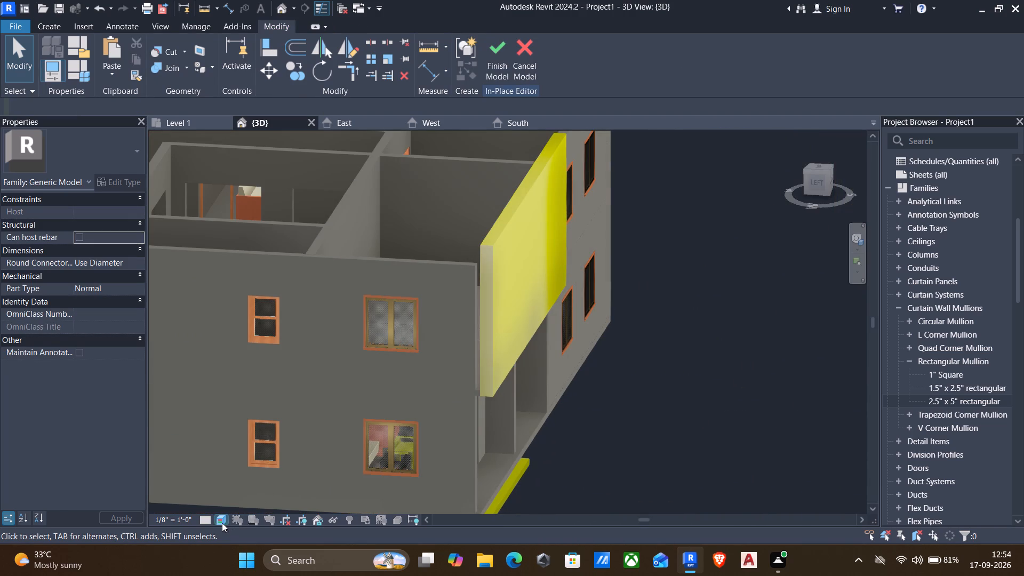
Set the 3D view's visual style to Shaded for the extrusion's corner.
{"action": "left_click", "coordinate": [220, 521]}
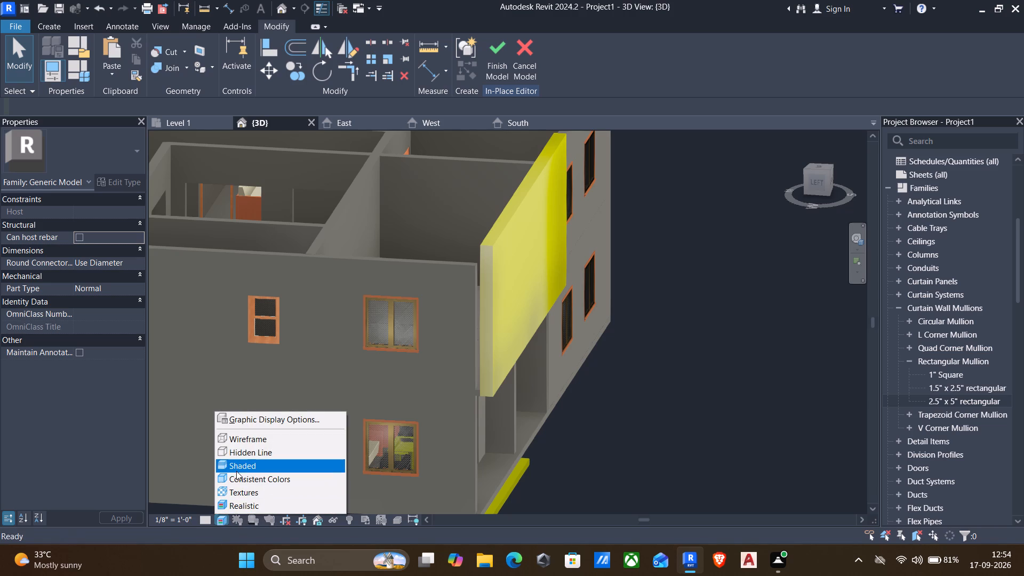
{"action": "left_click", "coordinate": [235, 469]}
{"action": "scroll", "coordinate": [554, 322], "scroll_direction": "up", "scroll_amount": 4}
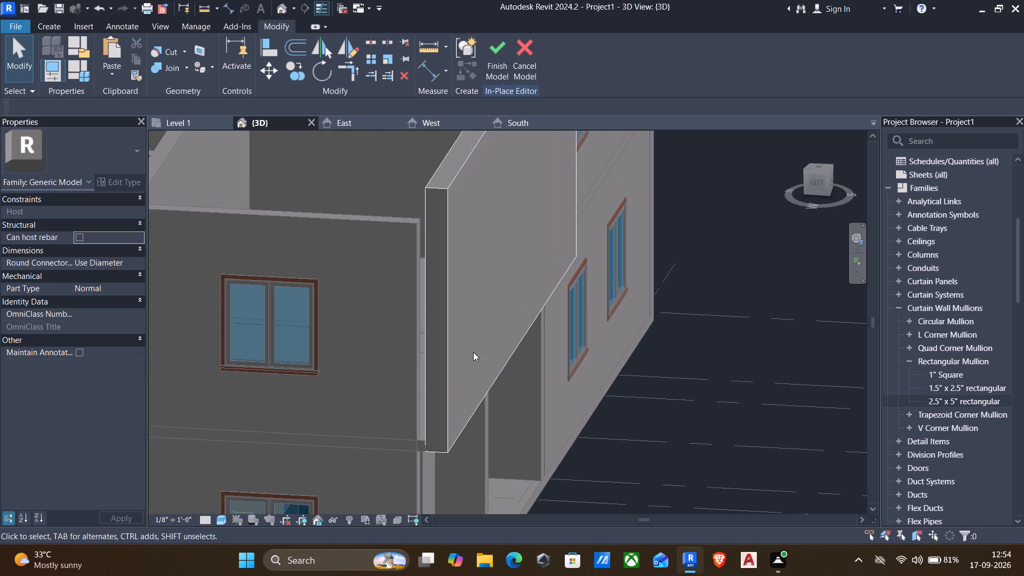
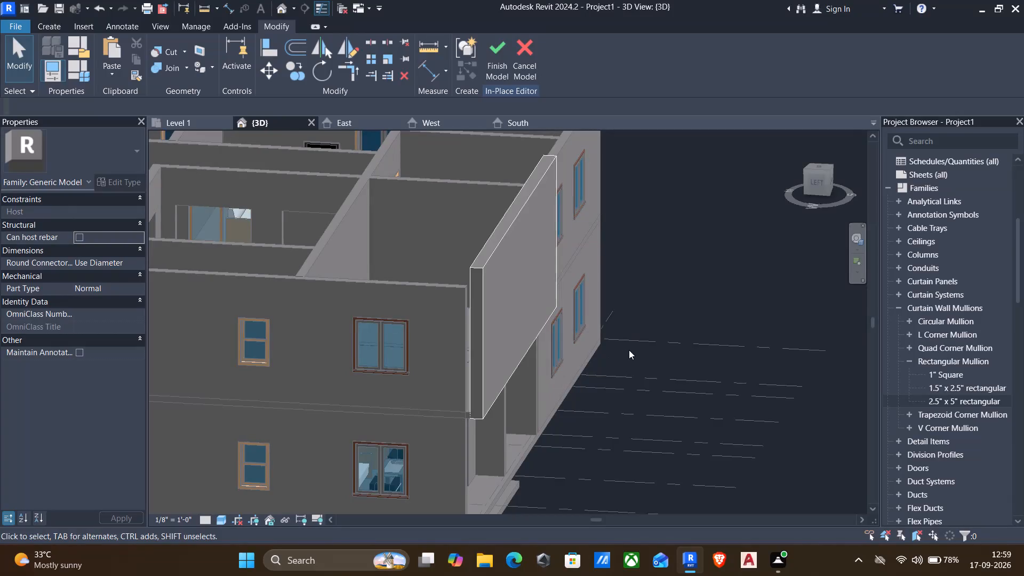
Stretch the front extrusion's rear face back over the upper floor to a depth of about 50' 2".
{"action": "middle_click_drag", "start_coordinate": [639, 342], "coordinate": [546, 347], "text": "shift"}
{"action": "scroll", "coordinate": [546, 347], "scroll_direction": "up", "scroll_amount": 1, "text": "shift"}
{"action": "scroll", "coordinate": [506, 339], "scroll_direction": "down", "scroll_amount": 4}
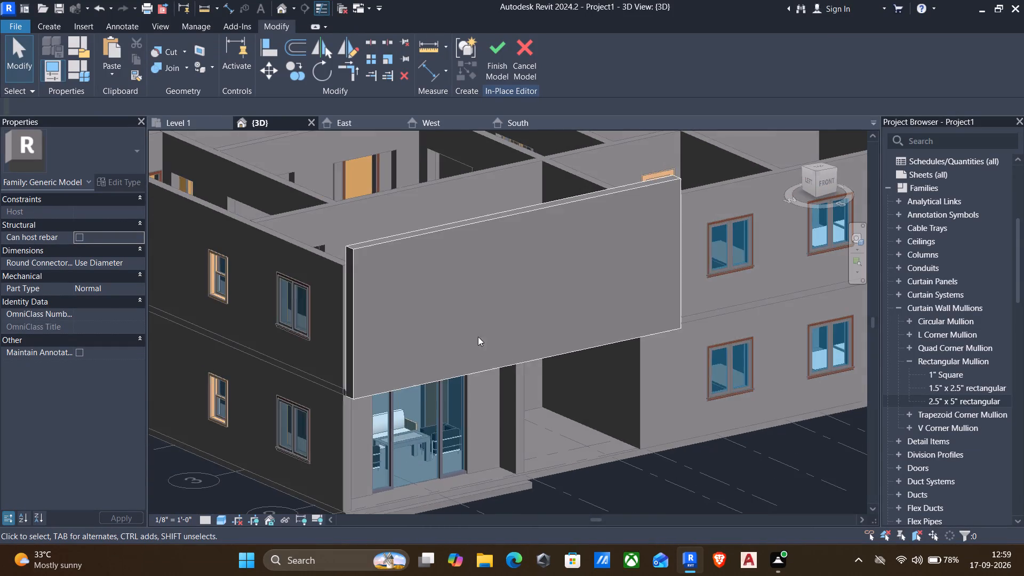
{"action": "scroll", "coordinate": [470, 324], "scroll_direction": "down", "scroll_amount": 3}
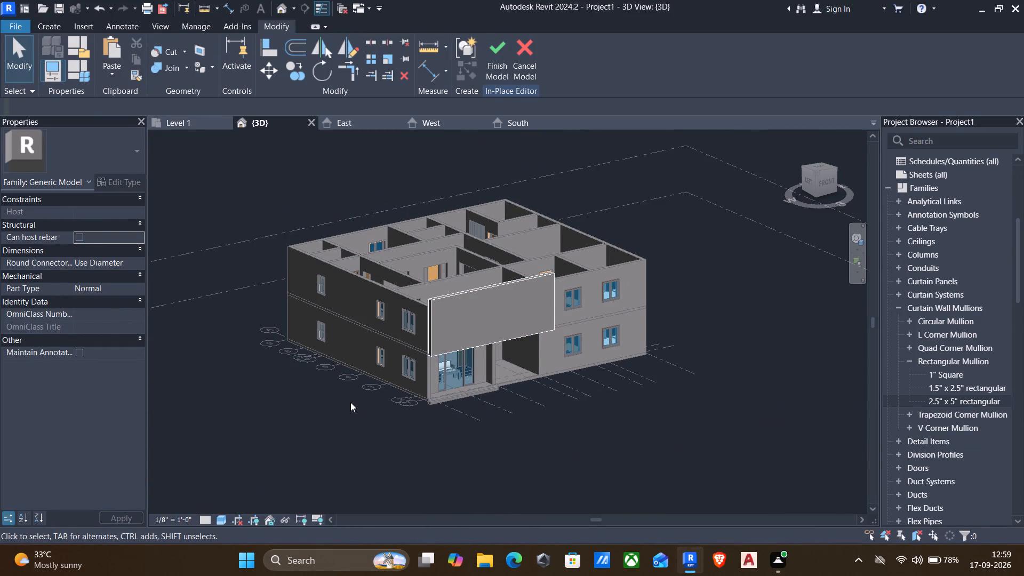
{"action": "middle_click", "coordinate": [310, 396], "text": "shift"}
{"action": "middle_click_drag", "start_coordinate": [310, 396], "coordinate": [324, 395], "text": "shift"}
{"action": "middle_click_drag", "start_coordinate": [324, 395], "coordinate": [366, 391], "text": "shift"}
{"action": "scroll", "coordinate": [426, 361], "scroll_direction": "up", "scroll_amount": 8}
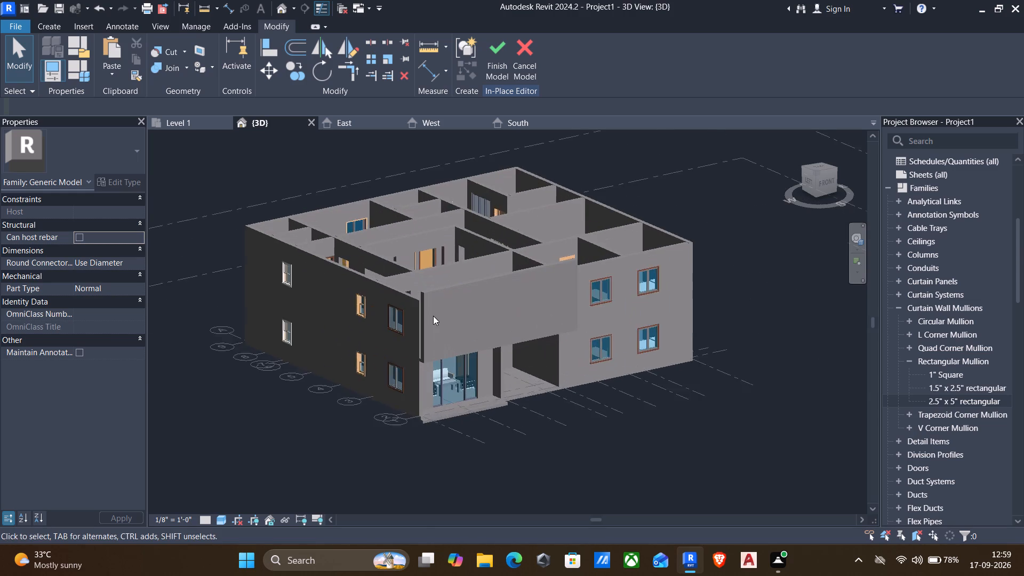
{"action": "left_click", "coordinate": [429, 273]}
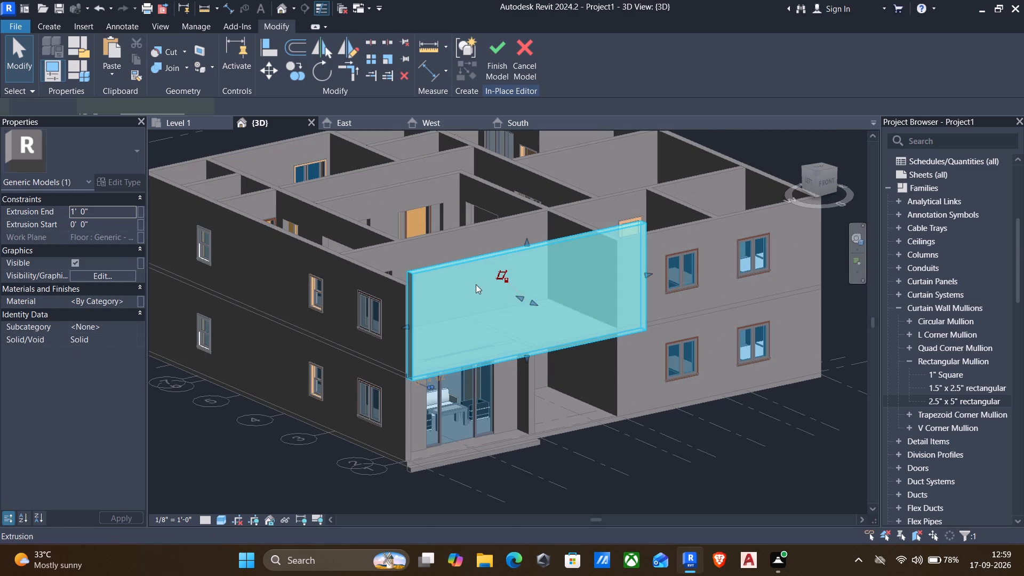
{"action": "left_click_drag", "start_coordinate": [515, 295], "coordinate": [365, 233]}
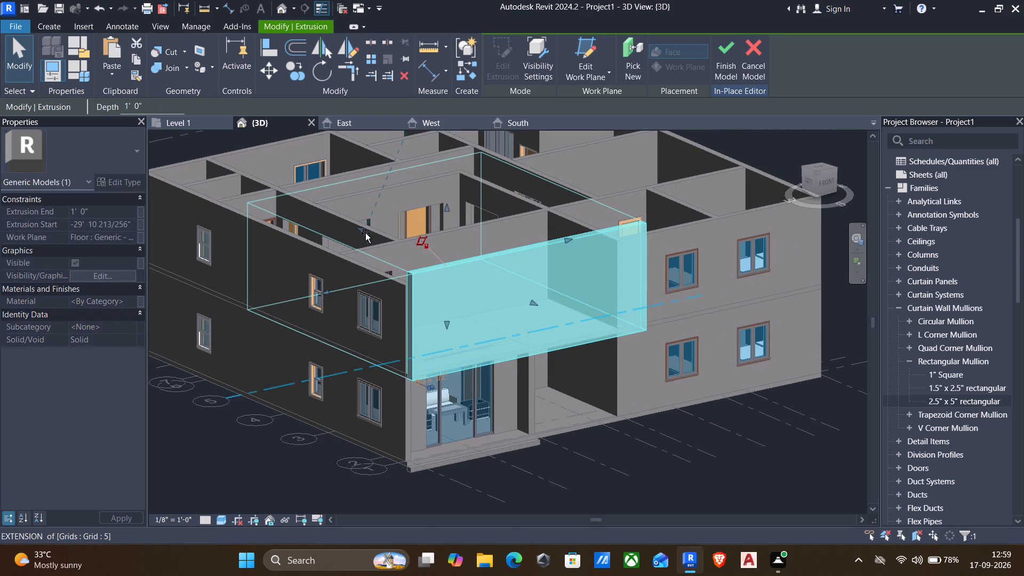
{"action": "left_click_drag", "start_coordinate": [365, 233], "coordinate": [275, 187]}
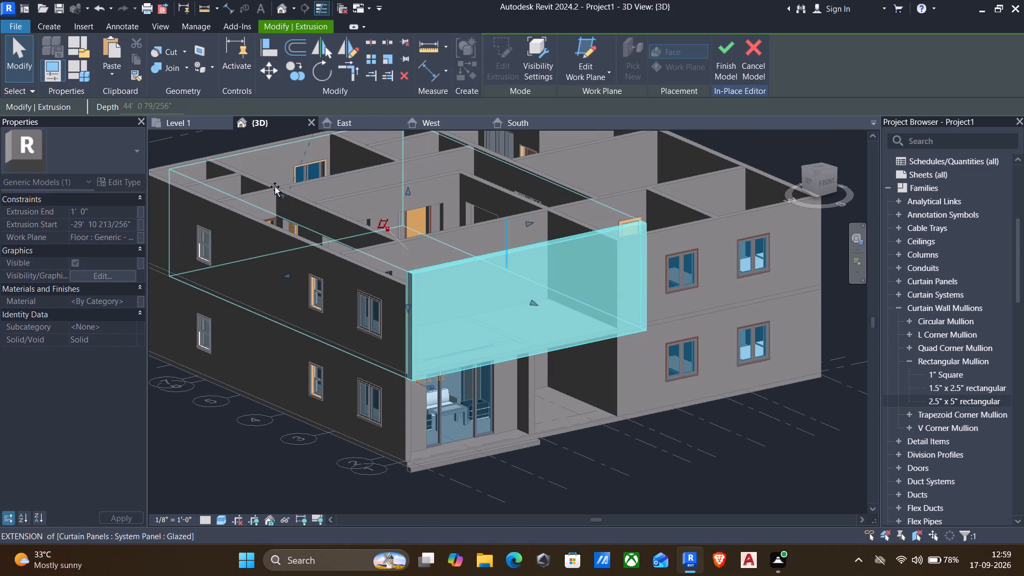
{"action": "left_click_drag", "start_coordinate": [275, 187], "coordinate": [266, 181]}
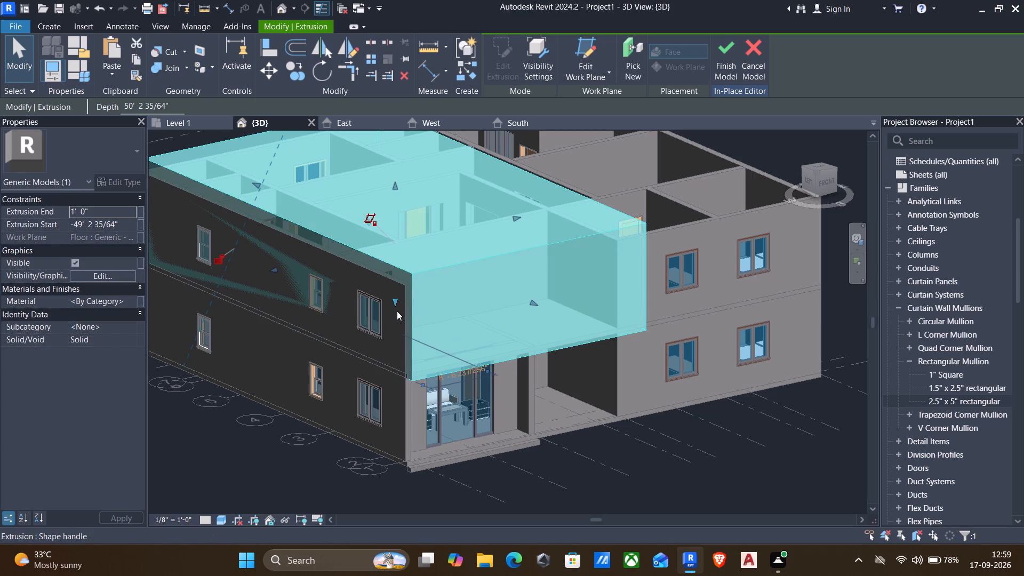
Stretch the extrusion's left side face slightly outward beyond the house's left exterior wall.
{"action": "scroll", "coordinate": [406, 313], "scroll_direction": "up", "scroll_amount": 1}
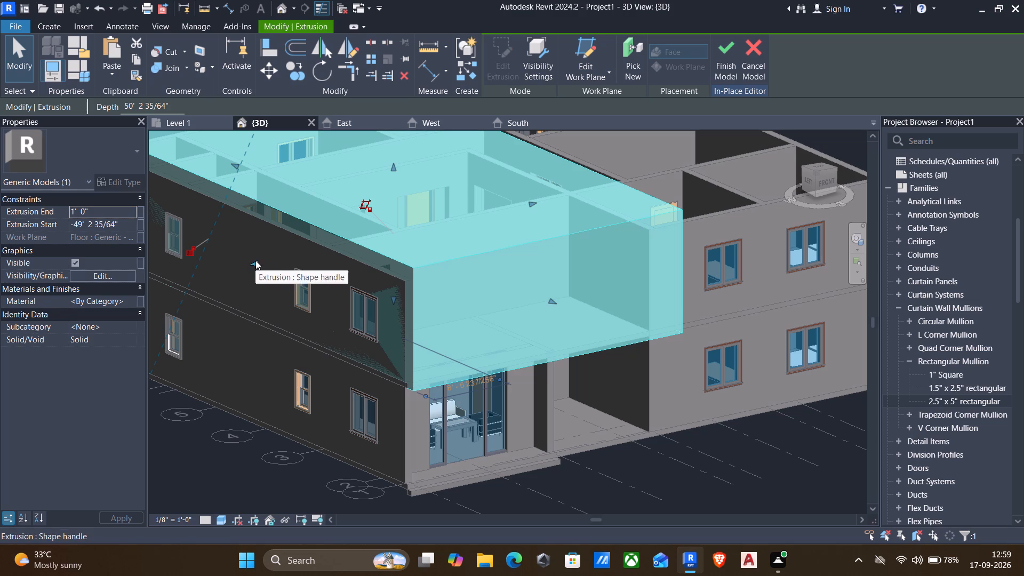
{"action": "left_click_drag", "start_coordinate": [255, 260], "coordinate": [245, 273]}
{"action": "key", "text": "Escape"}
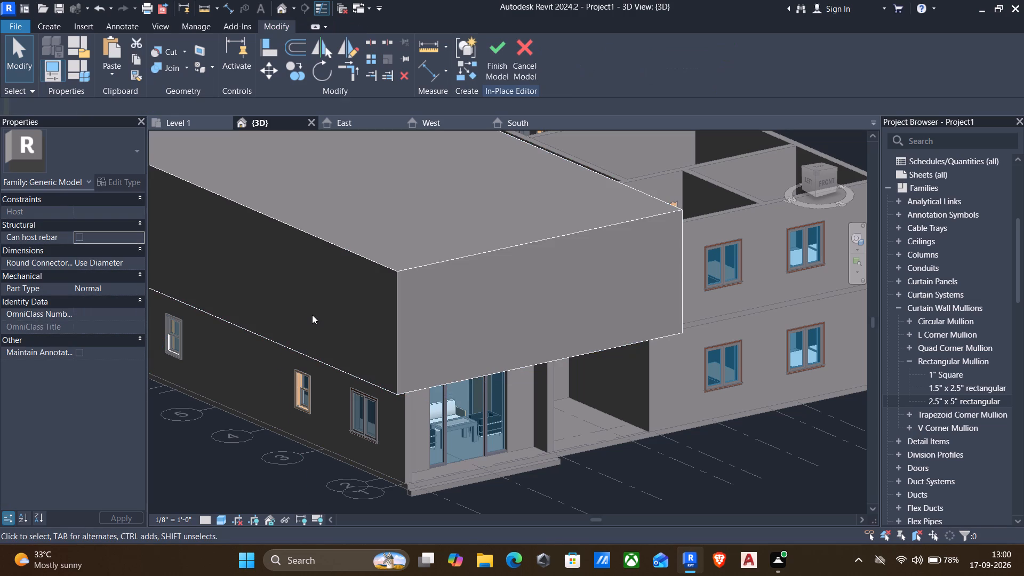
Stretch the extrusion's right side face slightly outward, between grids E and F, and check it from the front.
{"action": "scroll", "coordinate": [312, 315], "scroll_direction": "down", "scroll_amount": 4}
{"action": "middle_click_drag", "start_coordinate": [413, 318], "coordinate": [319, 322], "text": "shift"}
{"action": "scroll", "coordinate": [343, 322], "scroll_direction": "up", "scroll_amount": 1, "text": "shift"}
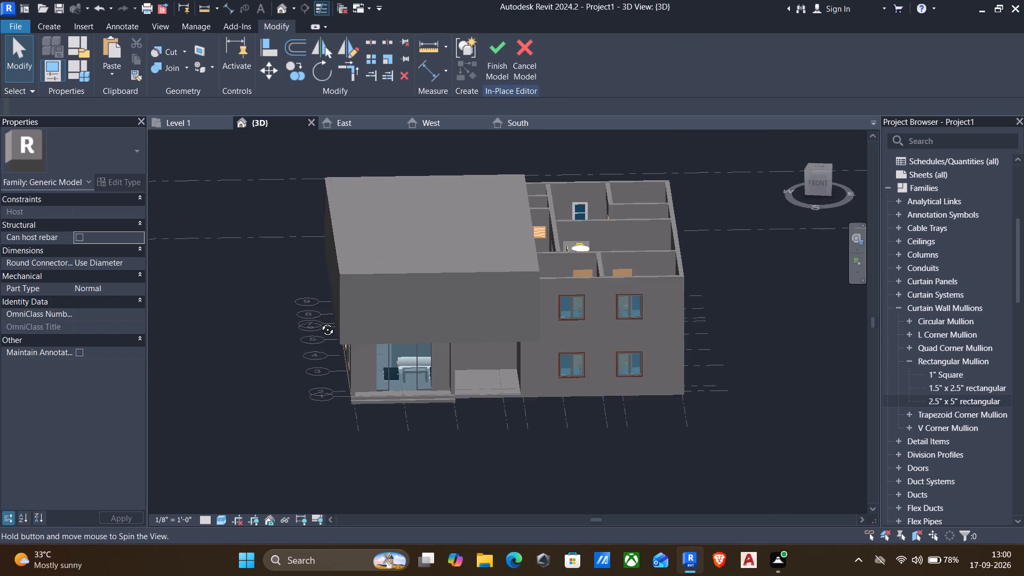
{"action": "middle_click_drag", "start_coordinate": [319, 322], "coordinate": [338, 322], "text": "shift"}
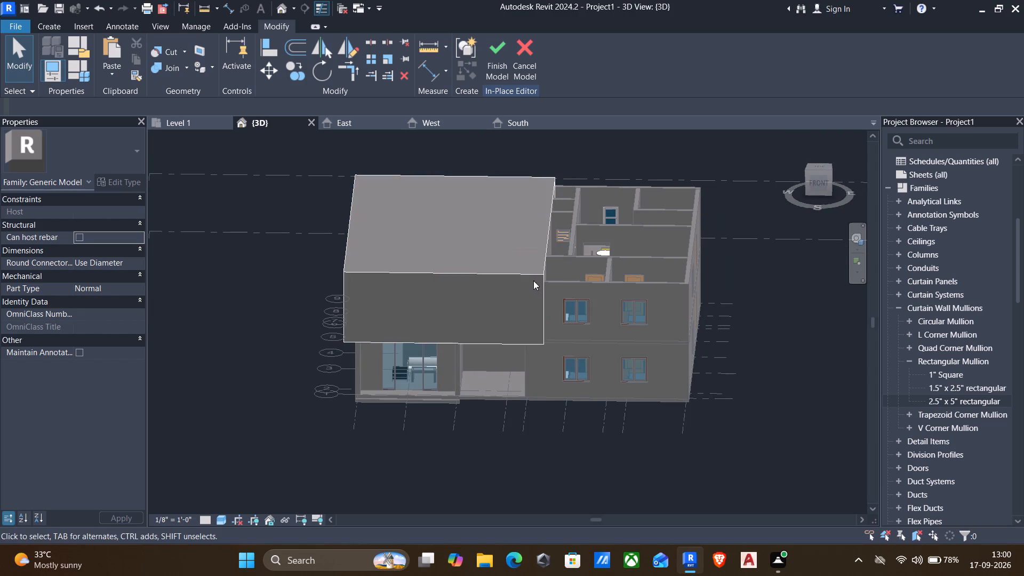
{"action": "left_click", "coordinate": [533, 281]}
{"action": "left_click", "coordinate": [540, 267]}
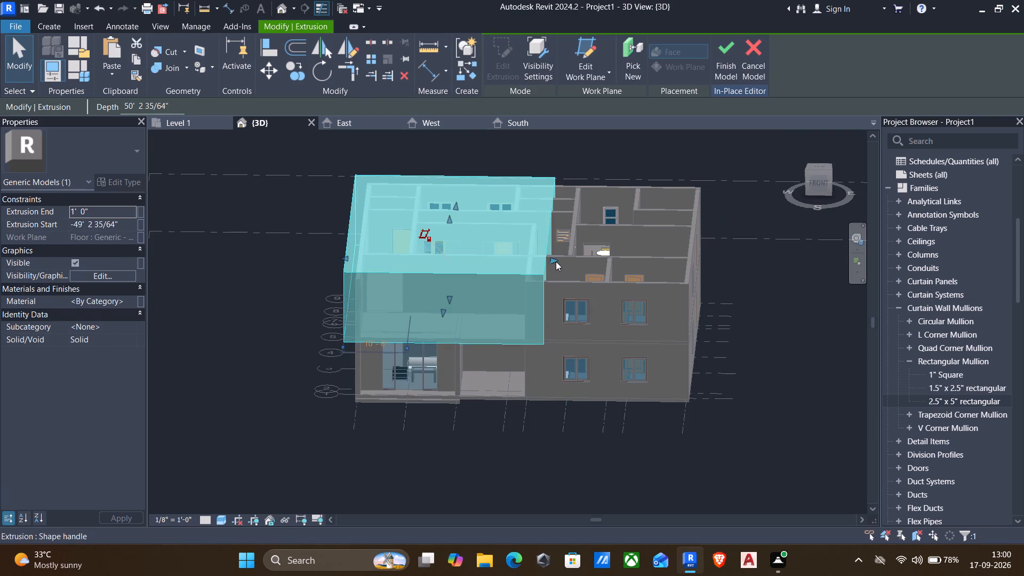
{"action": "left_click", "coordinate": [555, 262]}
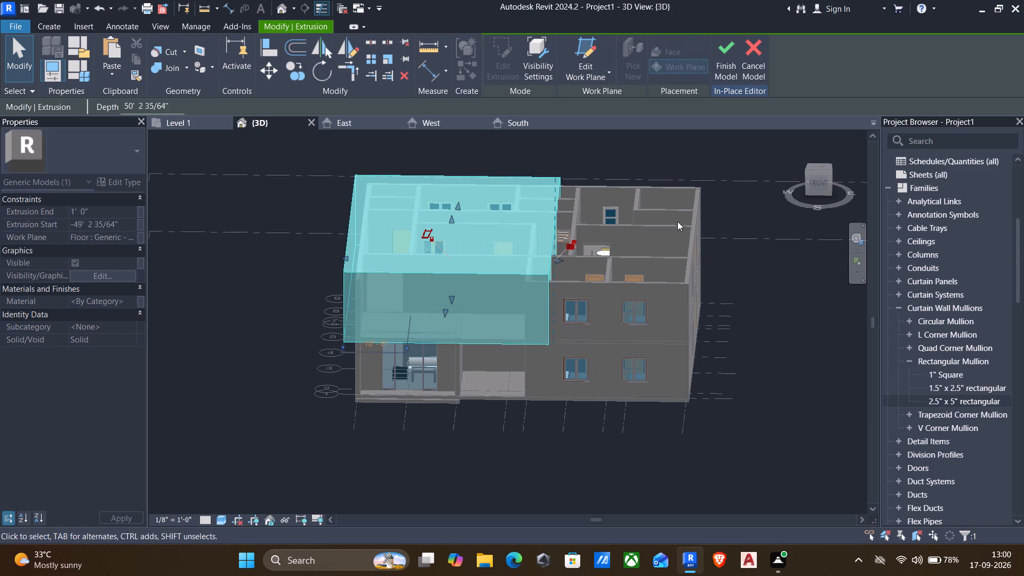
{"action": "left_click", "coordinate": [819, 182]}
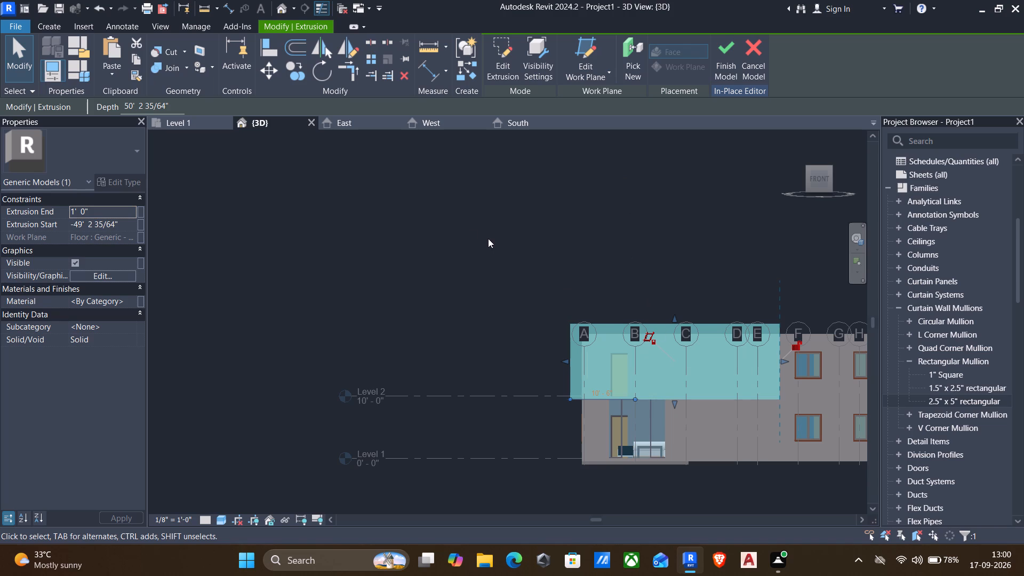
{"action": "scroll", "coordinate": [469, 231], "scroll_direction": "up", "scroll_amount": 2}
{"action": "key", "text": "Escape"}
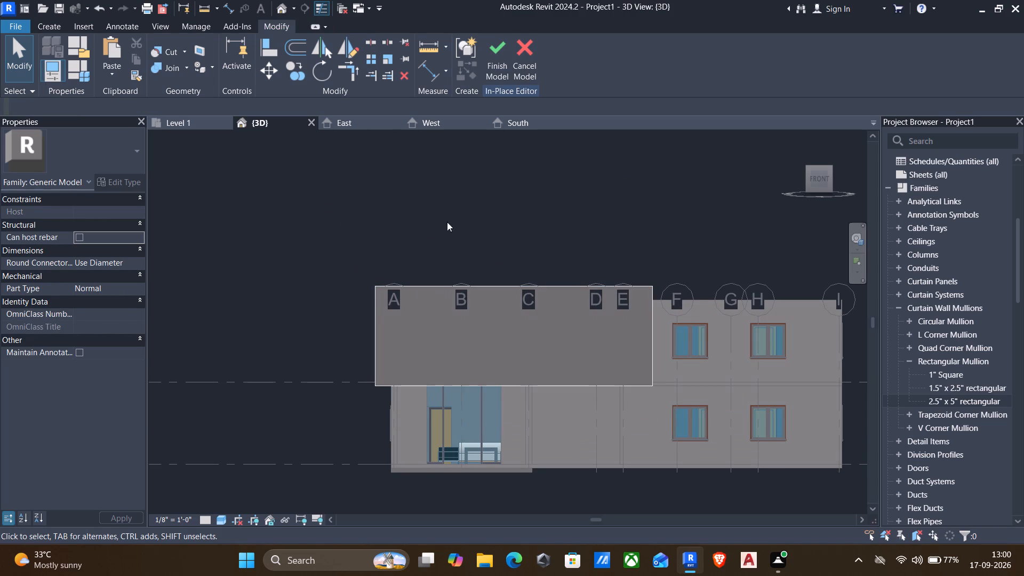
Finish the in-place exterior wall model and dismiss the save reminder without saving.
{"action": "scroll", "coordinate": [468, 187], "scroll_direction": "down", "scroll_amount": 2}
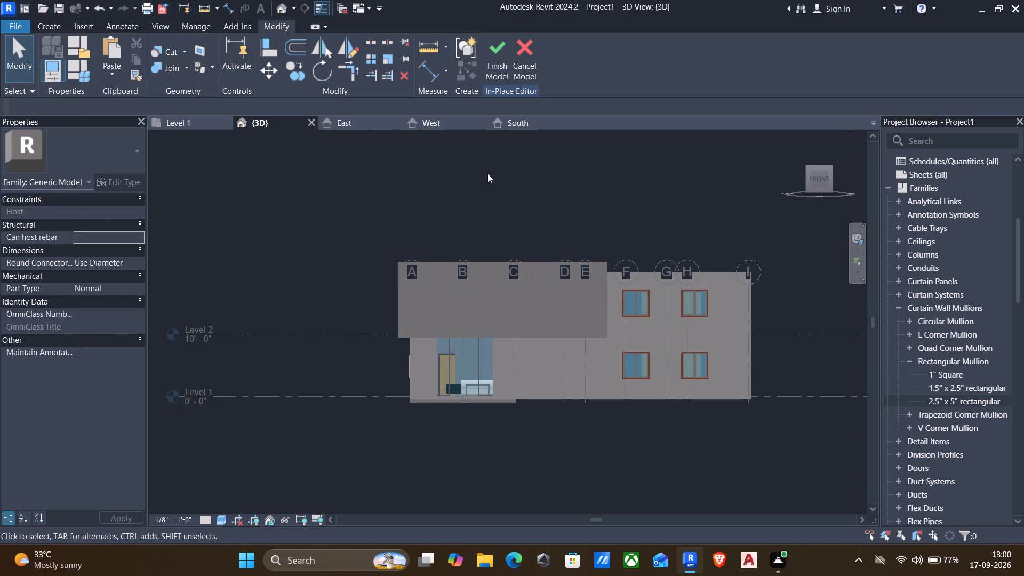
{"action": "left_click", "coordinate": [494, 61]}
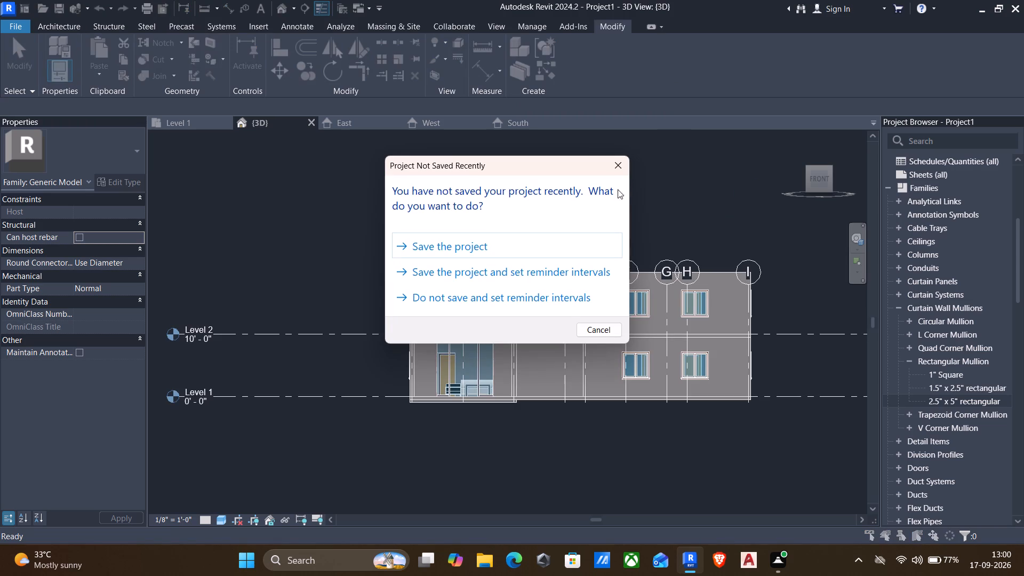
{"action": "left_click_drag", "start_coordinate": [616, 156], "coordinate": [616, 147]}
{"action": "left_click", "coordinate": [621, 168]}
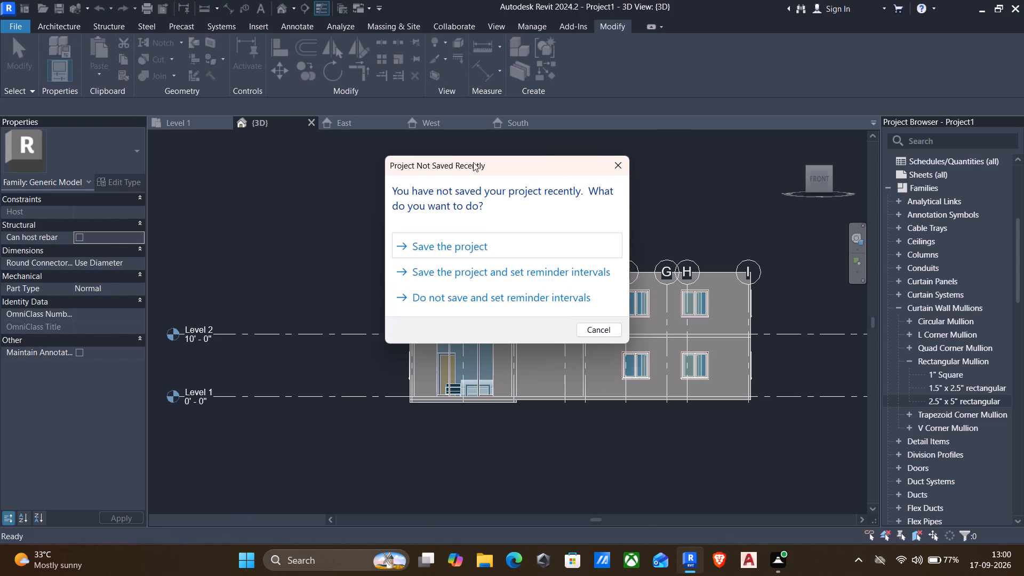
Reopen the exterior wall generic model for in-place editing.
{"action": "scroll", "coordinate": [463, 166], "scroll_direction": "down", "scroll_amount": 2}
{"action": "middle_click_drag", "start_coordinate": [407, 220], "coordinate": [412, 219], "text": "shift"}
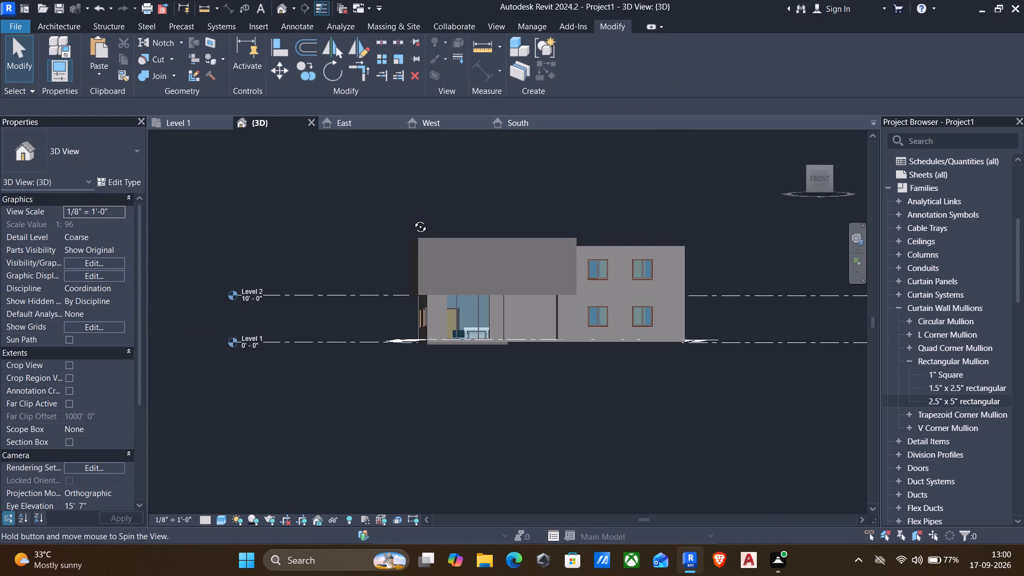
{"action": "middle_click_drag", "start_coordinate": [412, 219], "coordinate": [422, 224], "text": "shift"}
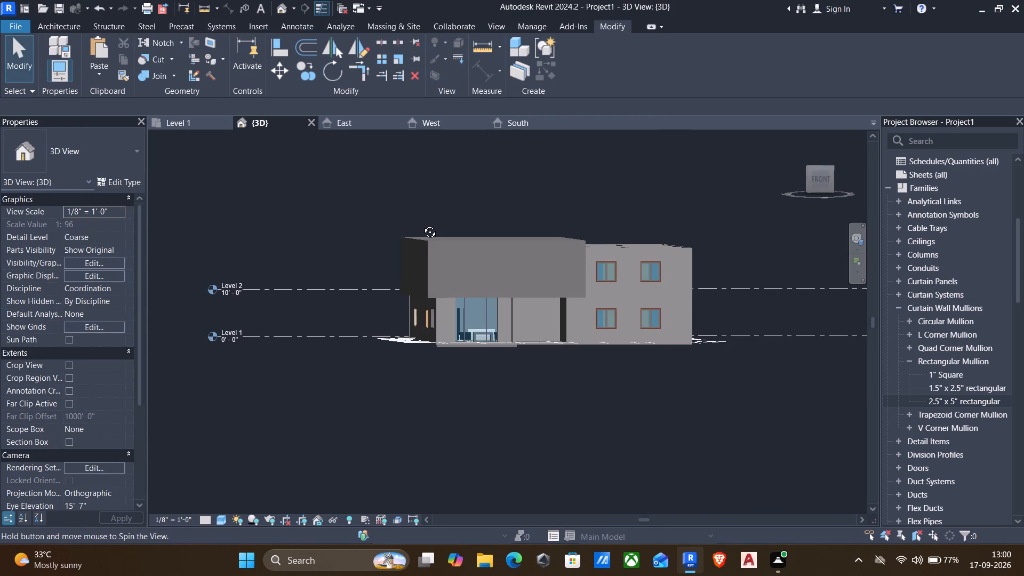
{"action": "middle_click_drag", "start_coordinate": [422, 224], "coordinate": [440, 322], "text": "shift"}
{"action": "scroll", "coordinate": [401, 291], "scroll_direction": "up", "scroll_amount": 2}
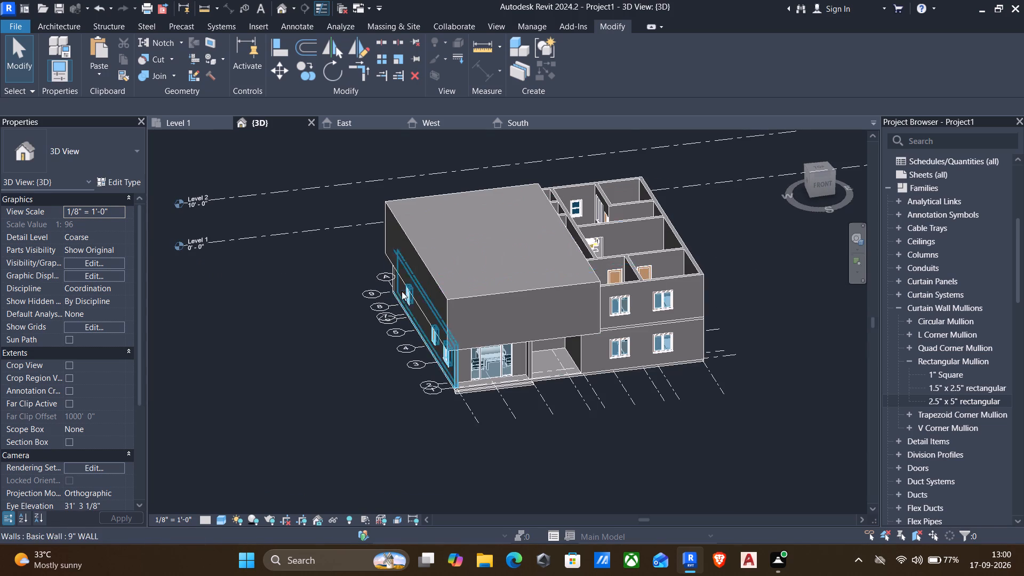
{"action": "scroll", "coordinate": [402, 291], "scroll_direction": "up", "scroll_amount": 2}
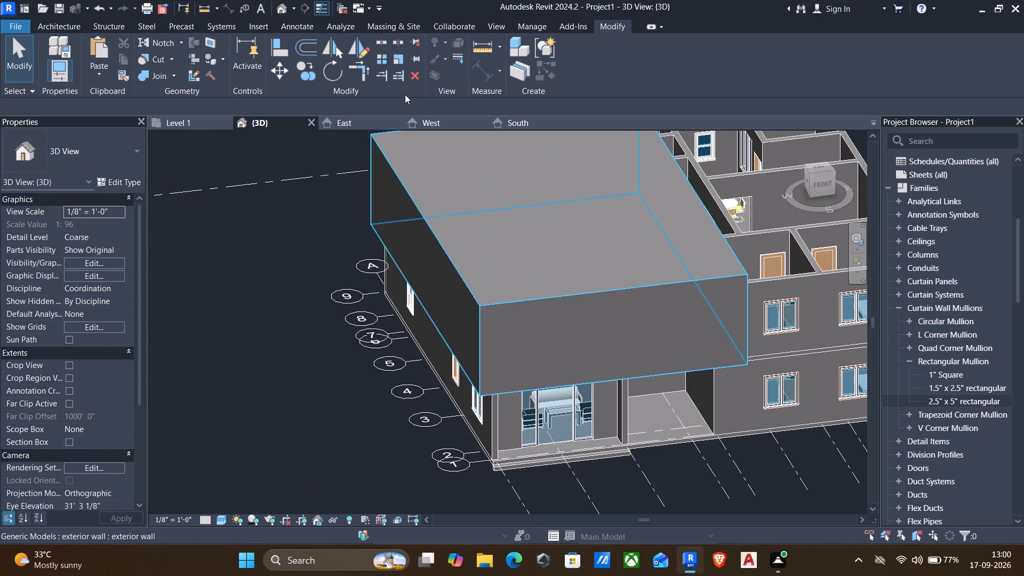
{"action": "left_click", "coordinate": [533, 296]}
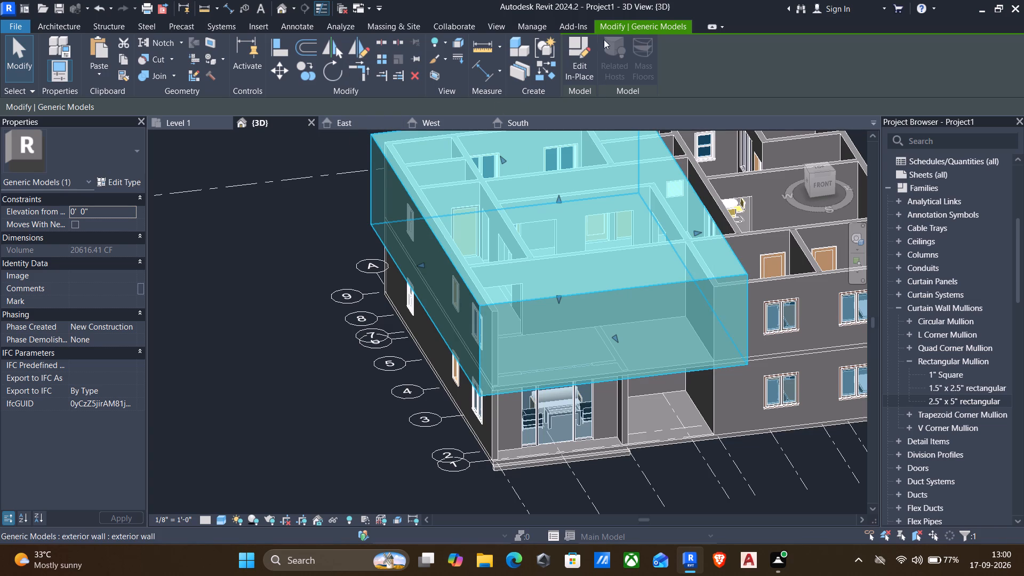
{"action": "left_click", "coordinate": [581, 39]}
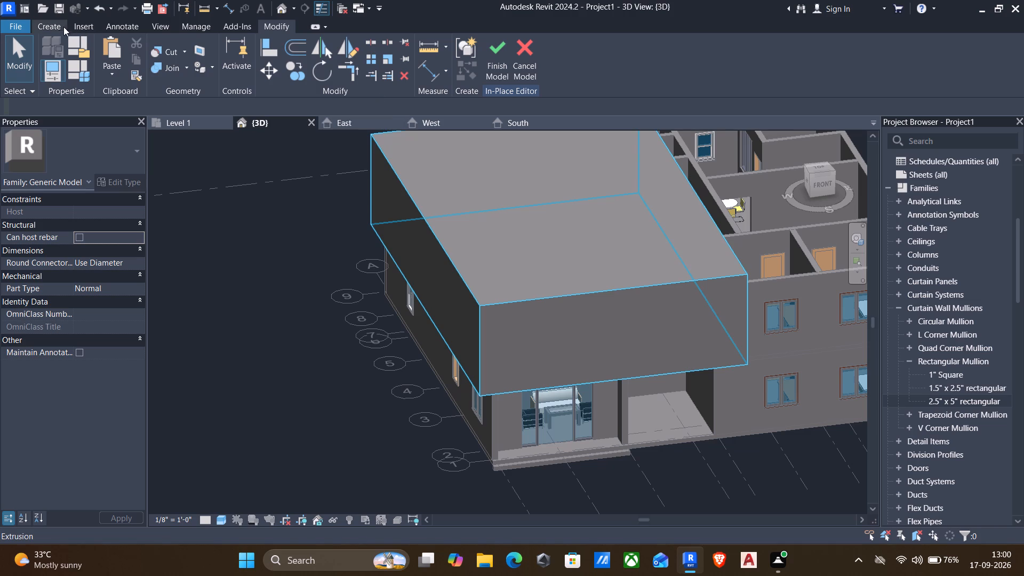
Start a void extrusion in the exterior wall model with its work plane set to the solid's front face.
{"action": "left_click", "coordinate": [49, 26]}
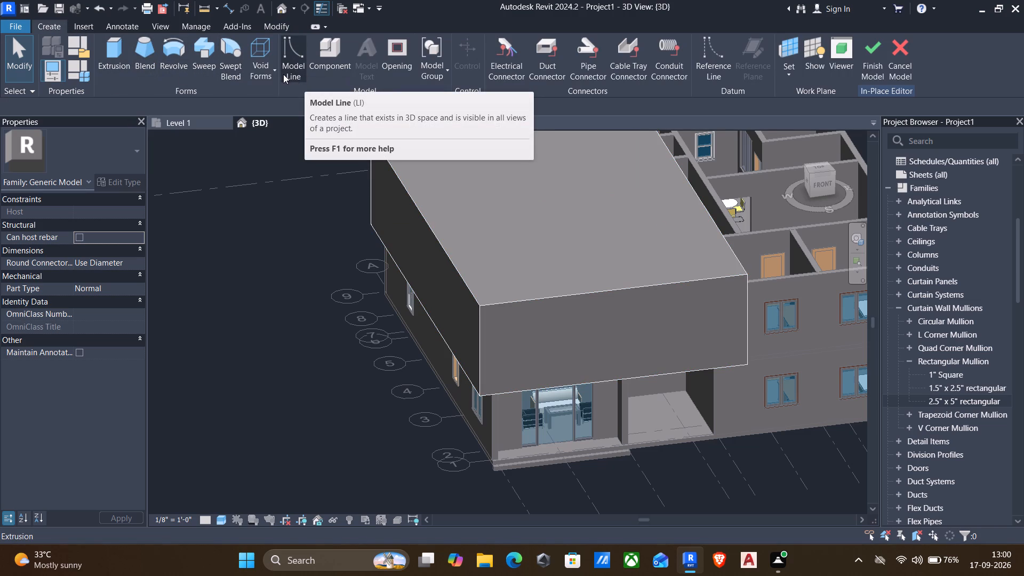
{"action": "left_click", "coordinate": [254, 64]}
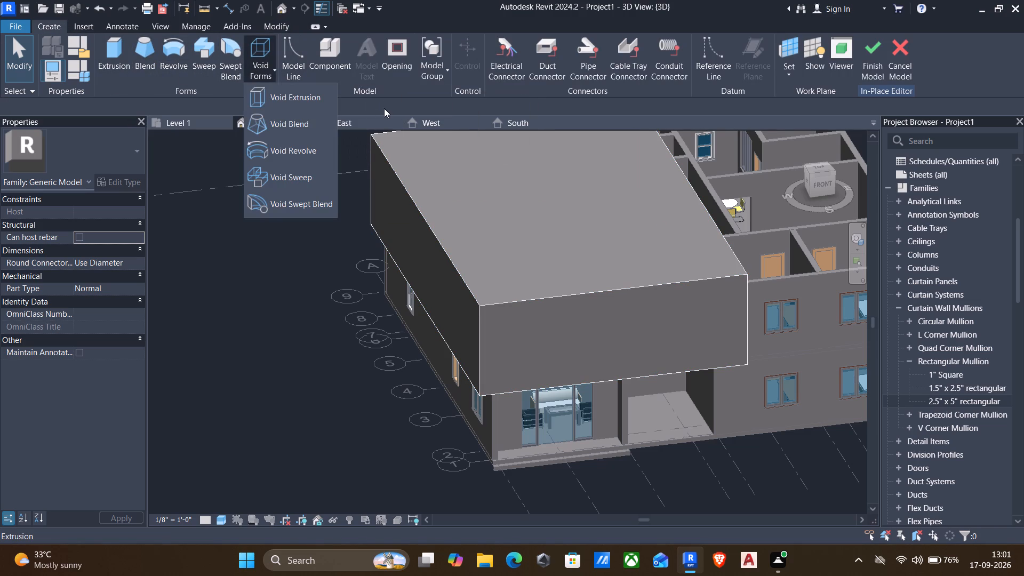
{"action": "left_click_drag", "start_coordinate": [306, 97], "coordinate": [294, 97]}
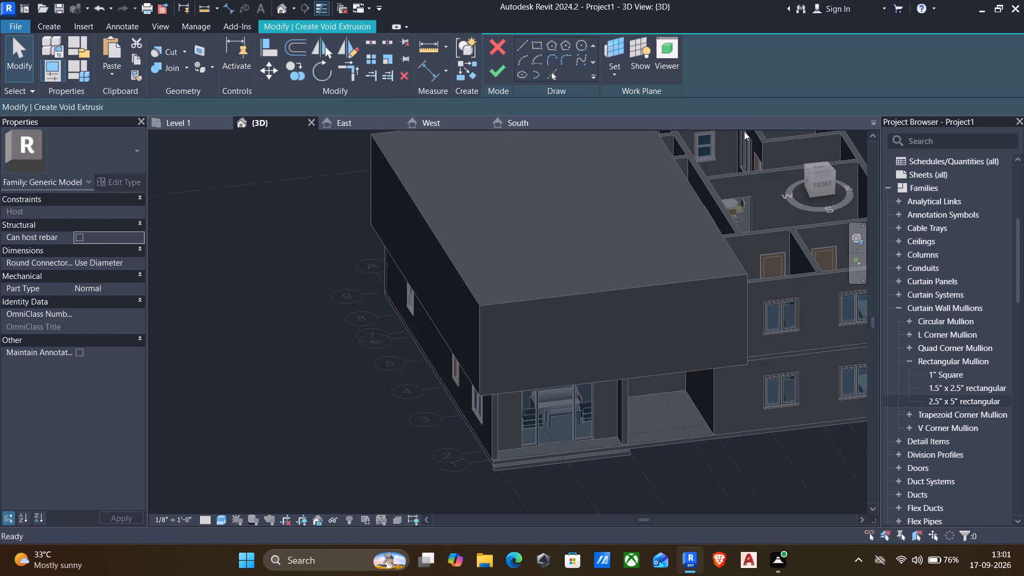
{"action": "left_click", "coordinate": [618, 77]}
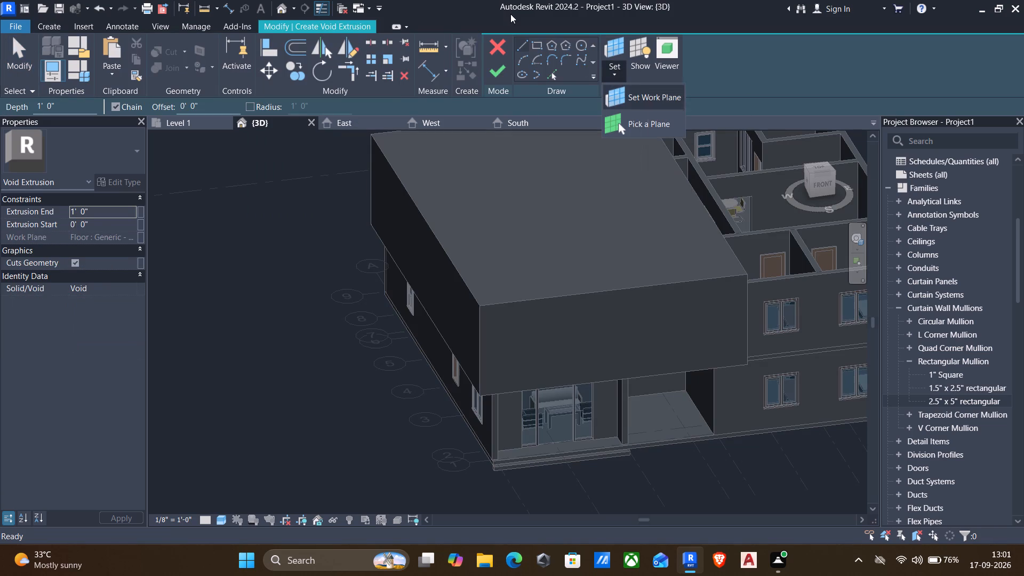
{"action": "left_click", "coordinate": [634, 118]}
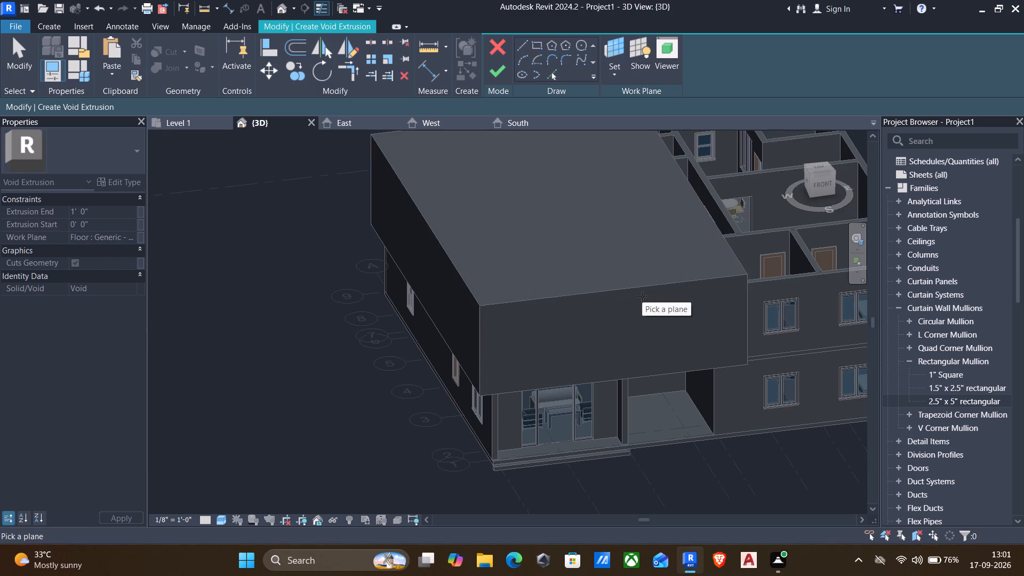
{"action": "left_click", "coordinate": [538, 299]}
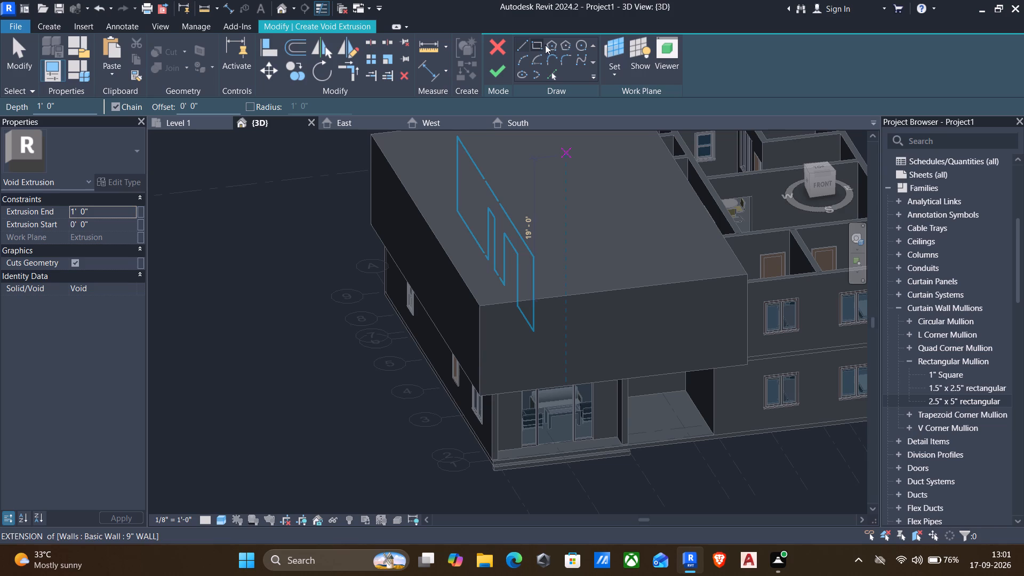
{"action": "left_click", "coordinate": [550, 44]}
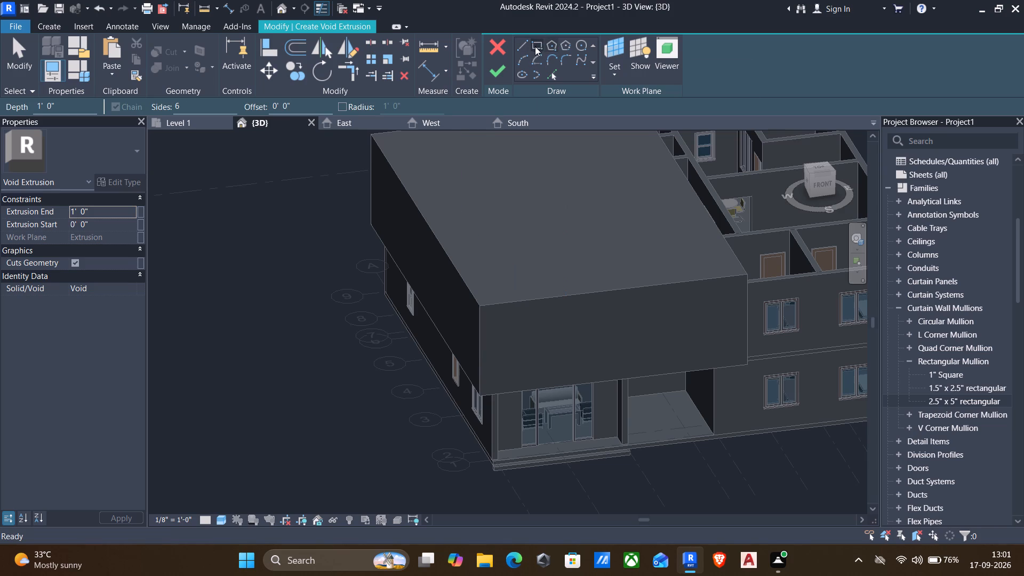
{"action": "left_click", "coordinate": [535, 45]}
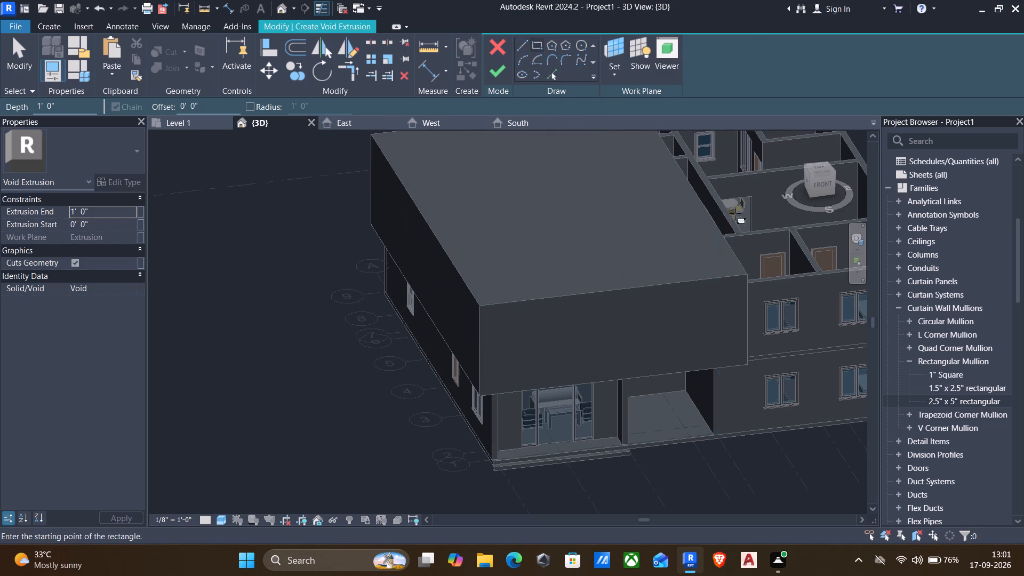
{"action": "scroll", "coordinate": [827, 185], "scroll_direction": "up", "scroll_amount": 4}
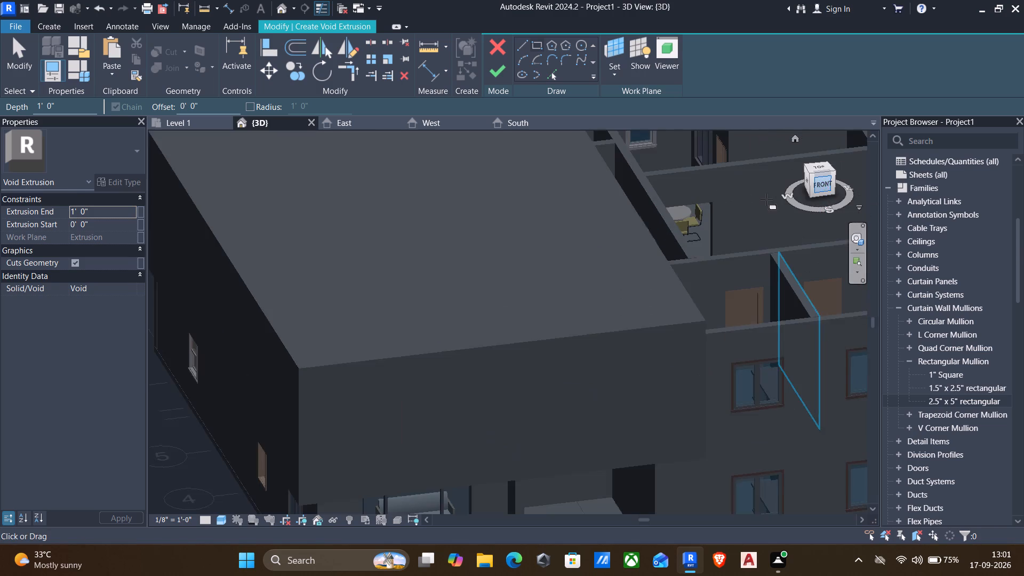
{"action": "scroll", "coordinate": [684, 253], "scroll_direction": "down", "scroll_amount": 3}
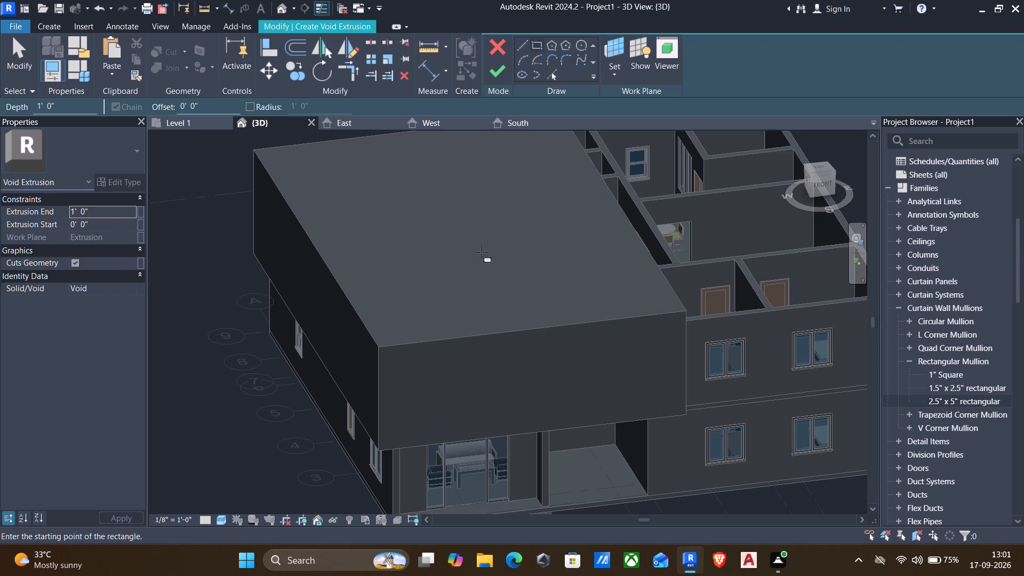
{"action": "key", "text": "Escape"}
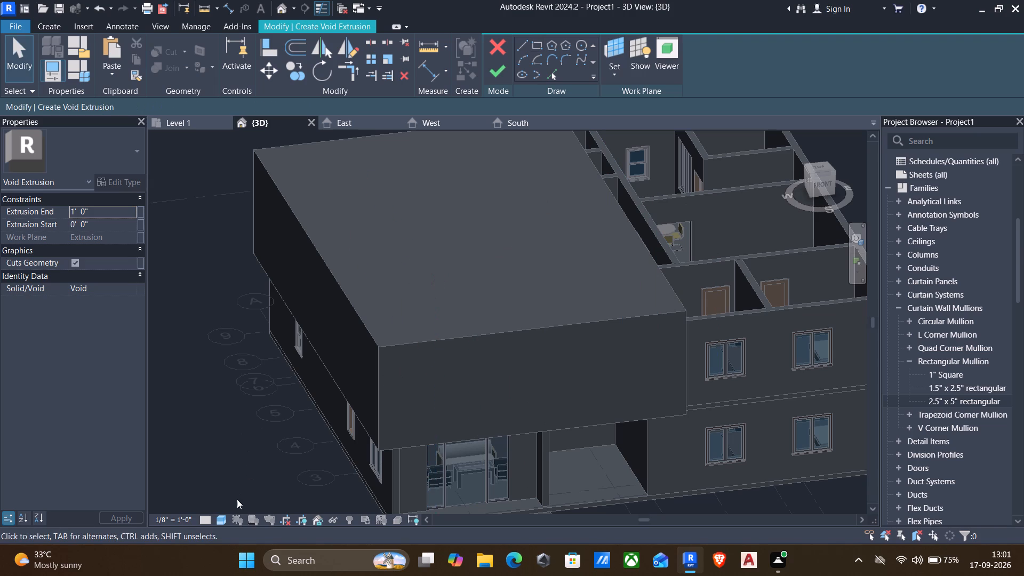
Switch the 3D view to Wireframe display and face the upper-floor extrusion from the front.
{"action": "left_click", "coordinate": [215, 524]}
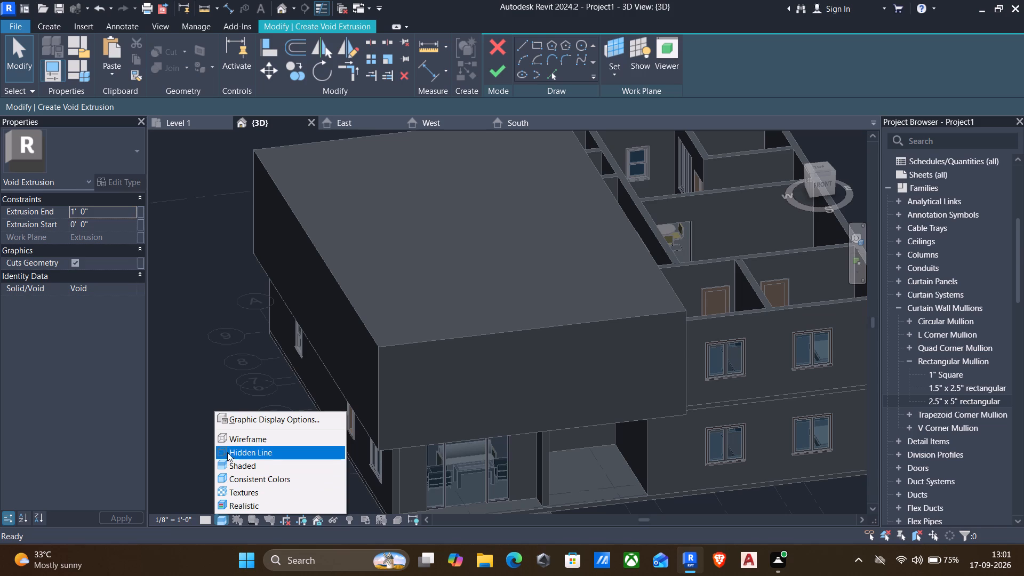
{"action": "left_click", "coordinate": [226, 439]}
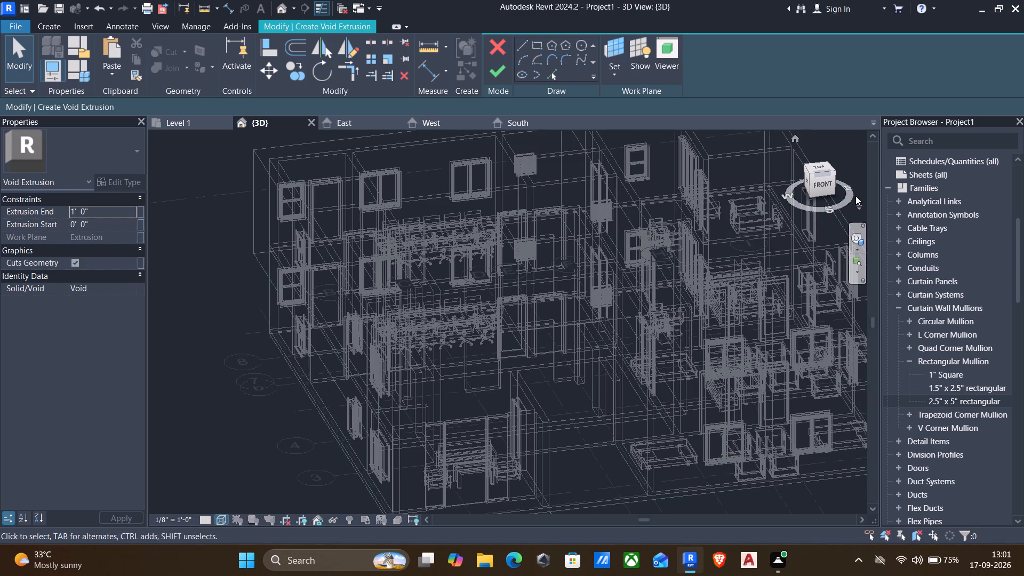
{"action": "left_click", "coordinate": [826, 182]}
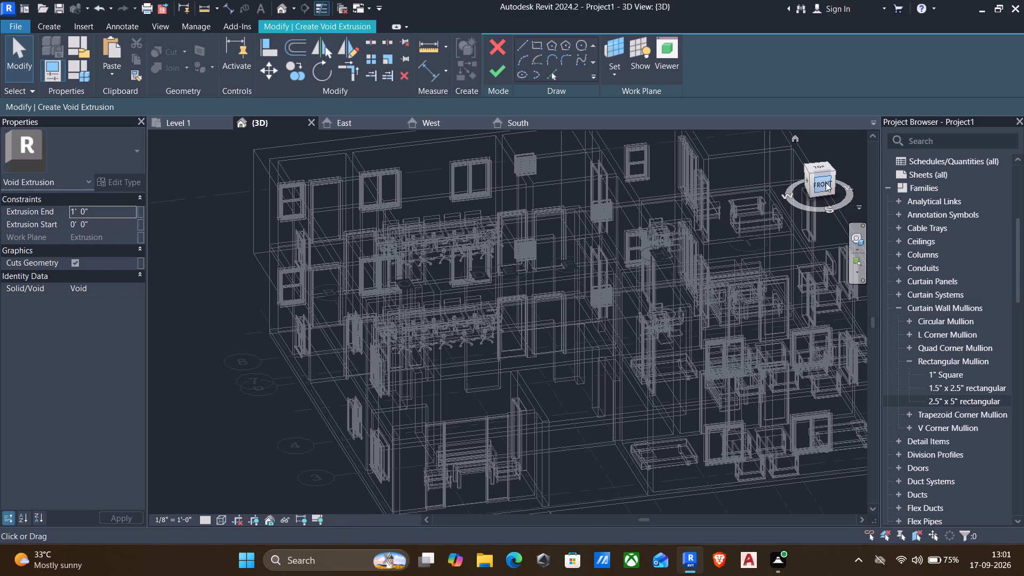
{"action": "scroll", "coordinate": [461, 279], "scroll_direction": "up", "scroll_amount": 4}
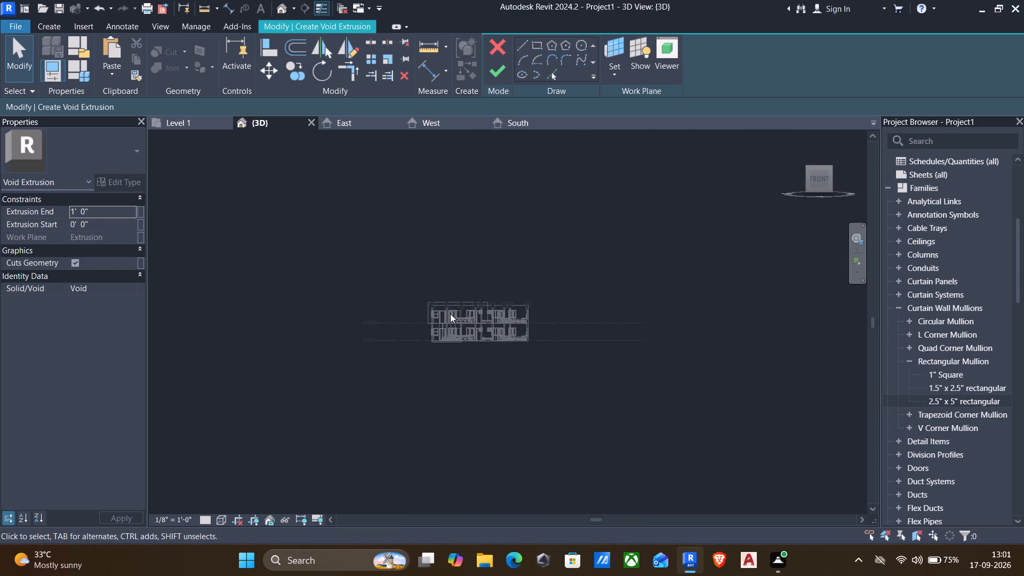
{"action": "scroll", "coordinate": [446, 314], "scroll_direction": "up", "scroll_amount": 8}
{"action": "scroll", "coordinate": [399, 324], "scroll_direction": "up", "scroll_amount": 4}
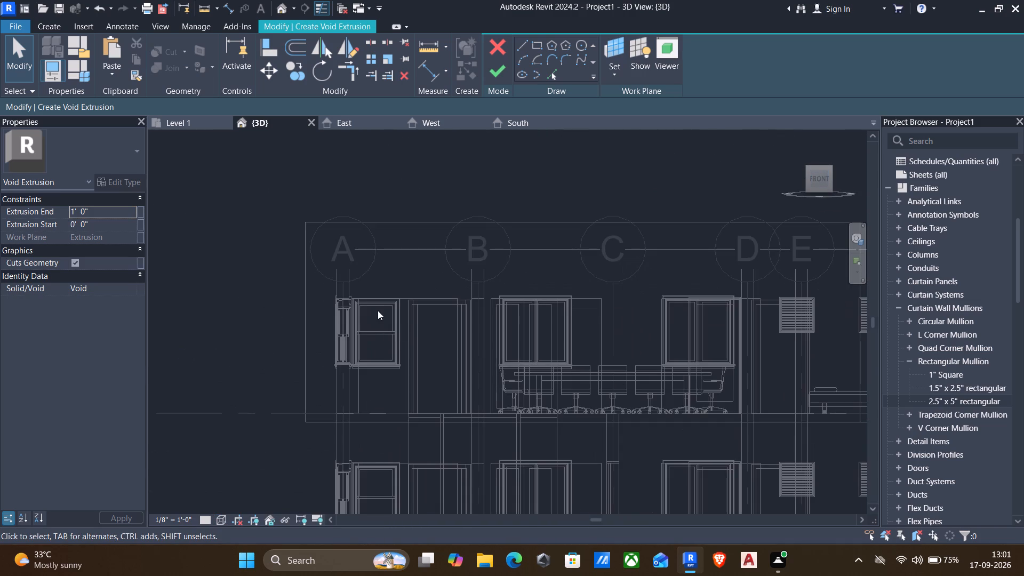
{"action": "scroll", "coordinate": [371, 306], "scroll_direction": "up", "scroll_amount": 4}
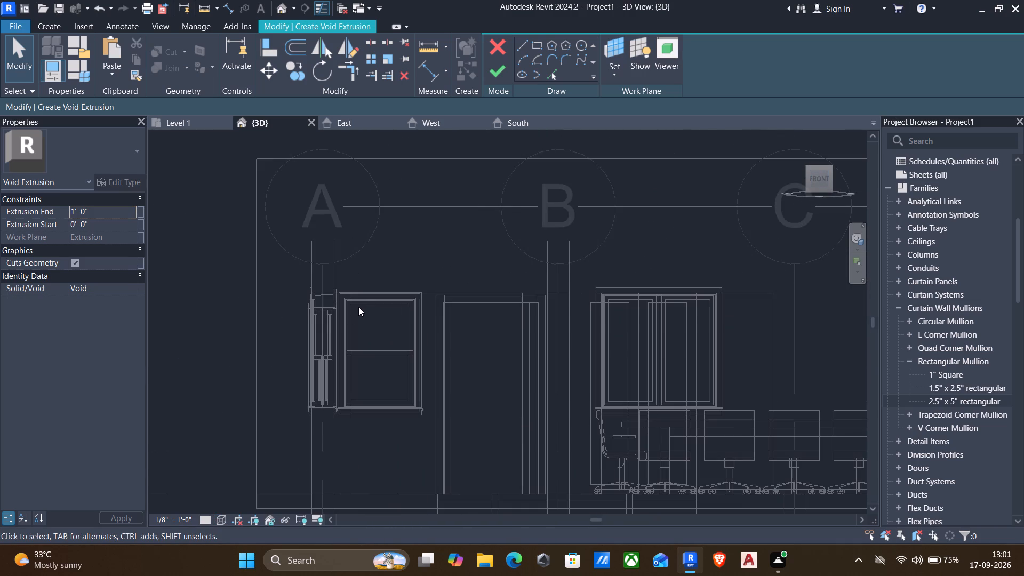
{"action": "scroll", "coordinate": [345, 321], "scroll_direction": "up", "scroll_amount": 4}
{"action": "scroll", "coordinate": [343, 322], "scroll_direction": "down", "scroll_amount": 5}
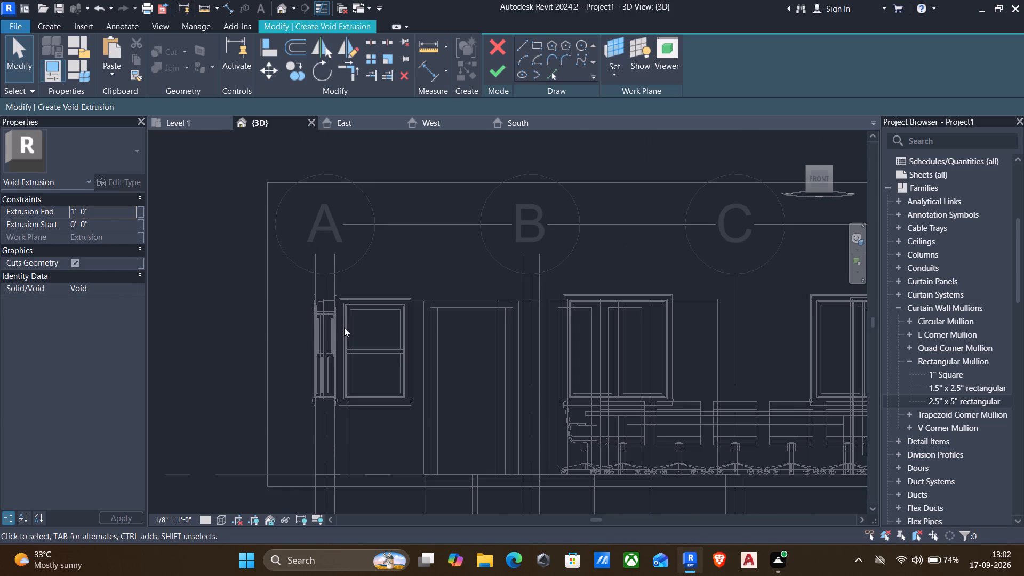
{"action": "scroll", "coordinate": [345, 330], "scroll_direction": "down", "scroll_amount": 2}
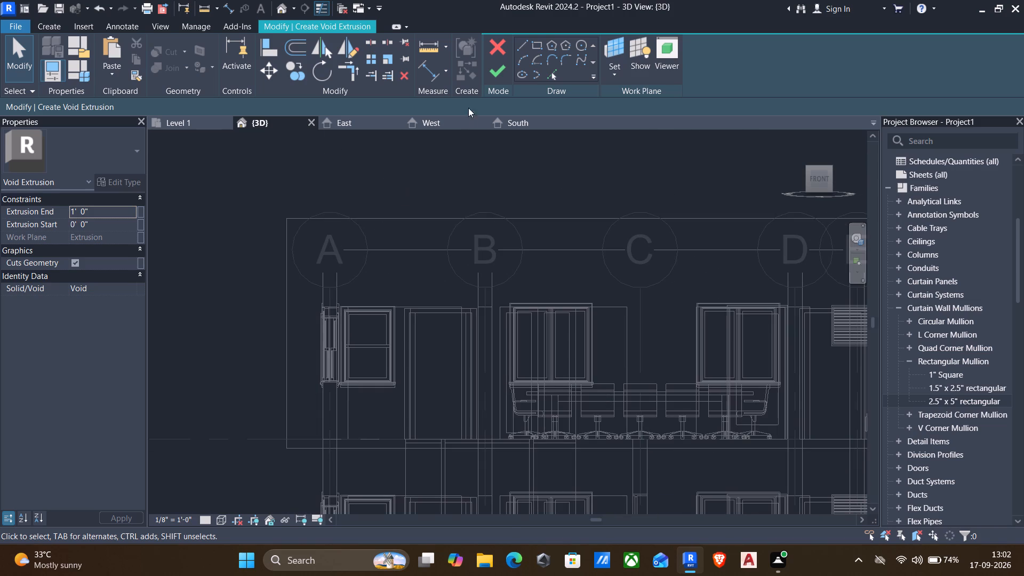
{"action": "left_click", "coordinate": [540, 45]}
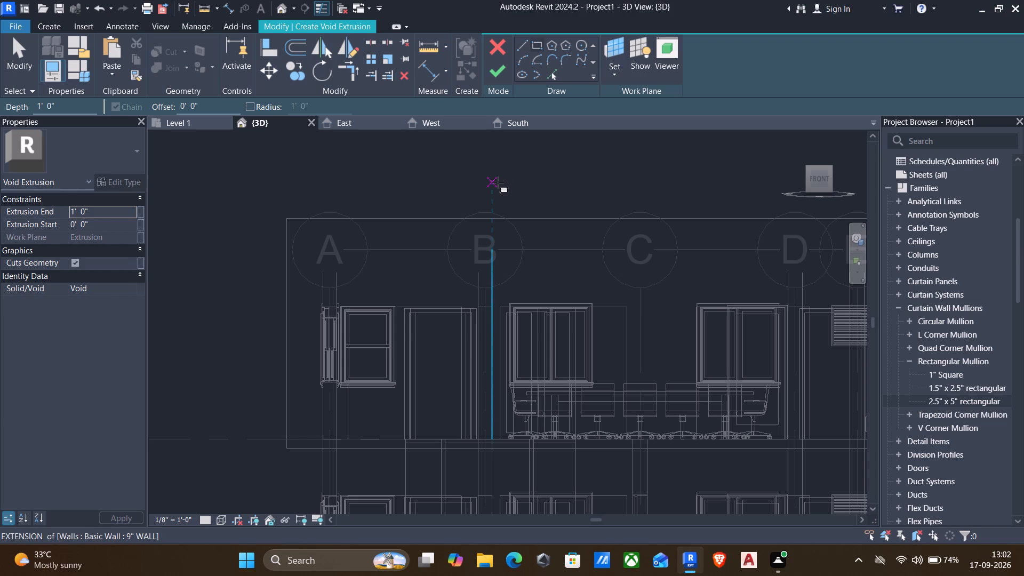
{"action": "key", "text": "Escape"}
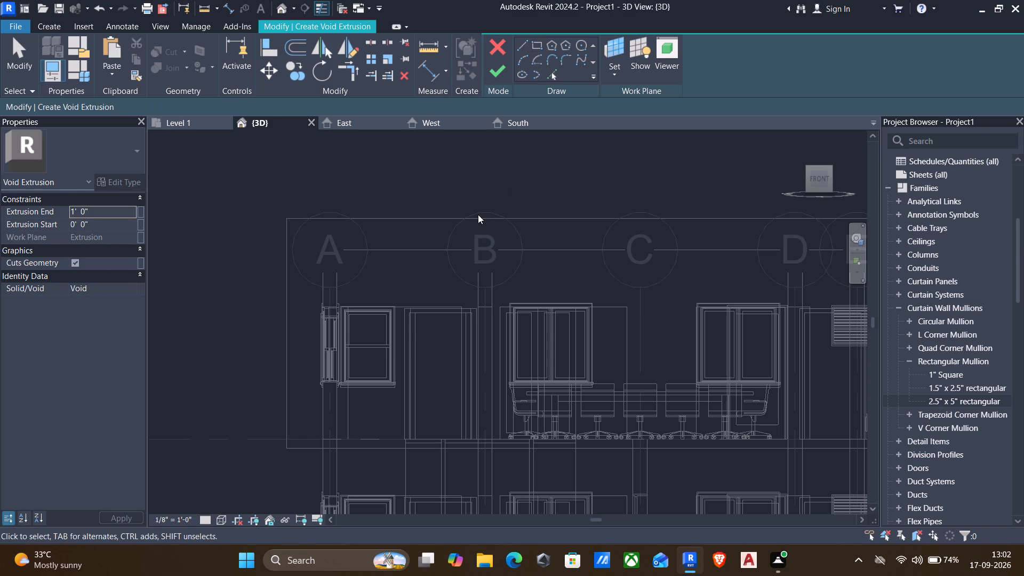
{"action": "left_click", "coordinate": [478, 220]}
Sketch a rectangle offset 1' 6" inward from the solid's front outline, about 30' 9" by 9' 2", and finish the void extrusion.
{"action": "left_click", "coordinate": [539, 41]}
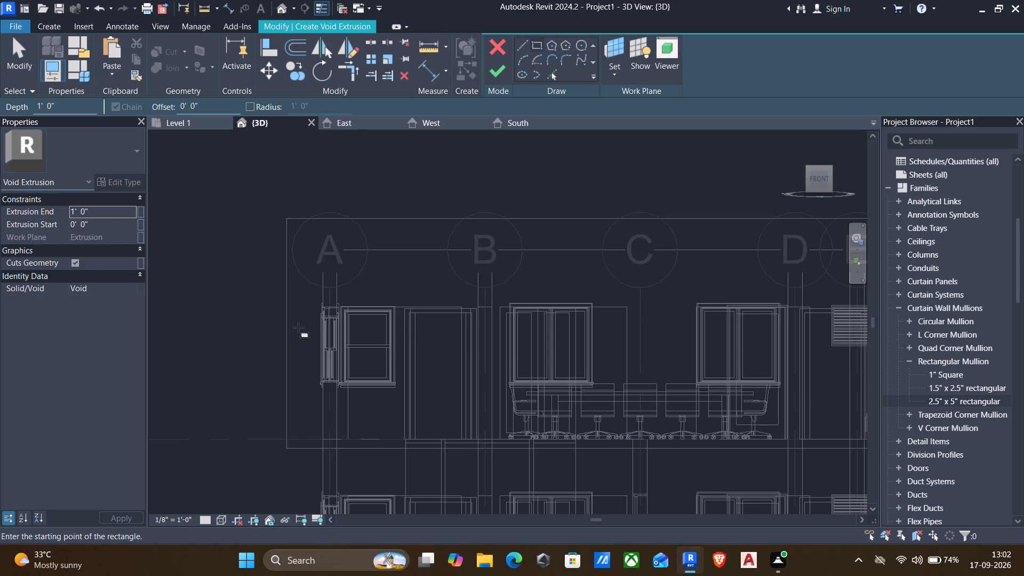
{"action": "left_click_drag", "start_coordinate": [215, 100], "coordinate": [155, 108]}
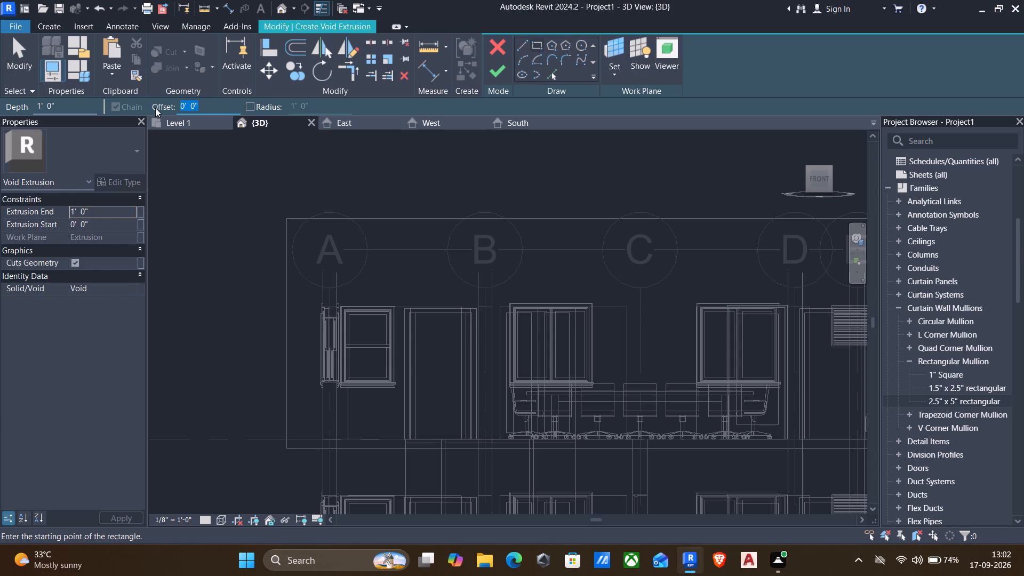
{"action": "key", "text": "1"}
{"action": "key", "text": "apostrophe"}
{"action": "key", "text": "6"}
{"action": "key", "text": "shift+quotedbl"}
{"action": "key", "text": "Return"}
{"action": "left_click", "coordinate": [289, 219]}
{"action": "scroll", "coordinate": [358, 318], "scroll_direction": "down", "scroll_amount": 1}
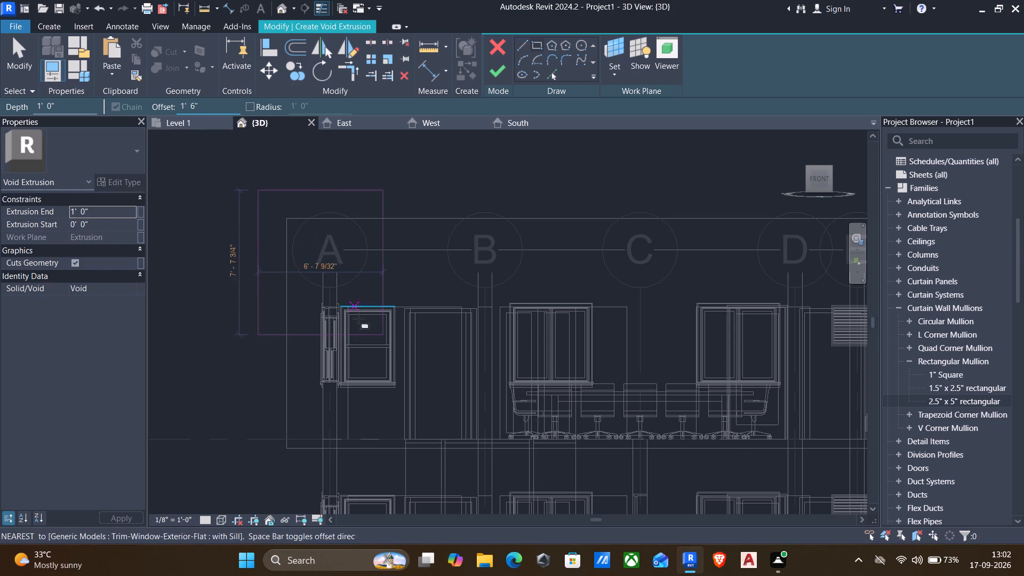
{"action": "scroll", "coordinate": [358, 318], "scroll_direction": "down", "scroll_amount": 1}
{"action": "key", "text": "space"}
{"action": "scroll", "coordinate": [399, 338], "scroll_direction": "down", "scroll_amount": 2}
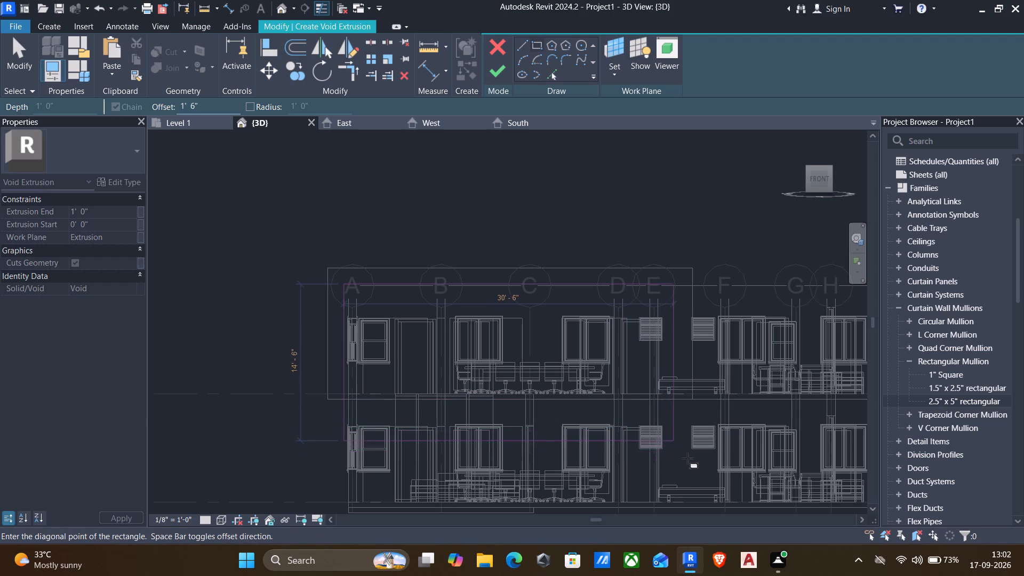
{"action": "scroll", "coordinate": [687, 458], "scroll_direction": "down", "scroll_amount": 1}
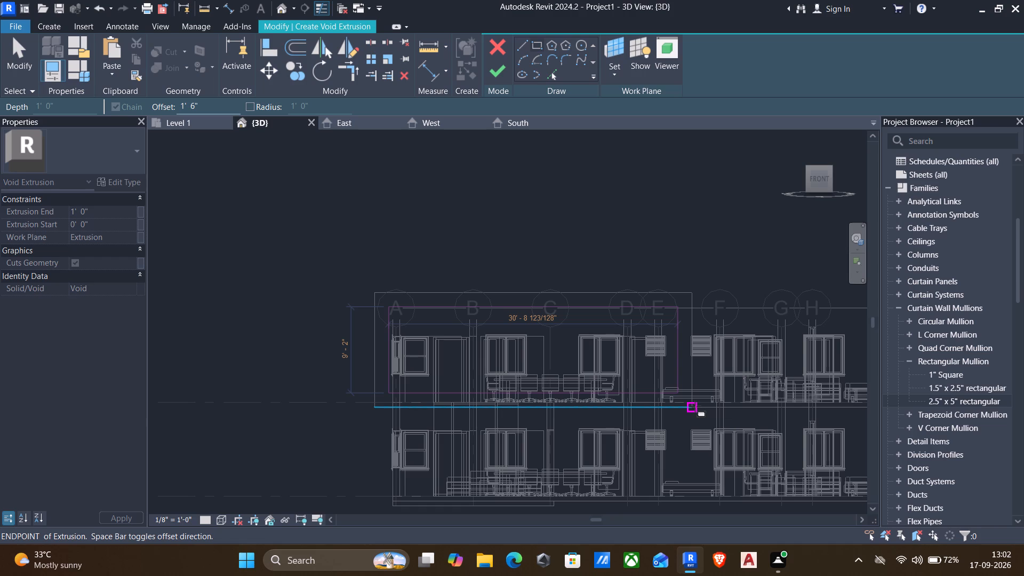
{"action": "left_click", "coordinate": [695, 406]}
{"action": "key", "text": "Escape"}
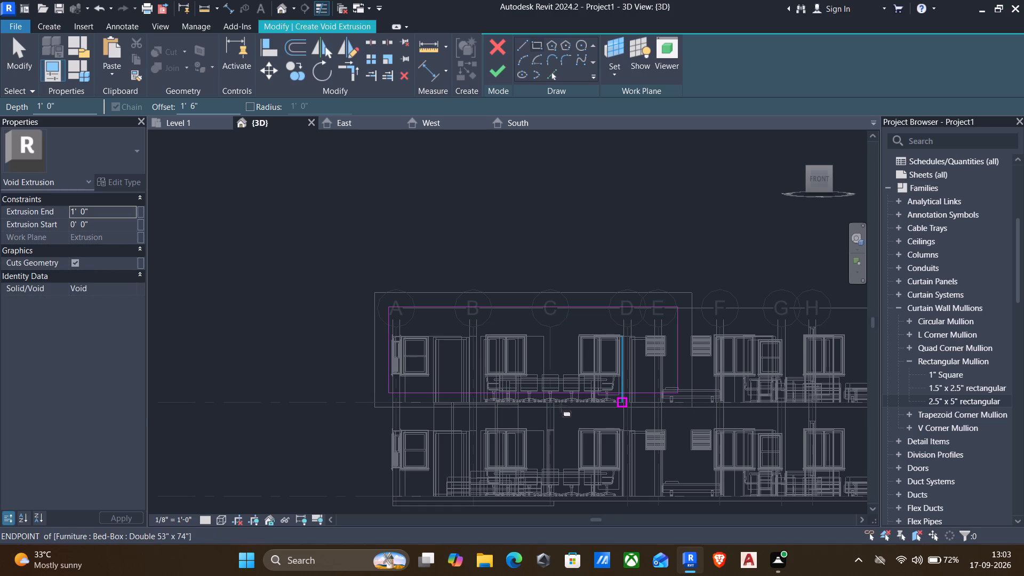
{"action": "key", "text": "Escape"}
{"action": "left_click", "coordinate": [523, 406]}
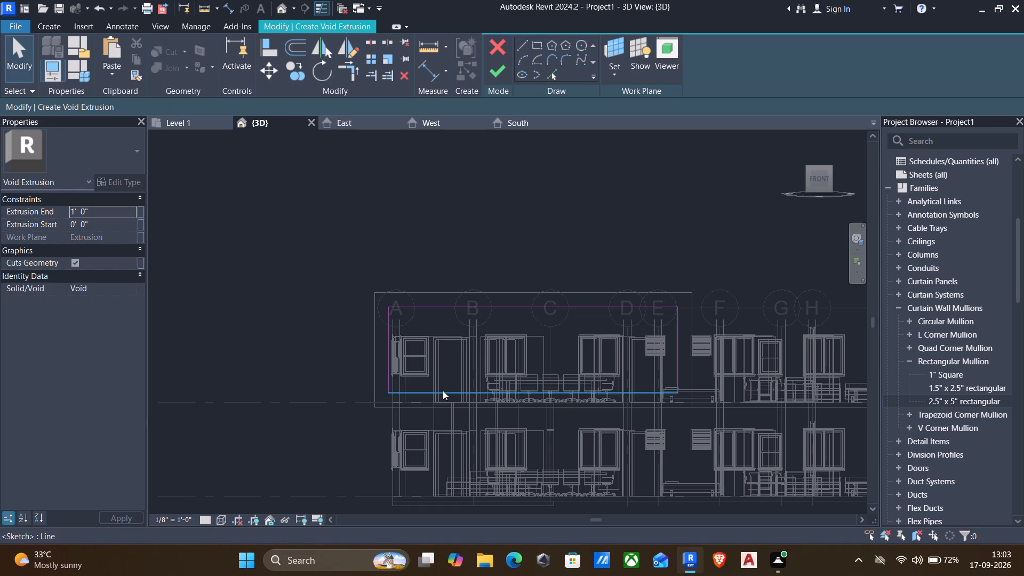
{"action": "left_click", "coordinate": [491, 73]}
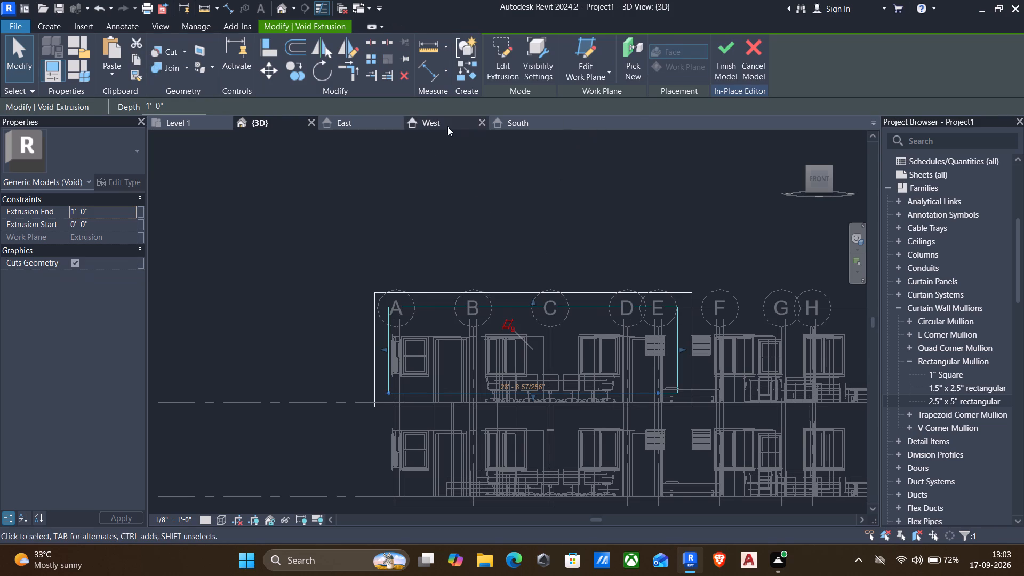
Set the 3D view's visual style to Shaded.
{"action": "scroll", "coordinate": [443, 131], "scroll_direction": "down", "scroll_amount": 1}
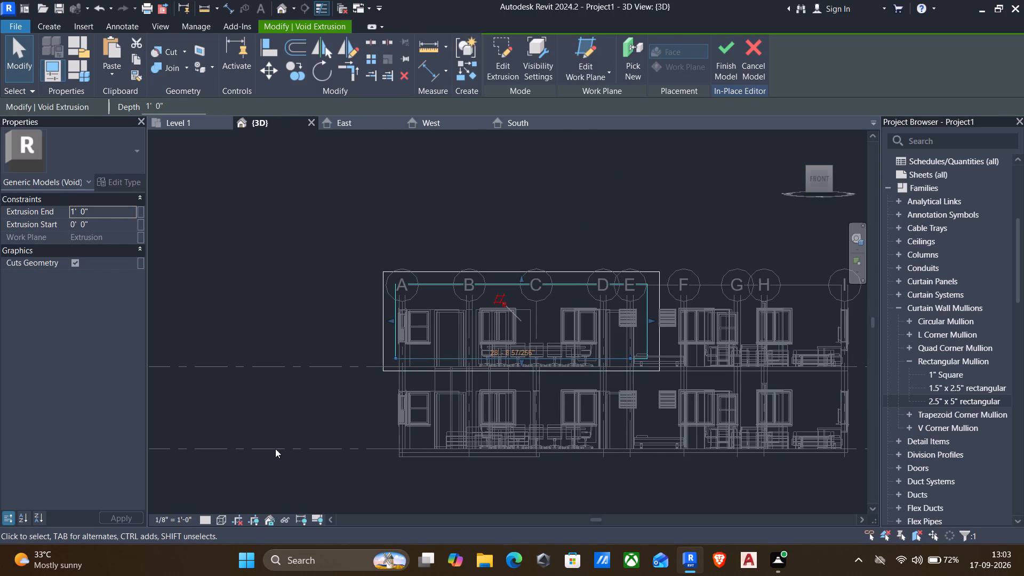
{"action": "left_click", "coordinate": [218, 518]}
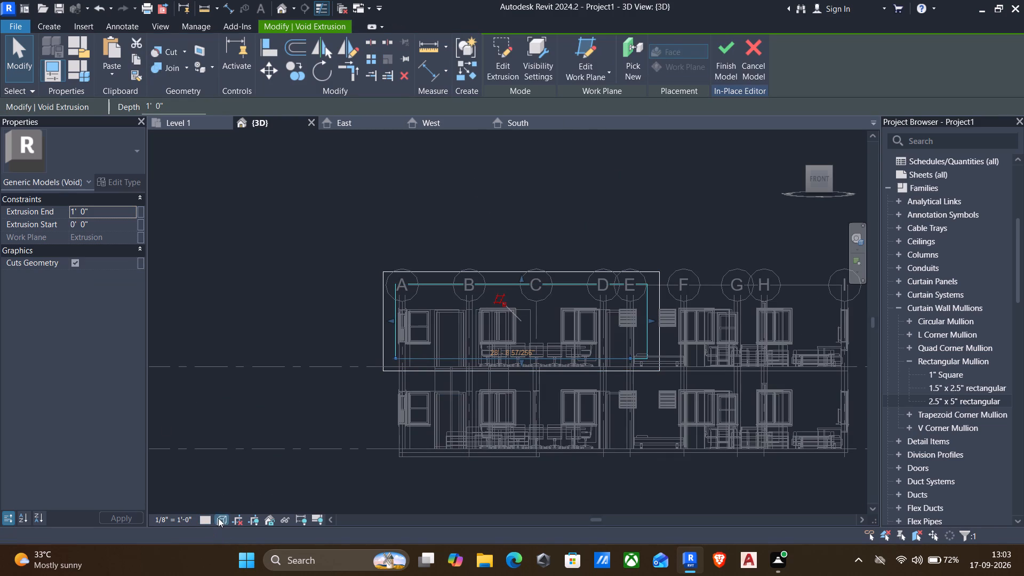
{"action": "left_click", "coordinate": [243, 465]}
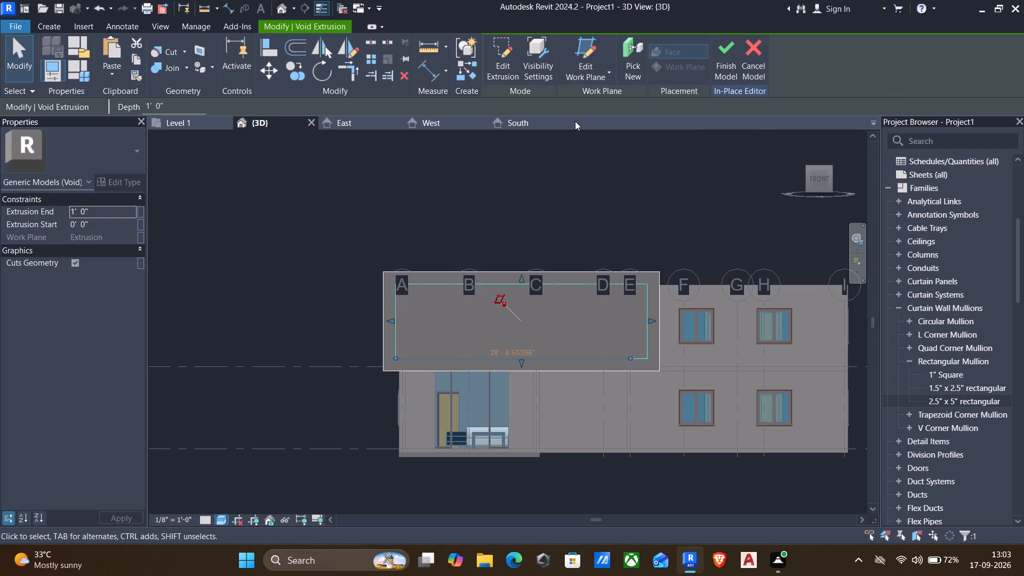
Set the void's Extrusion End to 30' and finish the in-place exterior wall model.
{"action": "scroll", "coordinate": [570, 131], "scroll_direction": "down", "scroll_amount": 3}
{"action": "middle_click_drag", "start_coordinate": [550, 177], "coordinate": [556, 183], "text": "shift"}
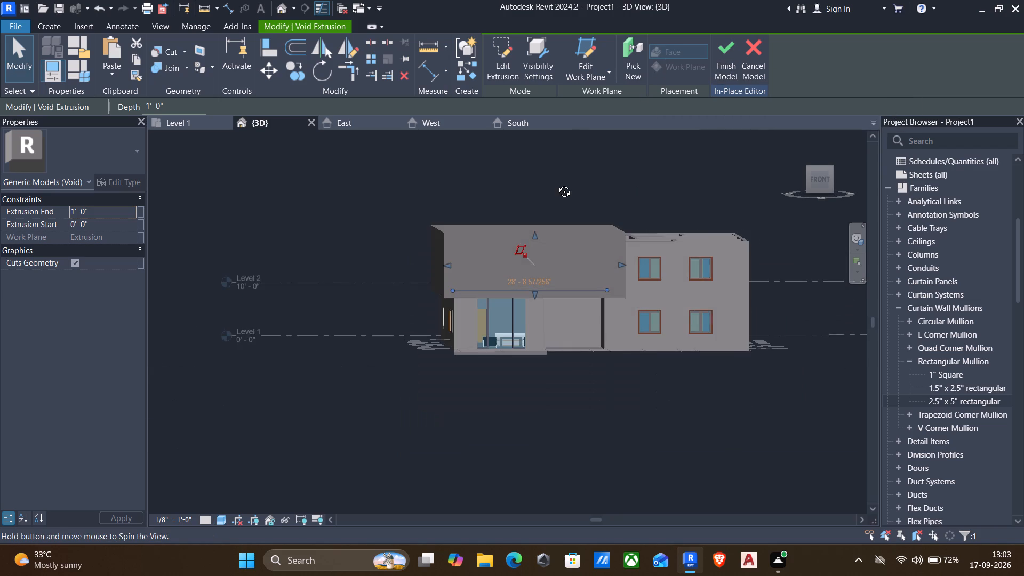
{"action": "middle_click_drag", "start_coordinate": [556, 183], "coordinate": [585, 190], "text": "shift"}
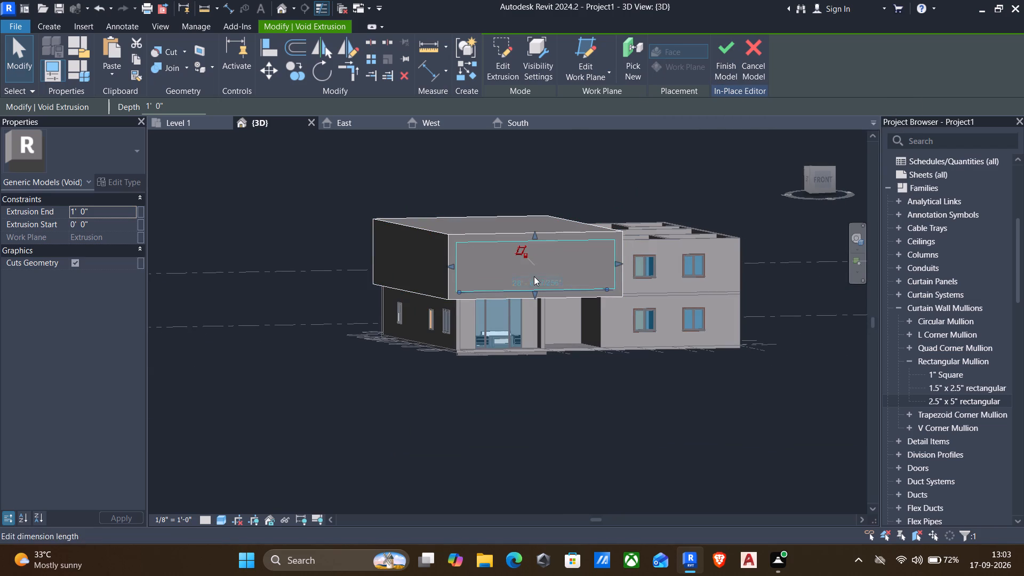
{"action": "scroll", "coordinate": [534, 276], "scroll_direction": "down", "scroll_amount": 2}
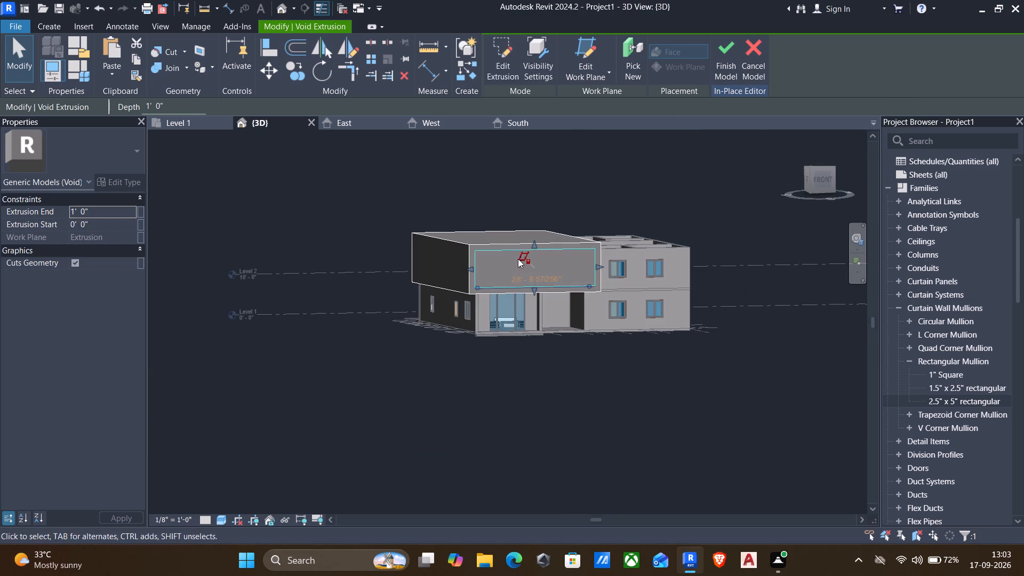
{"action": "left_click", "coordinate": [123, 208]}
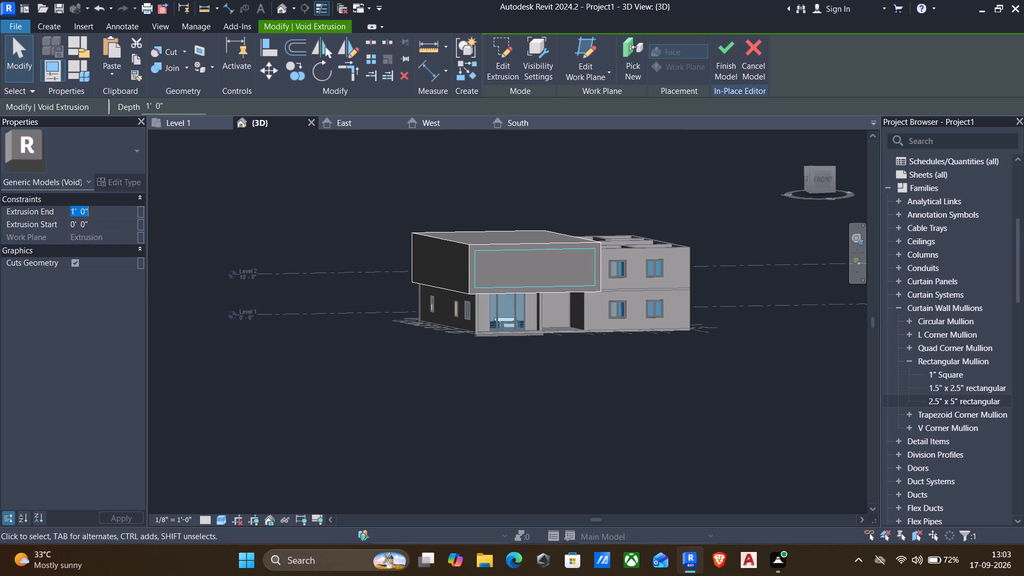
{"action": "type", "text": "30'"}
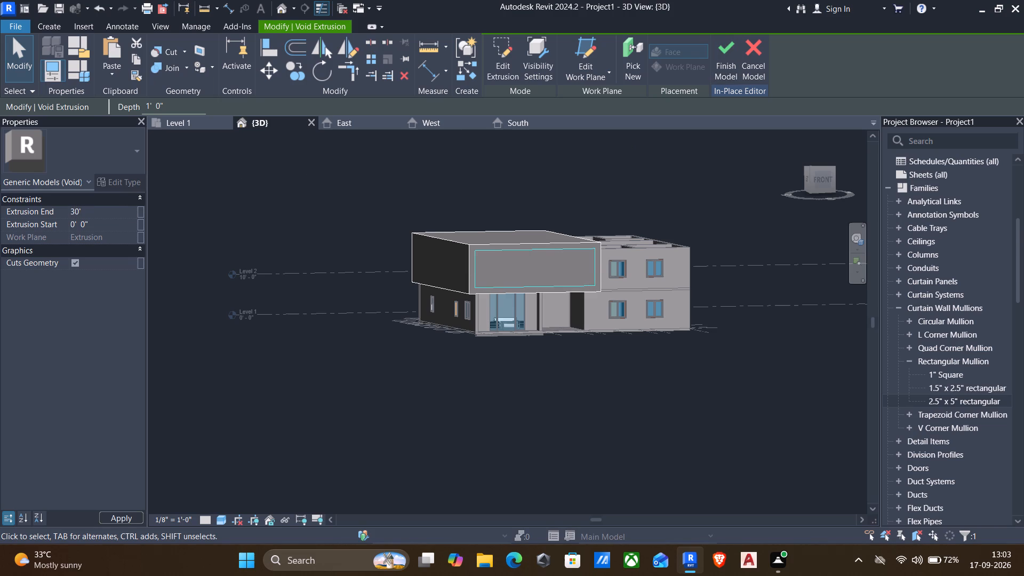
{"action": "key", "text": "Return"}
{"action": "left_click", "coordinate": [115, 517]}
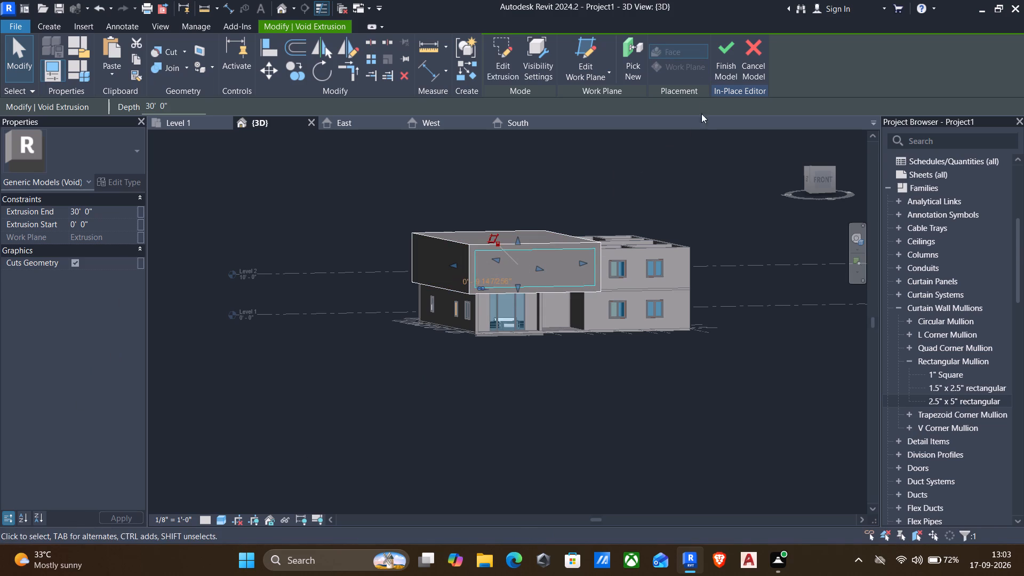
{"action": "left_click", "coordinate": [723, 49]}
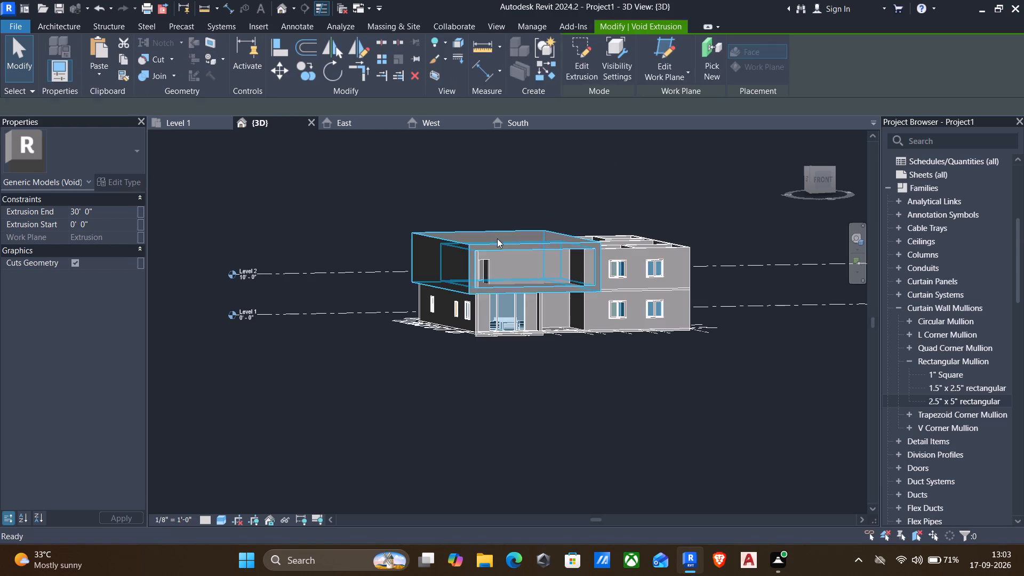
Stretch the exterior wall model's void depth backward through the rear of the solid using its inner shape handle.
{"action": "scroll", "coordinate": [508, 313], "scroll_direction": "up", "scroll_amount": 7}
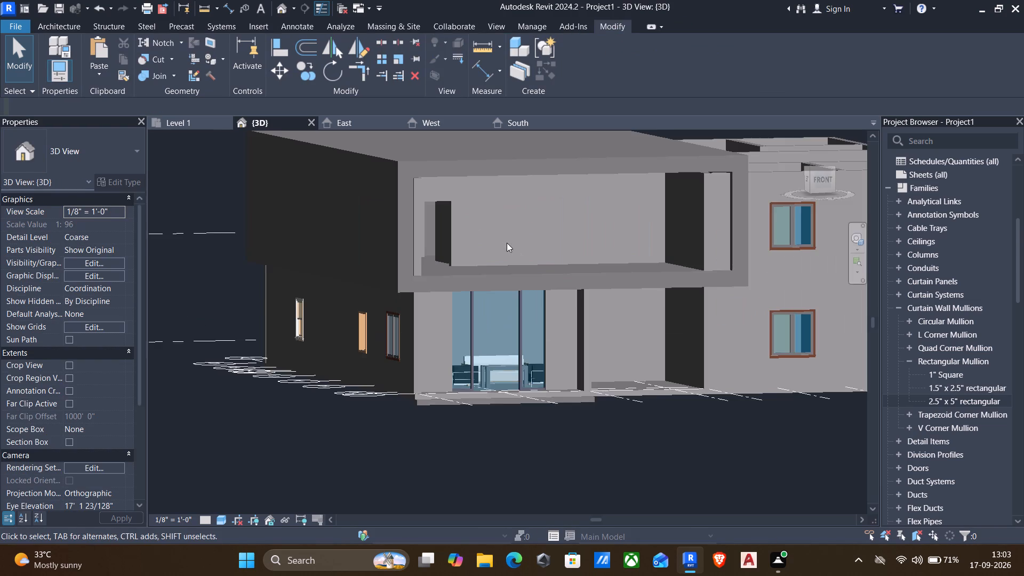
{"action": "scroll", "coordinate": [519, 307], "scroll_direction": "down", "scroll_amount": 3}
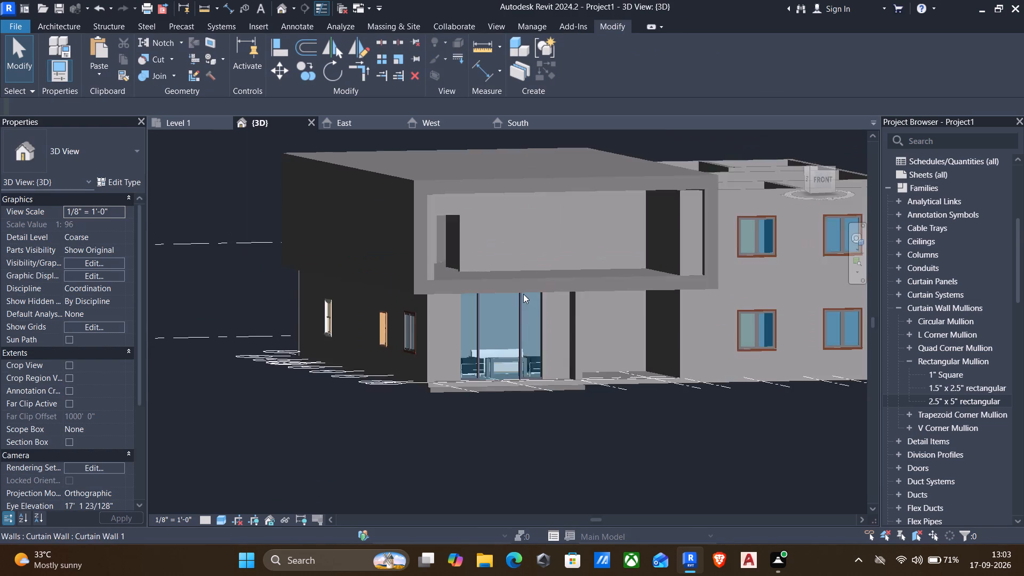
{"action": "left_click", "coordinate": [517, 290]}
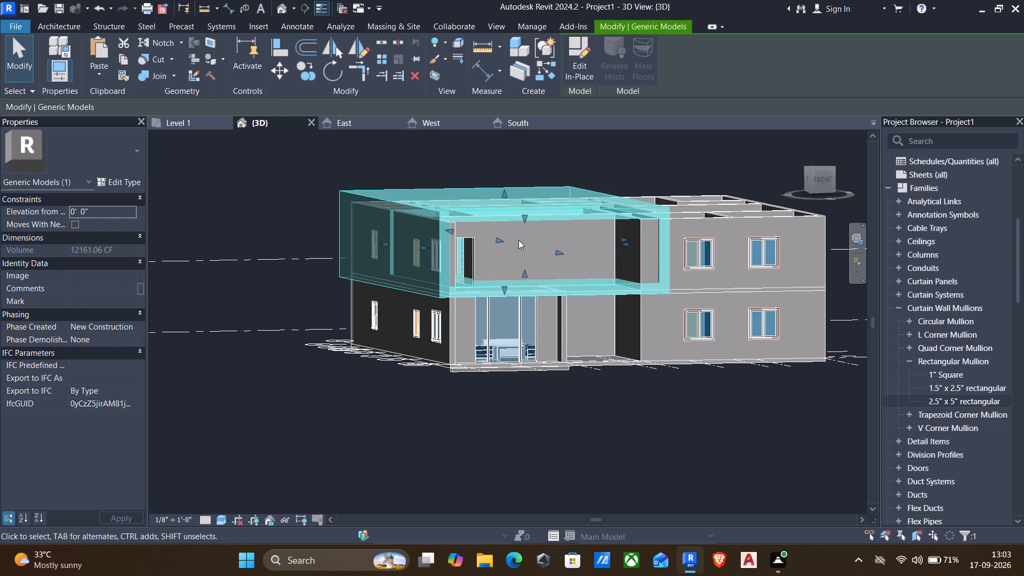
{"action": "left_click_drag", "start_coordinate": [502, 239], "coordinate": [469, 228]}
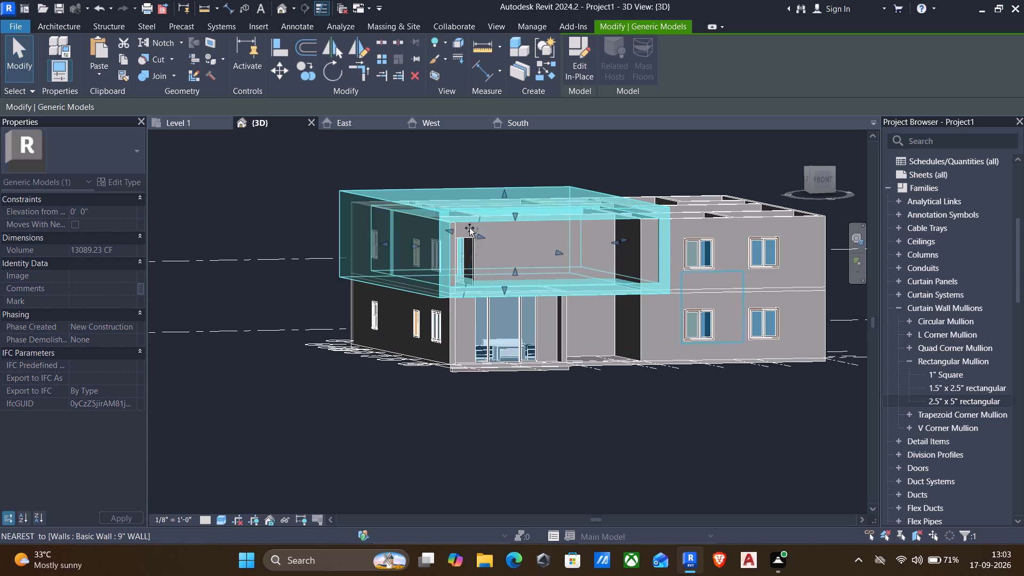
{"action": "left_click_drag", "start_coordinate": [469, 228], "coordinate": [418, 210]}
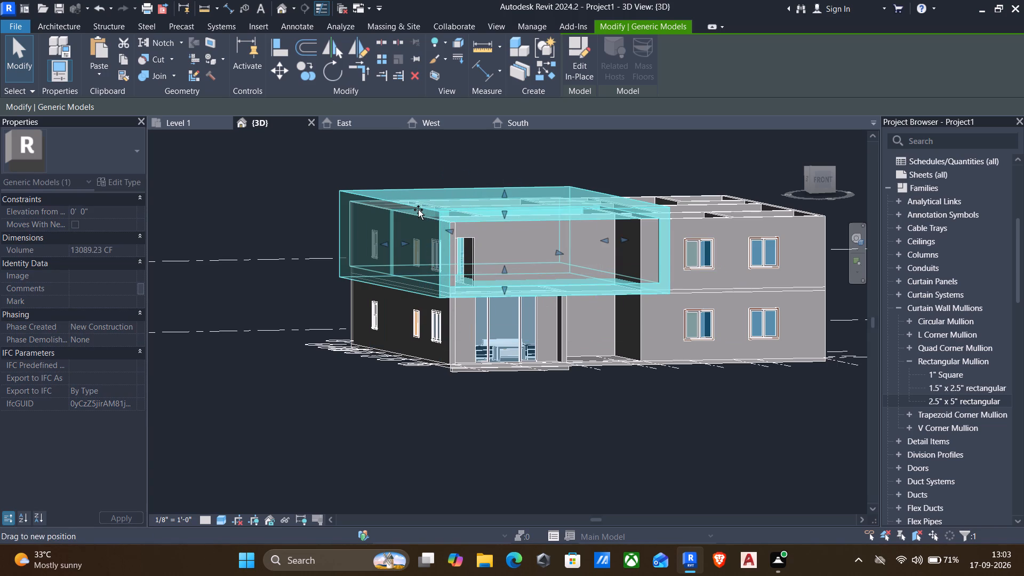
{"action": "left_click_drag", "start_coordinate": [418, 210], "coordinate": [344, 186]}
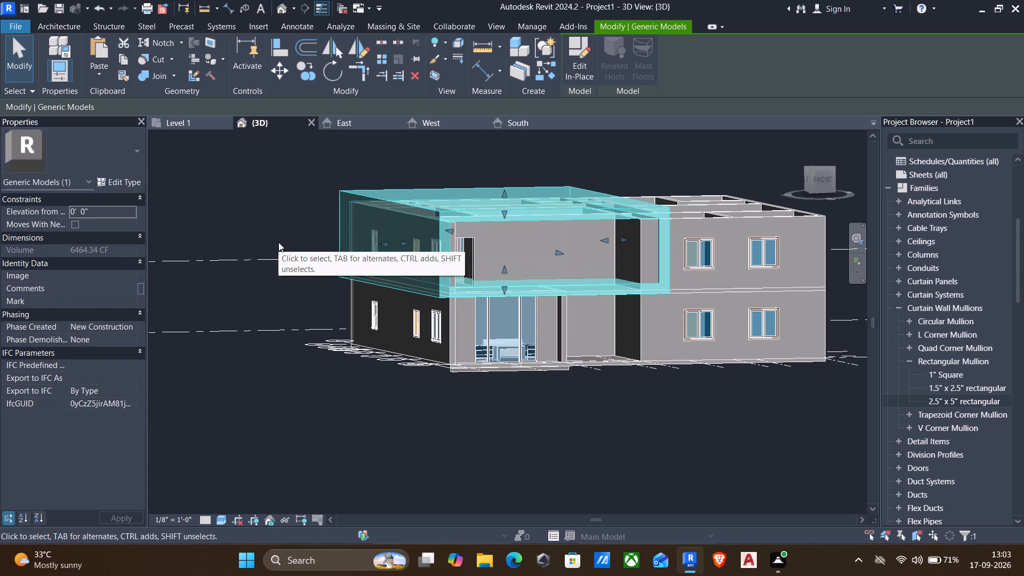
{"action": "key", "text": "Escape"}
Examine the hollowed upper-floor volume and the house exterior from the front, both sides and the rear.
{"action": "middle_click", "coordinate": [321, 294], "text": "shift"}
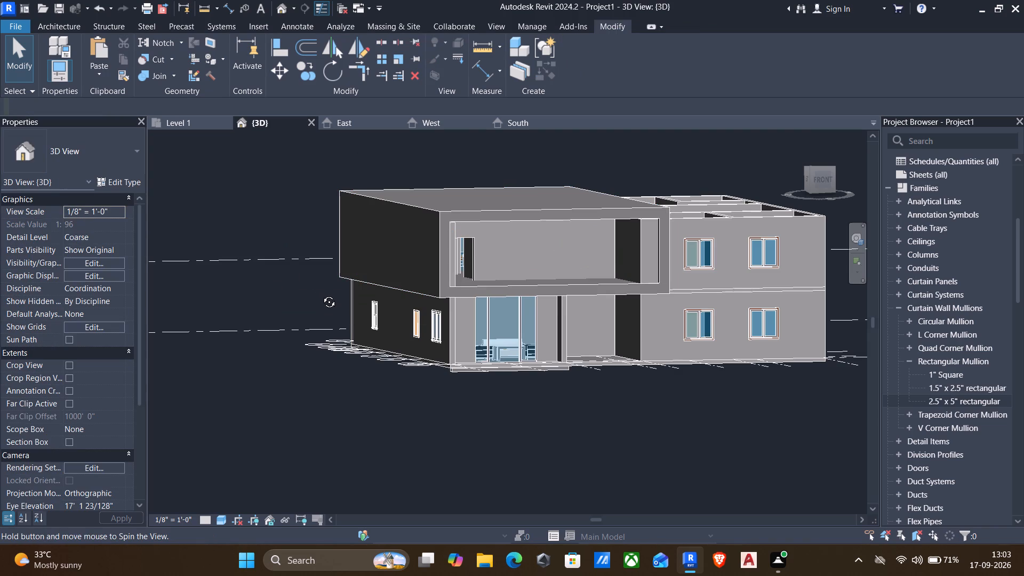
{"action": "scroll", "coordinate": [387, 290], "scroll_direction": "down", "scroll_amount": 3}
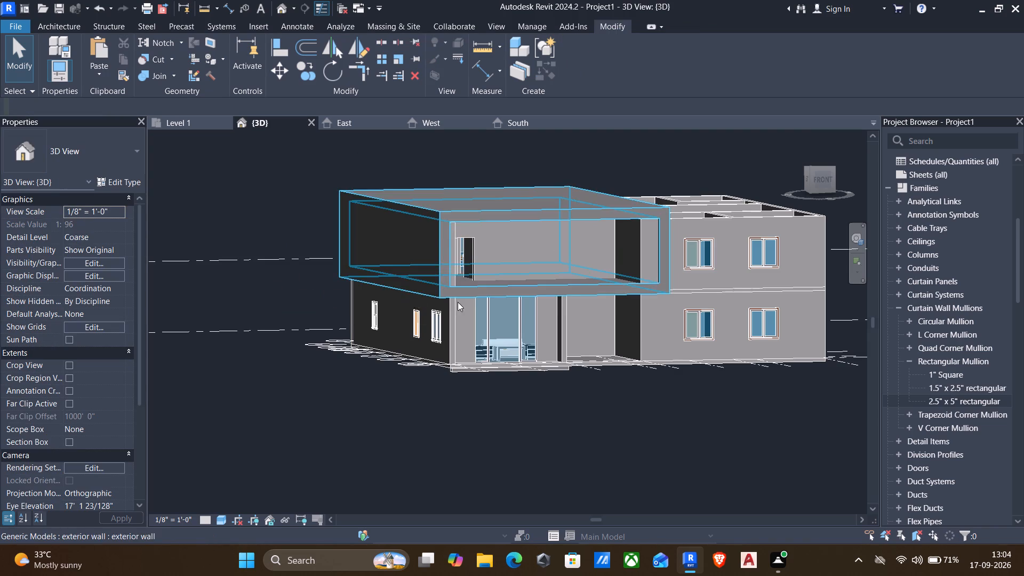
{"action": "middle_click", "coordinate": [465, 302], "text": "shift"}
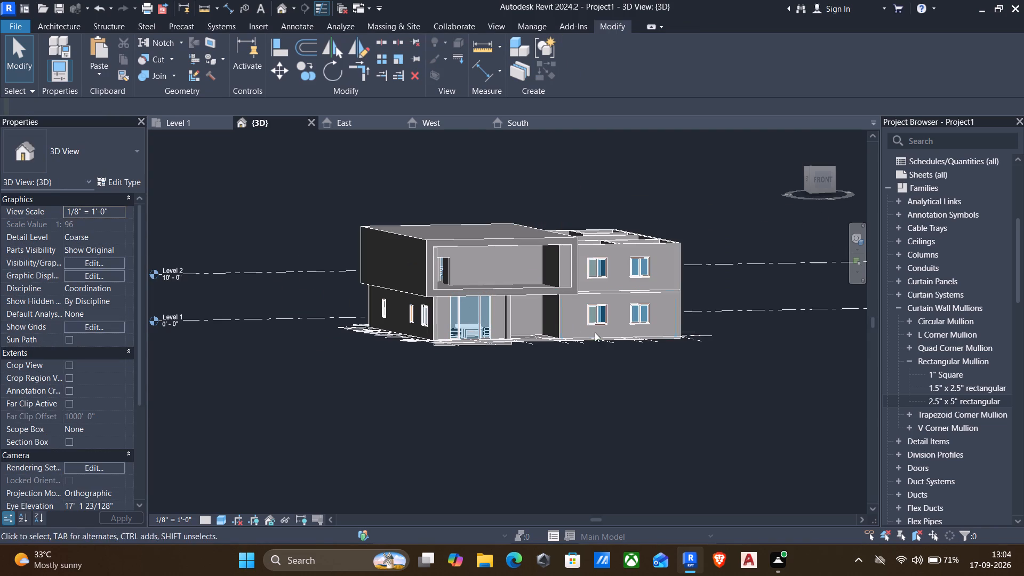
{"action": "middle_click_drag", "start_coordinate": [737, 342], "coordinate": [602, 350], "text": "shift"}
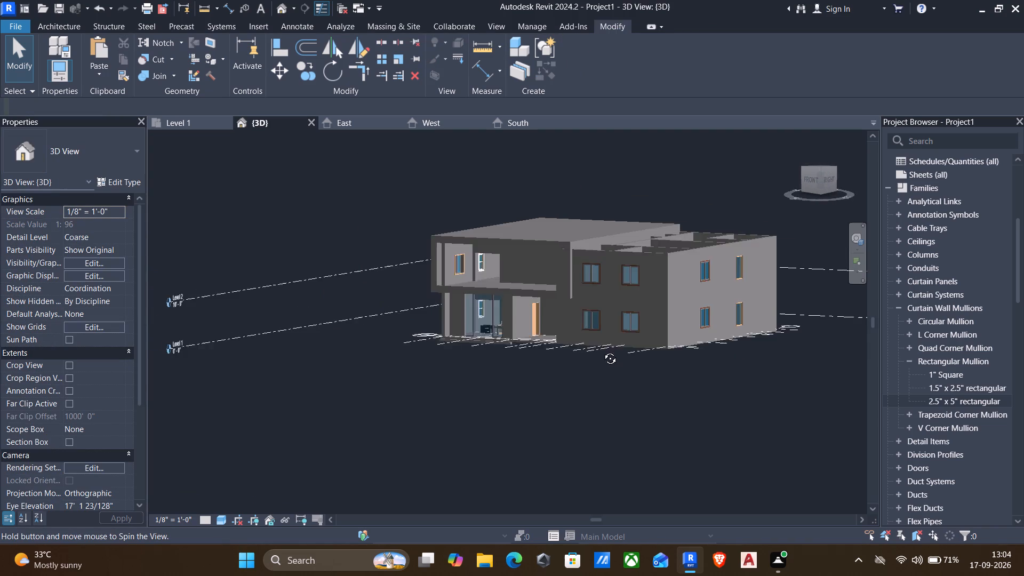
{"action": "middle_click_drag", "start_coordinate": [602, 350], "coordinate": [636, 348], "text": "shift"}
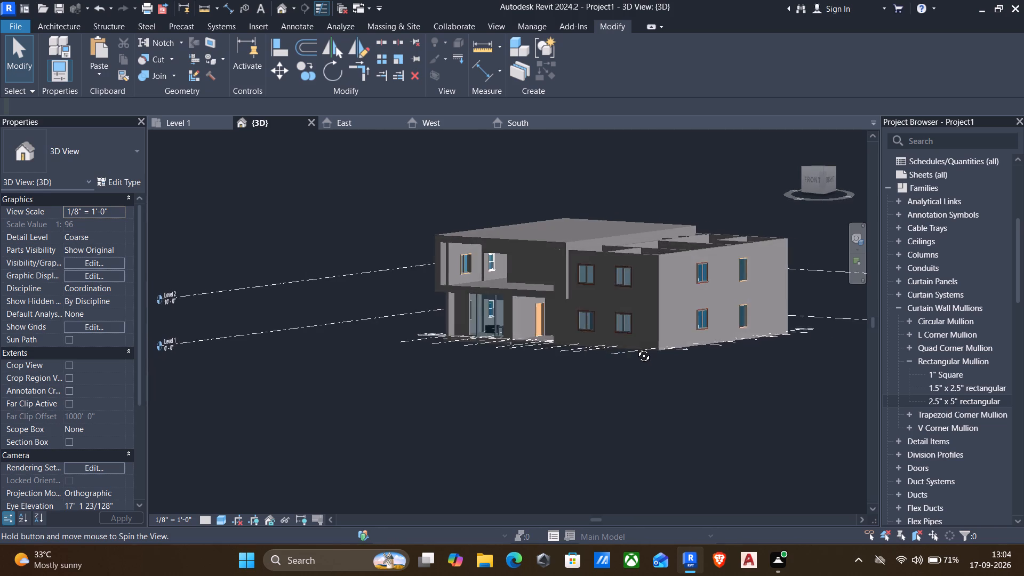
{"action": "middle_click_drag", "start_coordinate": [636, 348], "coordinate": [694, 339], "text": "shift"}
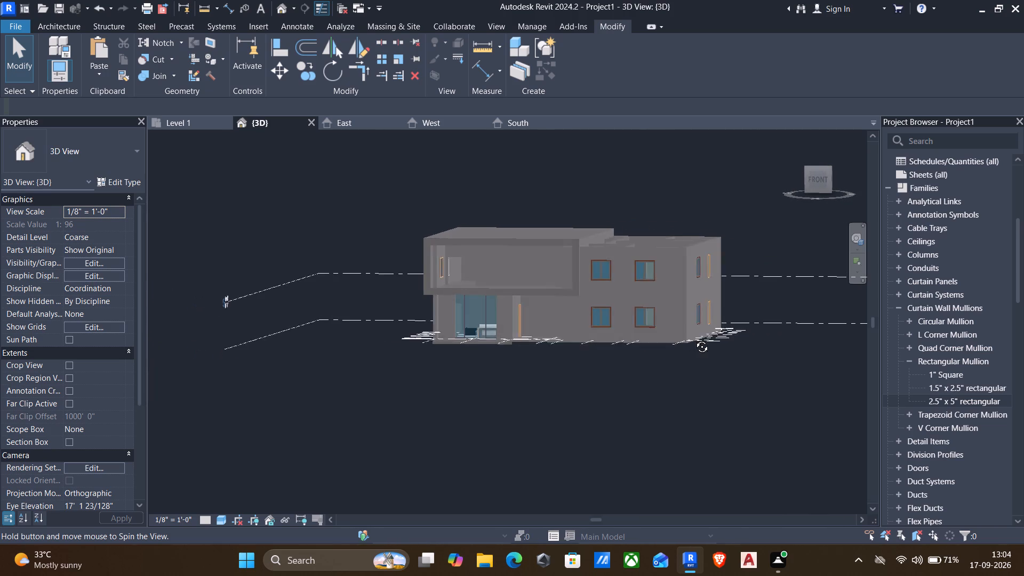
{"action": "middle_click_drag", "start_coordinate": [694, 339], "coordinate": [637, 335], "text": "shift"}
{"action": "scroll", "coordinate": [452, 270], "scroll_direction": "up", "scroll_amount": 9}
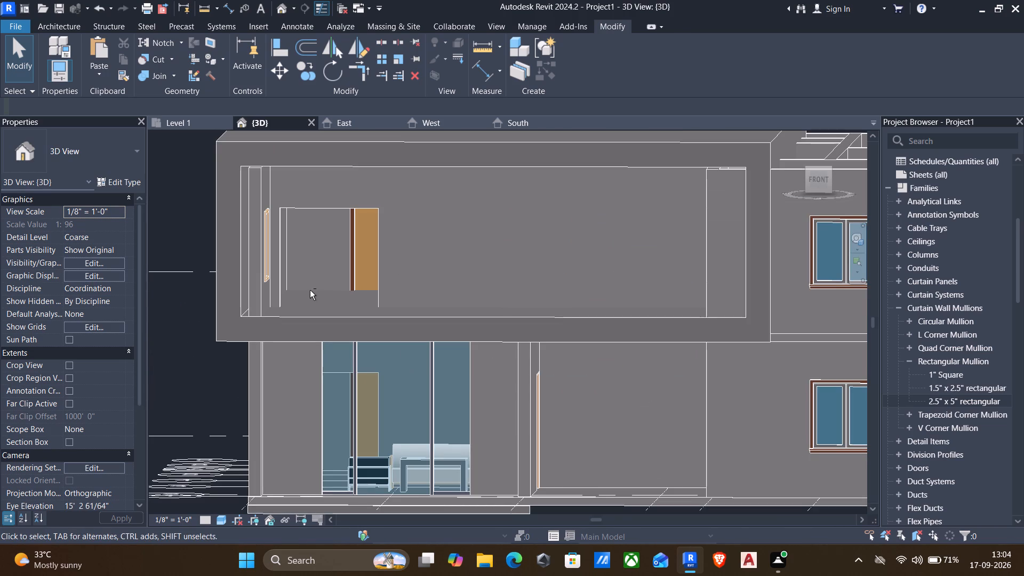
{"action": "scroll", "coordinate": [337, 301], "scroll_direction": "down", "scroll_amount": 4}
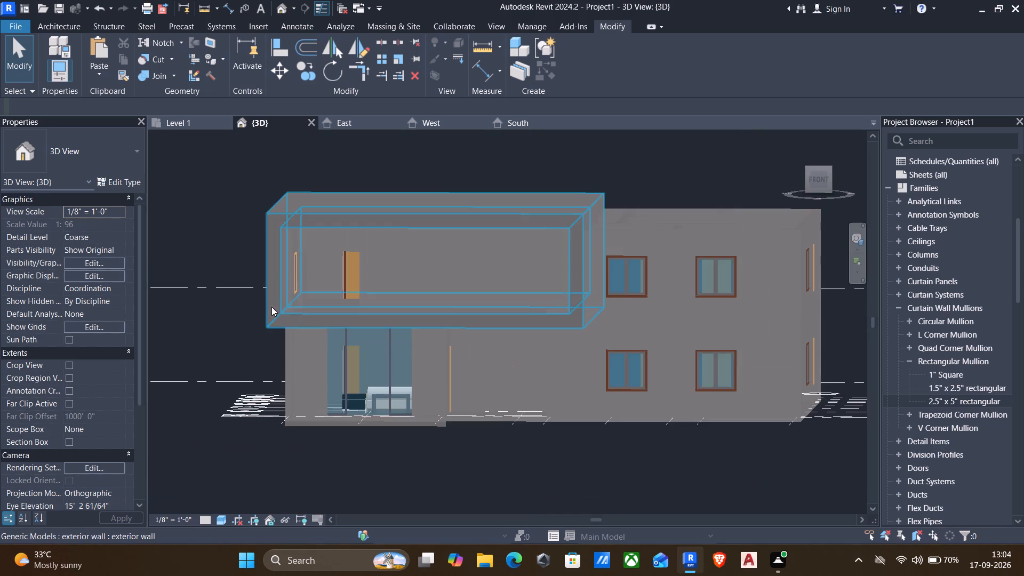
{"action": "scroll", "coordinate": [298, 306], "scroll_direction": "down", "scroll_amount": 3}
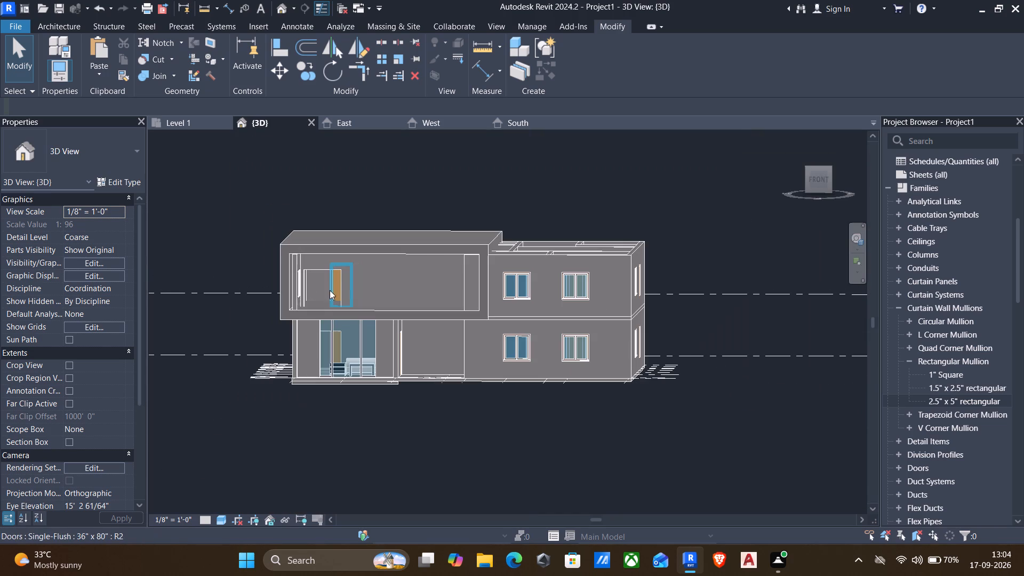
{"action": "middle_click_drag", "start_coordinate": [301, 291], "coordinate": [423, 326], "text": "shift"}
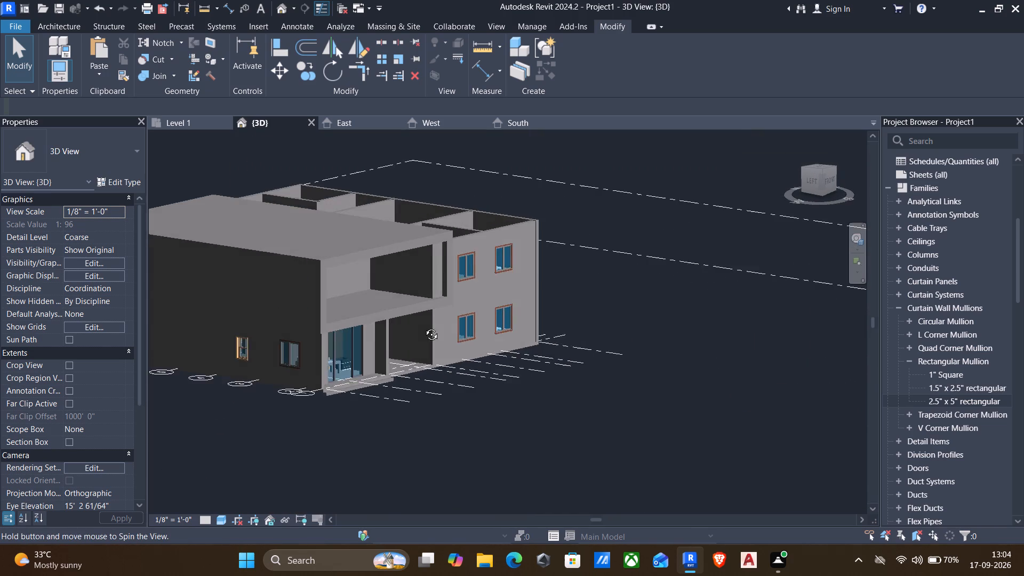
{"action": "scroll", "coordinate": [422, 323], "scroll_direction": "down", "scroll_amount": 4}
{"action": "scroll", "coordinate": [339, 330], "scroll_direction": "down", "scroll_amount": 2}
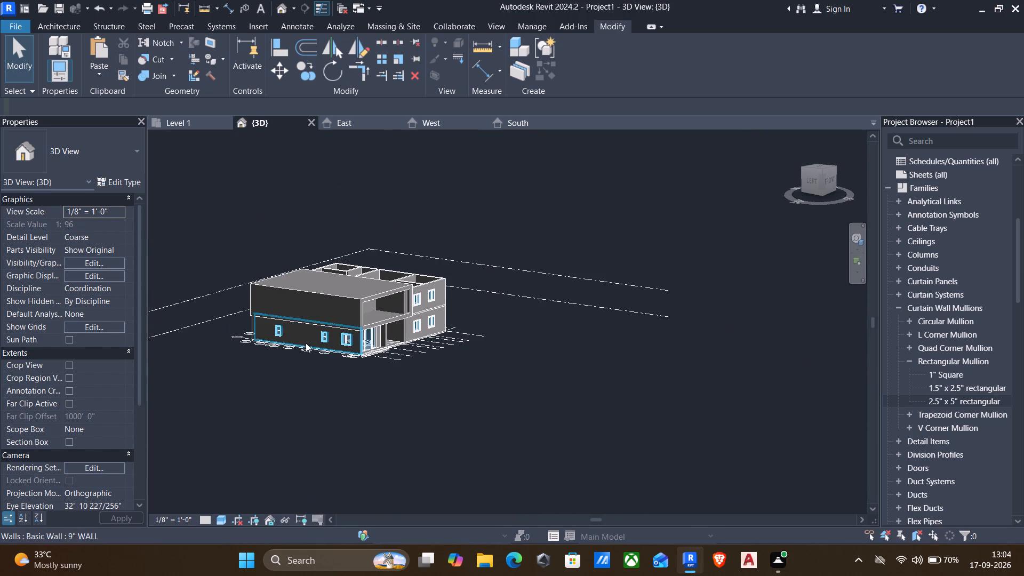
{"action": "middle_click_drag", "start_coordinate": [282, 360], "coordinate": [321, 363], "text": "shift"}
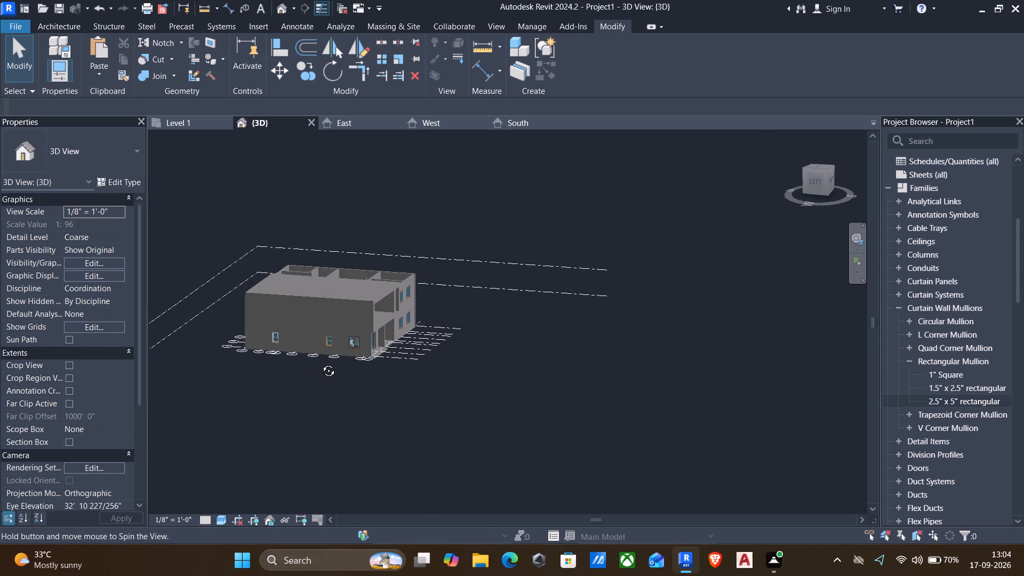
{"action": "middle_click_drag", "start_coordinate": [321, 363], "coordinate": [386, 370], "text": "shift"}
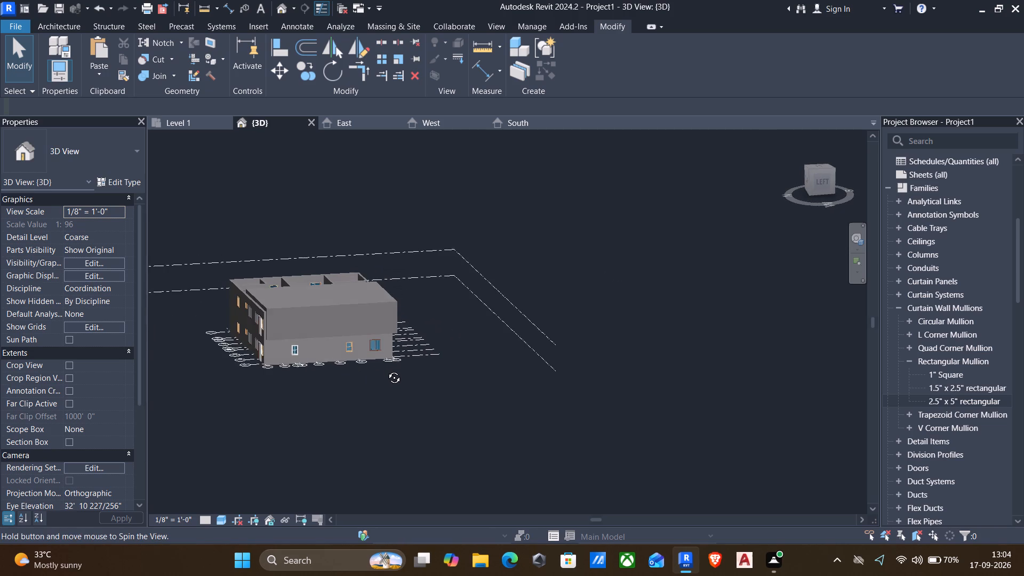
{"action": "middle_click_drag", "start_coordinate": [386, 370], "coordinate": [431, 378], "text": "shift"}
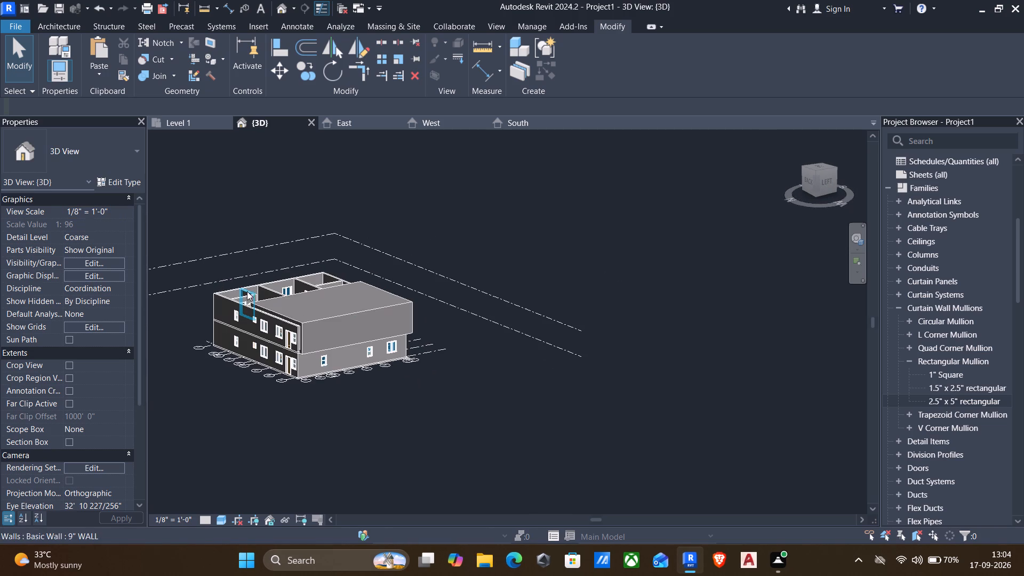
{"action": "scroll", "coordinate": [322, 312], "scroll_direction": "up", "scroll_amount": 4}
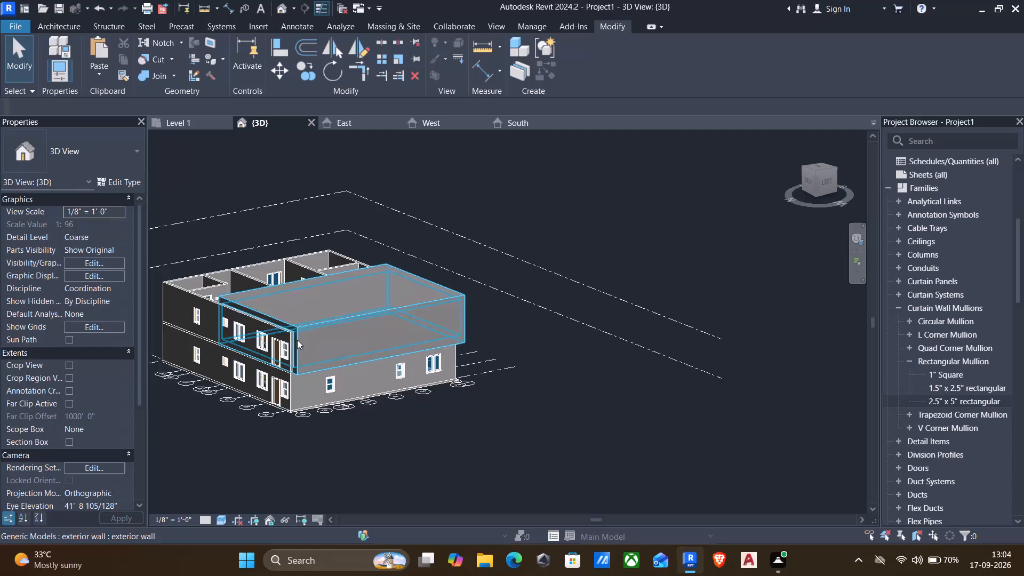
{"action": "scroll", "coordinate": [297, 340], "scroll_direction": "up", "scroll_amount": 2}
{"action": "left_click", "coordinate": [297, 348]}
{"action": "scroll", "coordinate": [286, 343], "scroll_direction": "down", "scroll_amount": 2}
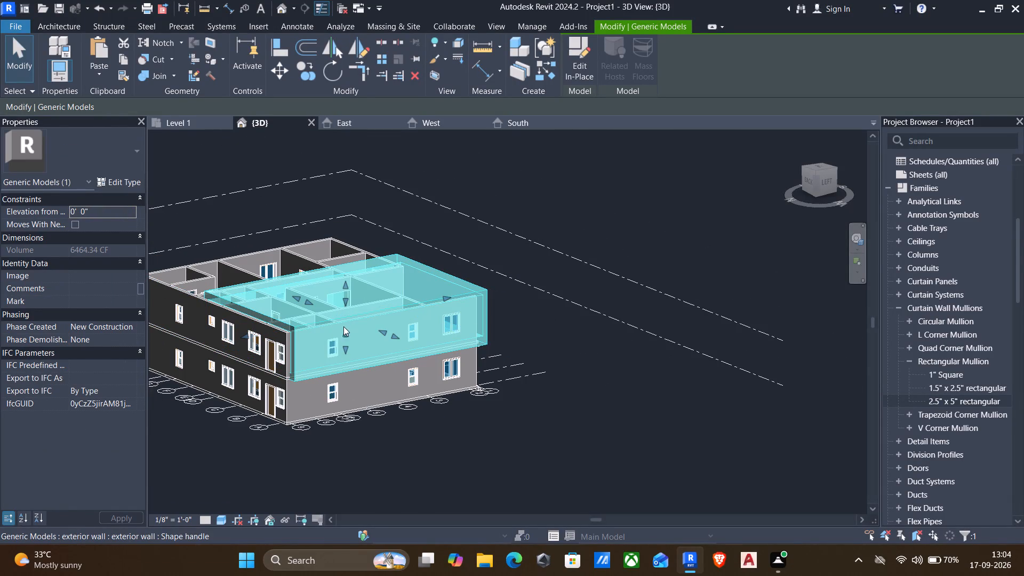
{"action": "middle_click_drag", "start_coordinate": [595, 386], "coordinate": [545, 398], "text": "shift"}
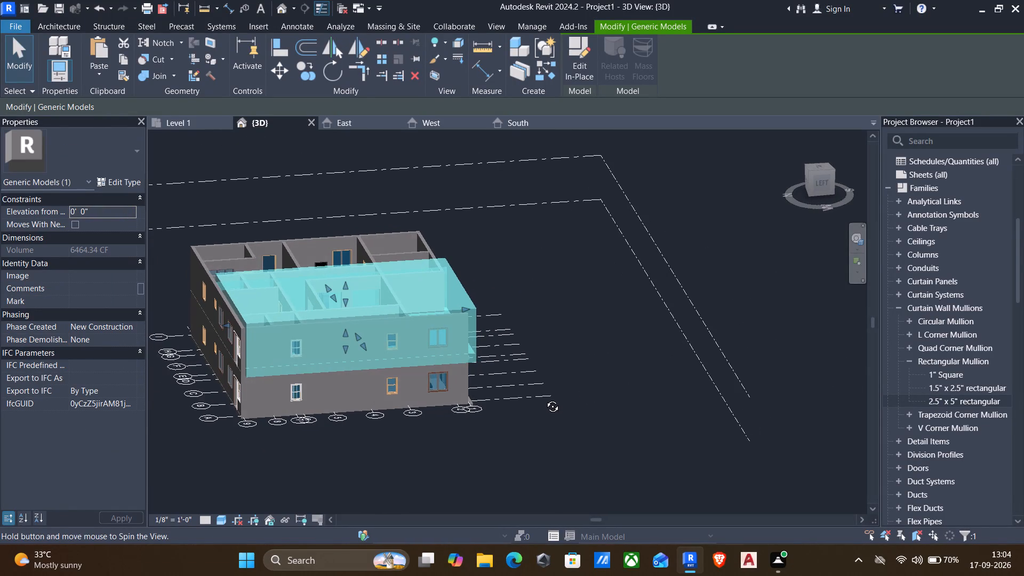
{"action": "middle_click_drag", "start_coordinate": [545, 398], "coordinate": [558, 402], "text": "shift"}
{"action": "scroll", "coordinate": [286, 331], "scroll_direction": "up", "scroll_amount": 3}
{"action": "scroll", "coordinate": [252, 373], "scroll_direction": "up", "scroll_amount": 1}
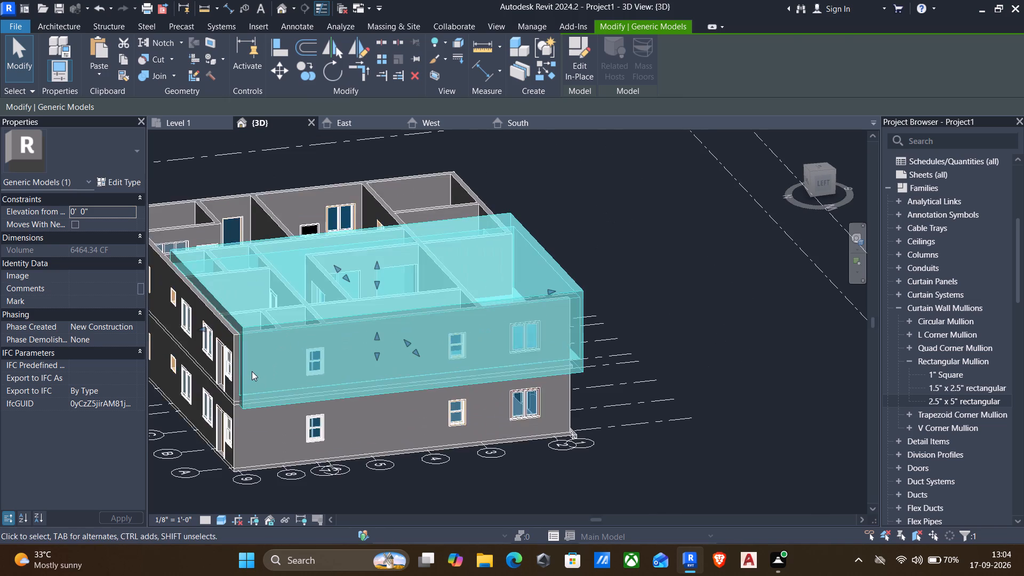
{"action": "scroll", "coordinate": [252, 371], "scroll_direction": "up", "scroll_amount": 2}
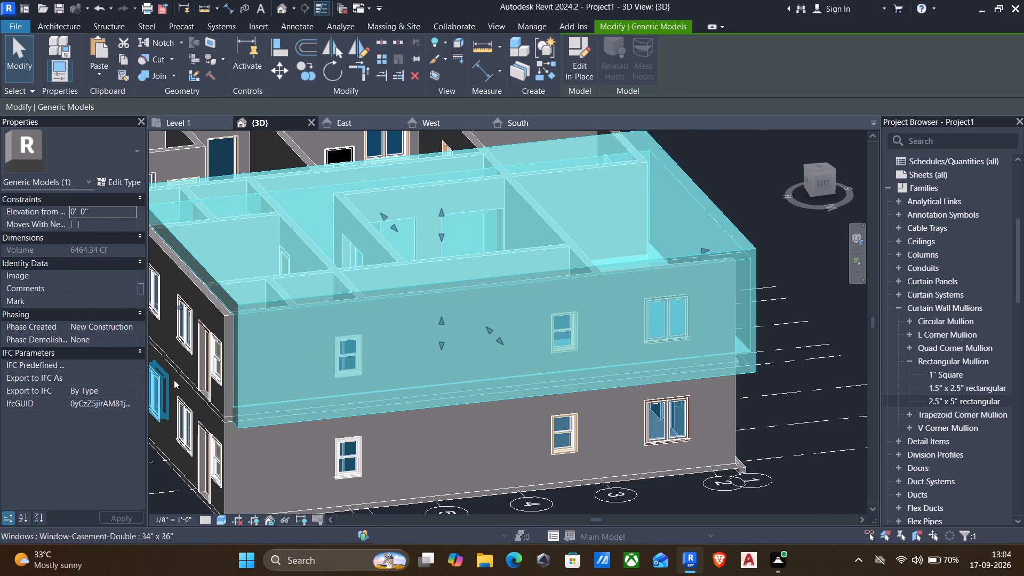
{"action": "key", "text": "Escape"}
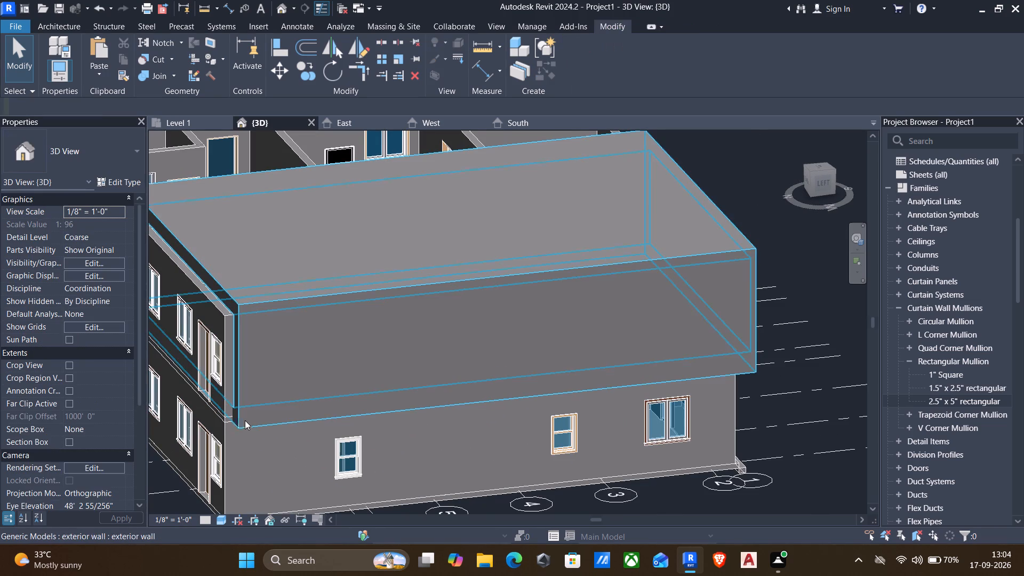
Stretch the rear end of the in-place exterior wall model slightly outward past the house's rear wall using its shape handle.
{"action": "left_click", "coordinate": [245, 420]}
{"action": "left_click", "coordinate": [241, 397]}
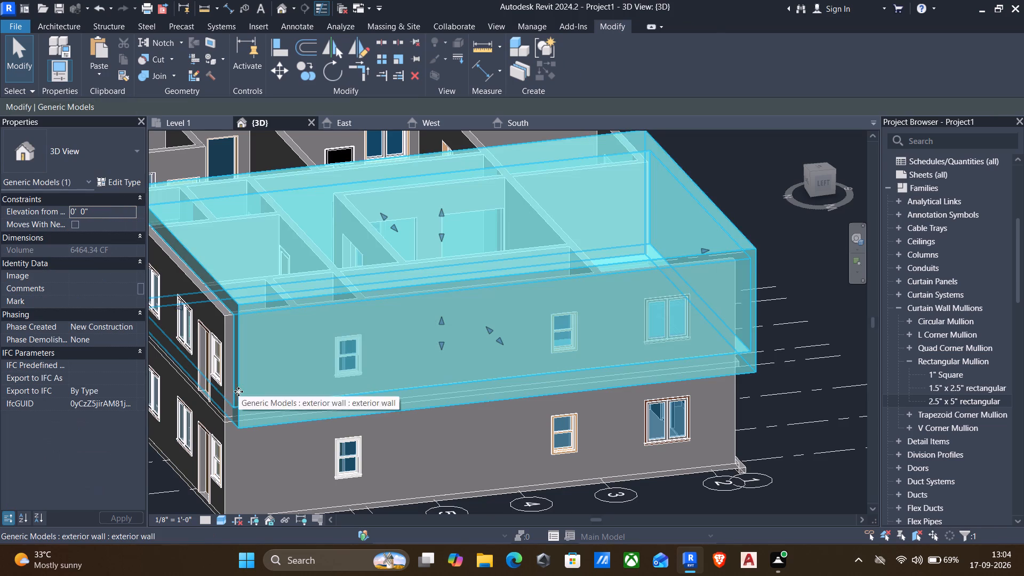
{"action": "scroll", "coordinate": [238, 391], "scroll_direction": "down", "scroll_amount": 3}
{"action": "scroll", "coordinate": [306, 356], "scroll_direction": "down", "scroll_amount": 1}
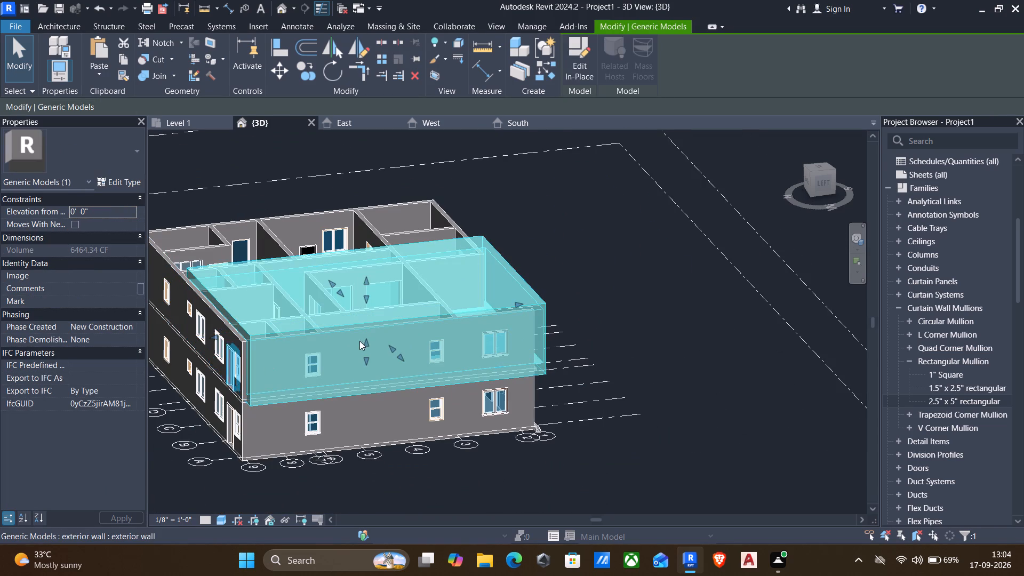
{"action": "scroll", "coordinate": [221, 357], "scroll_direction": "up", "scroll_amount": 2}
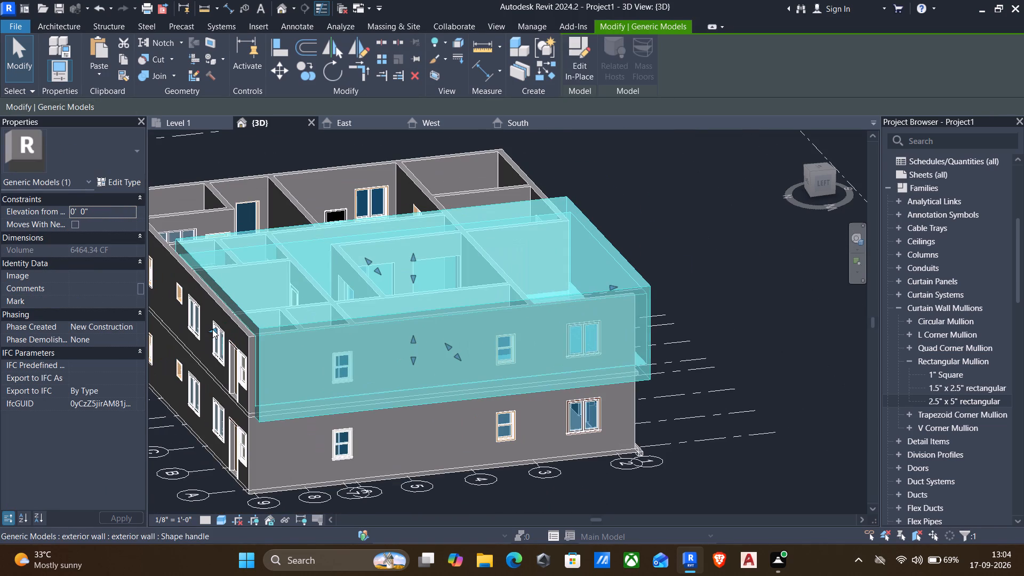
{"action": "left_click_drag", "start_coordinate": [212, 329], "coordinate": [187, 342]}
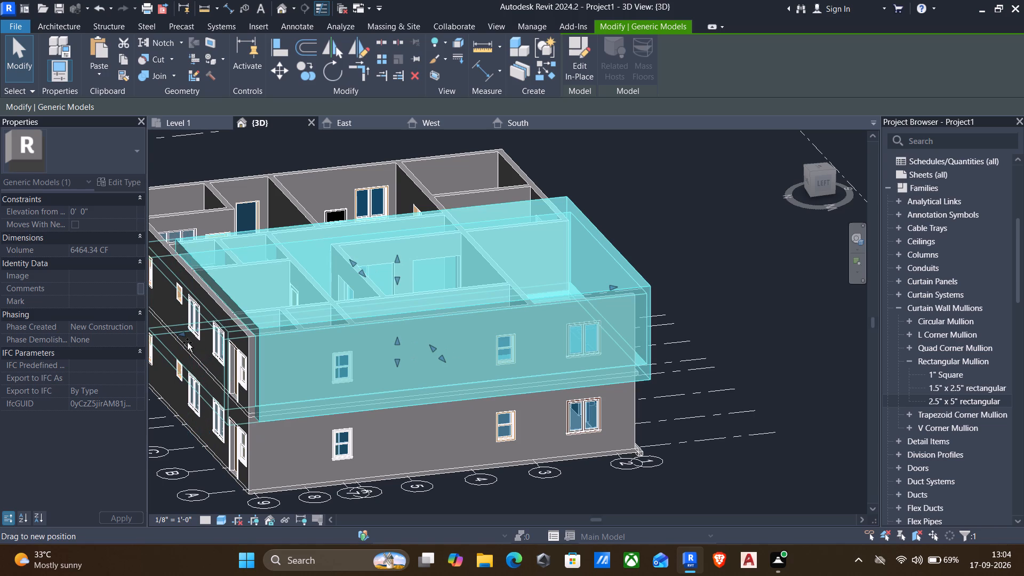
{"action": "left_click_drag", "start_coordinate": [187, 342], "coordinate": [189, 341]}
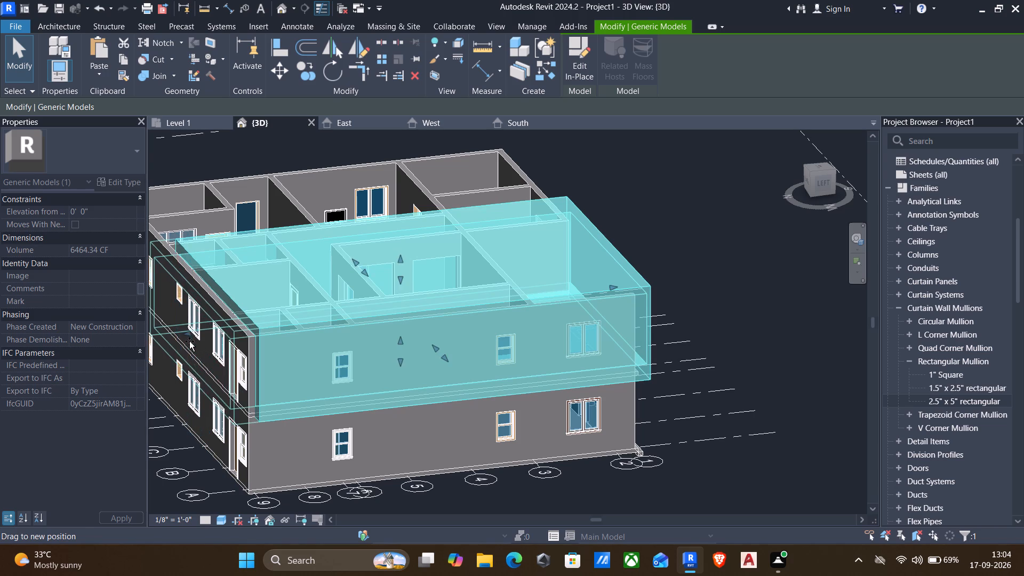
{"action": "left_click_drag", "start_coordinate": [189, 341], "coordinate": [200, 341]}
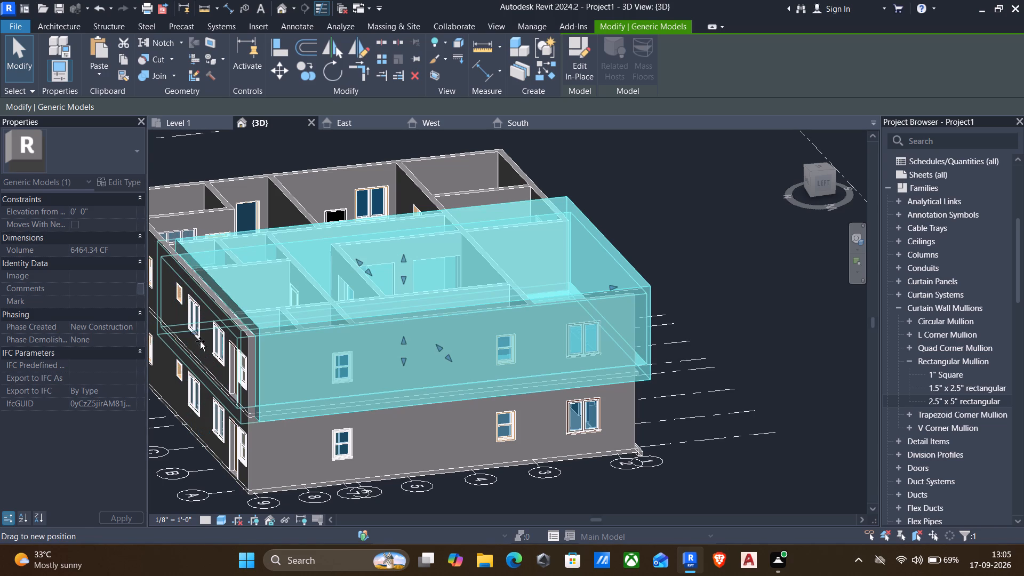
{"action": "left_click_drag", "start_coordinate": [200, 341], "coordinate": [239, 348]}
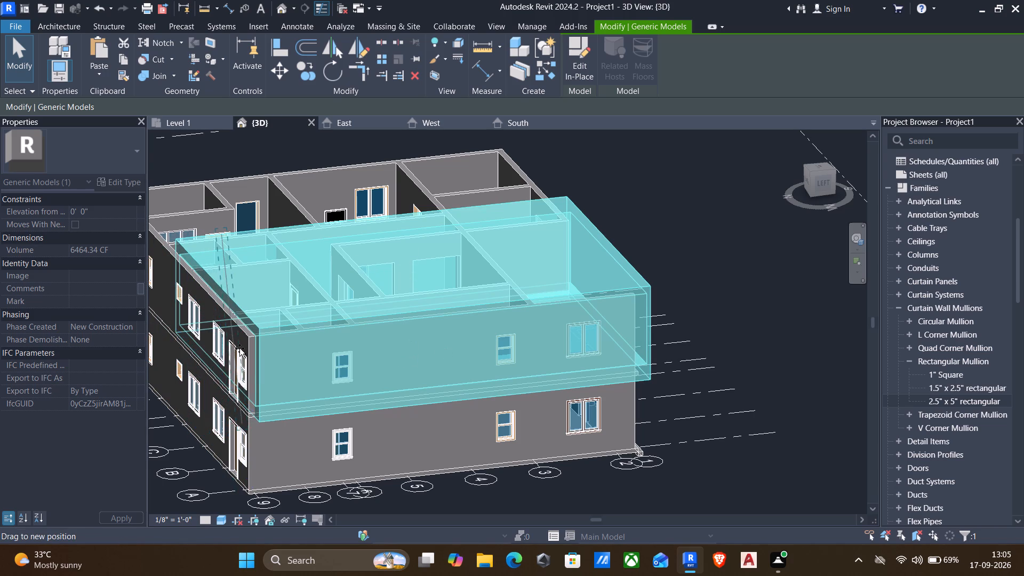
{"action": "left_click_drag", "start_coordinate": [239, 348], "coordinate": [236, 352]}
{"action": "scroll", "coordinate": [240, 348], "scroll_direction": "up", "scroll_amount": 4}
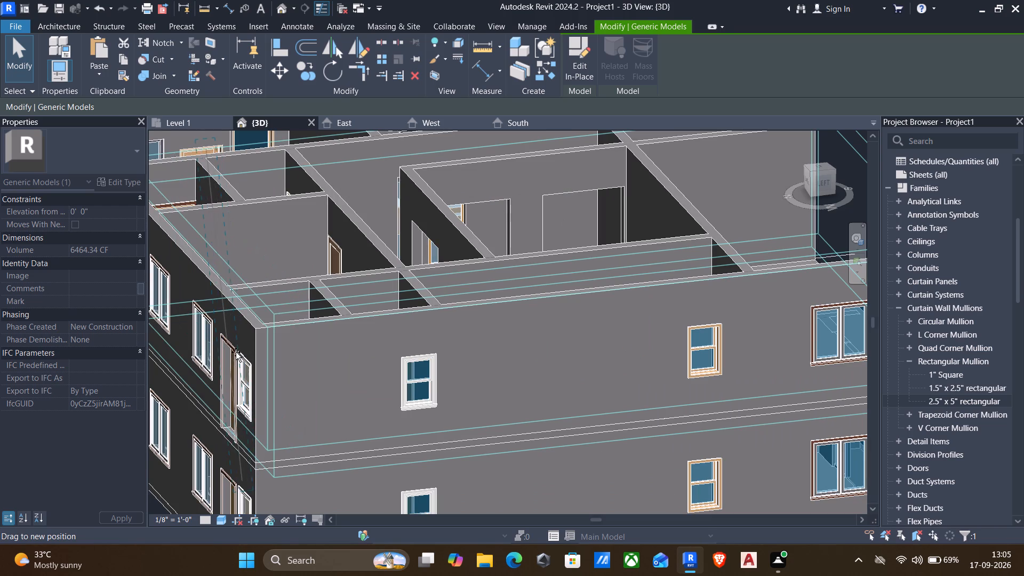
{"action": "left_click_drag", "start_coordinate": [236, 352], "coordinate": [203, 361]}
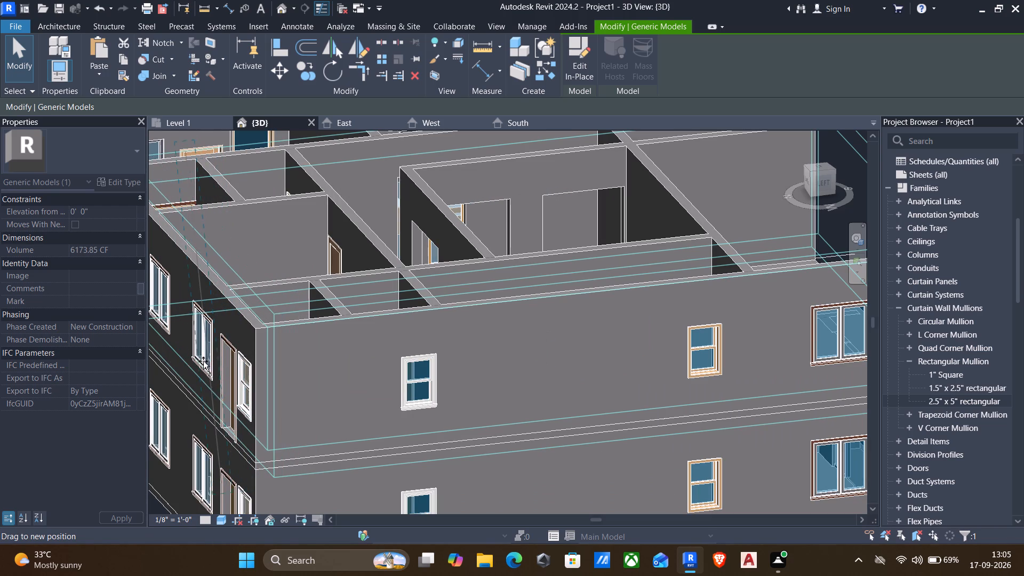
{"action": "left_click_drag", "start_coordinate": [203, 361], "coordinate": [182, 377]}
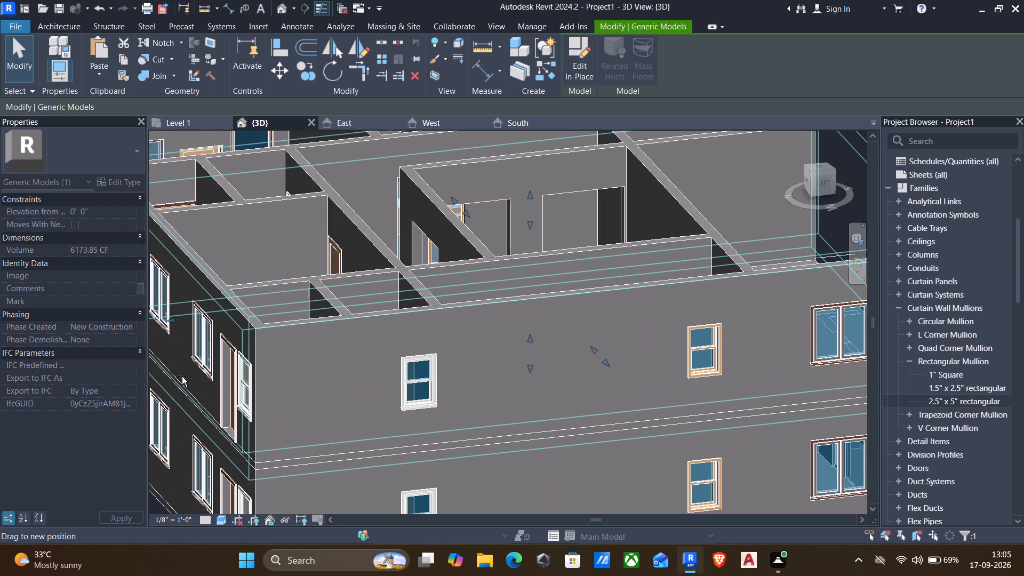
{"action": "left_click_drag", "start_coordinate": [182, 377], "coordinate": [188, 377]}
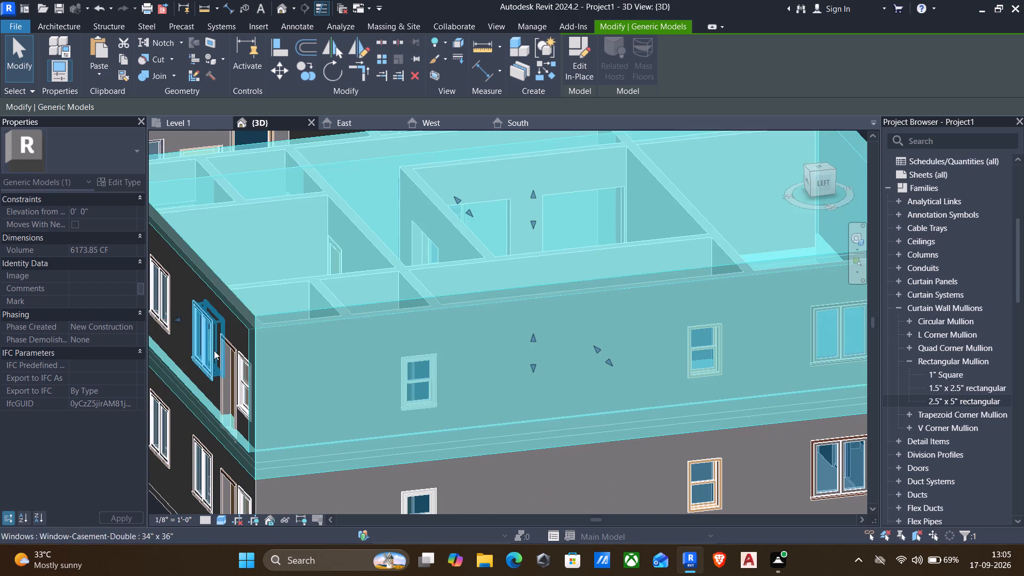
{"action": "scroll", "coordinate": [219, 350], "scroll_direction": "down", "scroll_amount": 4}
{"action": "key", "text": "Escape"}
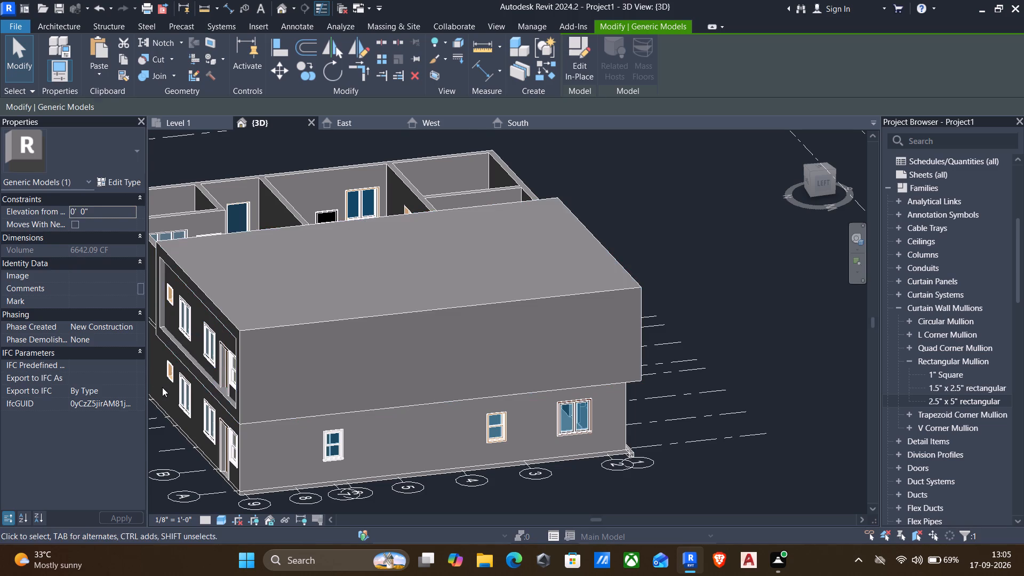
Examine the hollowed upper-floor frame and its junction with the adjacent rooms from the front, above and both front corners.
{"action": "scroll", "coordinate": [204, 382], "scroll_direction": "down", "scroll_amount": 3}
{"action": "scroll", "coordinate": [348, 390], "scroll_direction": "down", "scroll_amount": 2}
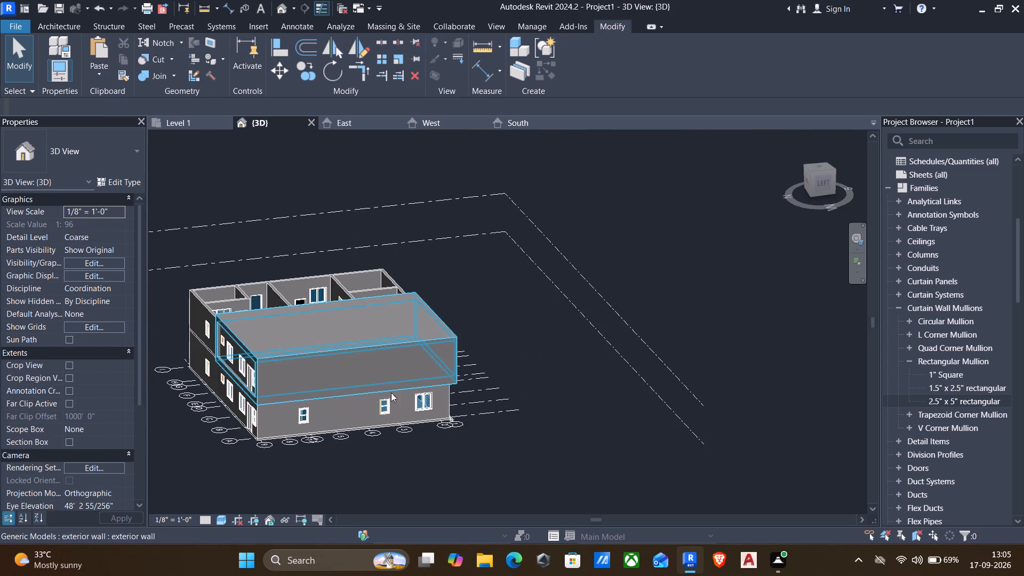
{"action": "scroll", "coordinate": [391, 393], "scroll_direction": "down", "scroll_amount": 2}
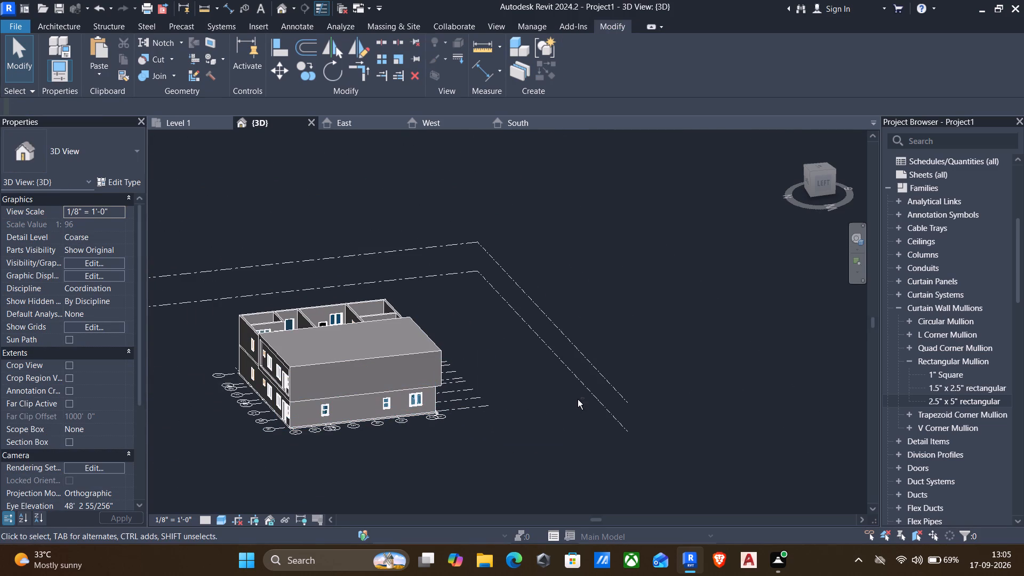
{"action": "middle_click_drag", "start_coordinate": [578, 399], "coordinate": [330, 355], "text": "shift"}
{"action": "scroll", "coordinate": [371, 396], "scroll_direction": "up", "scroll_amount": 5}
{"action": "scroll", "coordinate": [317, 375], "scroll_direction": "up", "scroll_amount": 4}
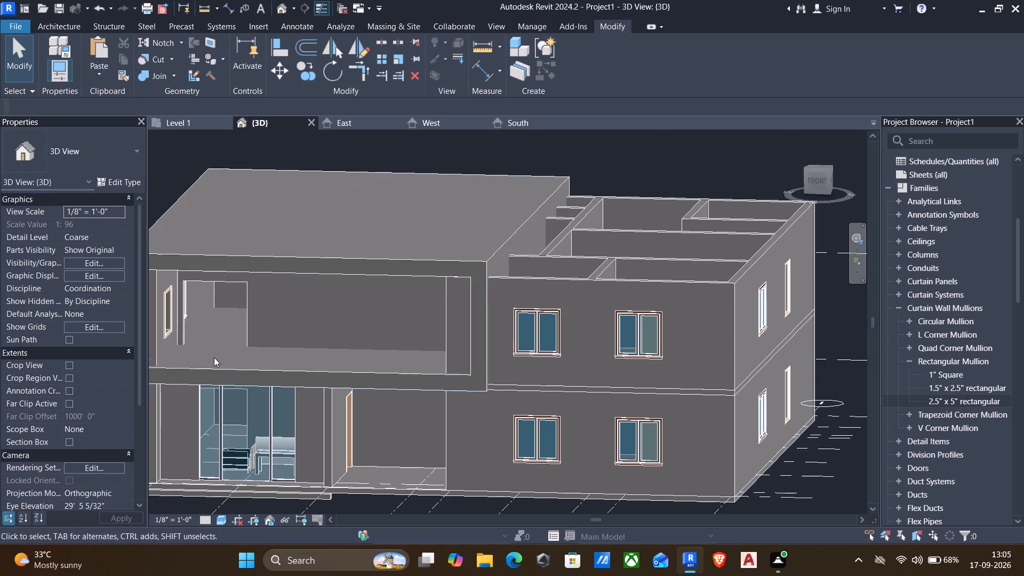
{"action": "scroll", "coordinate": [218, 357], "scroll_direction": "down", "scroll_amount": 2}
{"action": "middle_click_drag", "start_coordinate": [216, 358], "coordinate": [247, 360]}
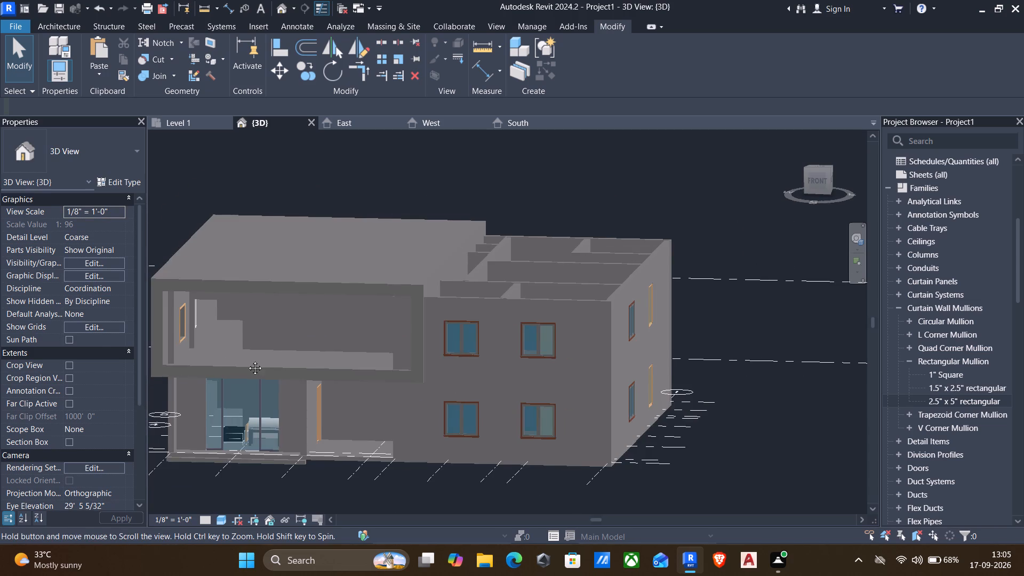
{"action": "middle_click_drag", "start_coordinate": [247, 360], "coordinate": [249, 359]}
{"action": "scroll", "coordinate": [491, 369], "scroll_direction": "up", "scroll_amount": 3}
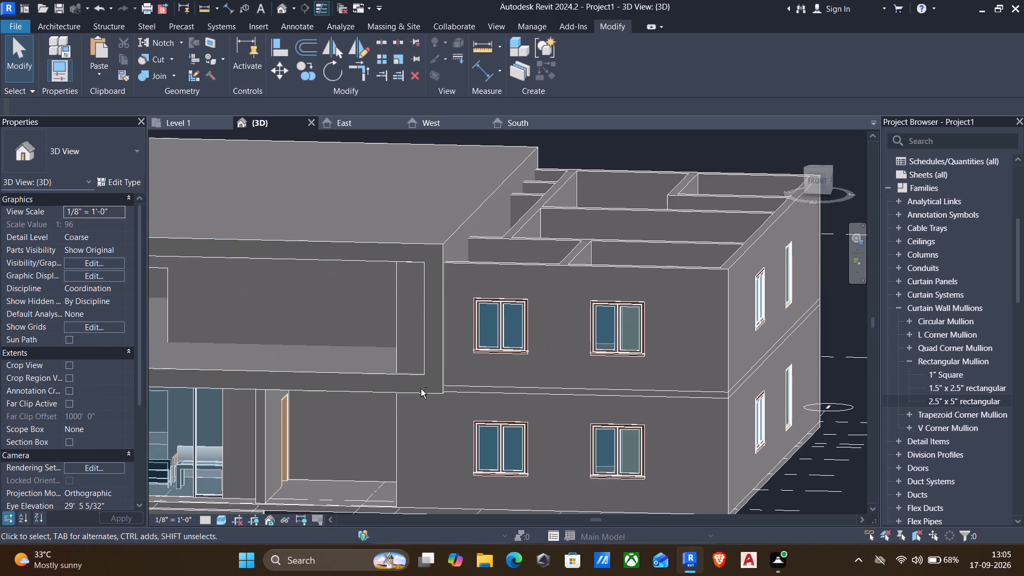
{"action": "scroll", "coordinate": [421, 383], "scroll_direction": "down", "scroll_amount": 3}
{"action": "middle_click_drag", "start_coordinate": [406, 365], "coordinate": [380, 369], "text": "shift"}
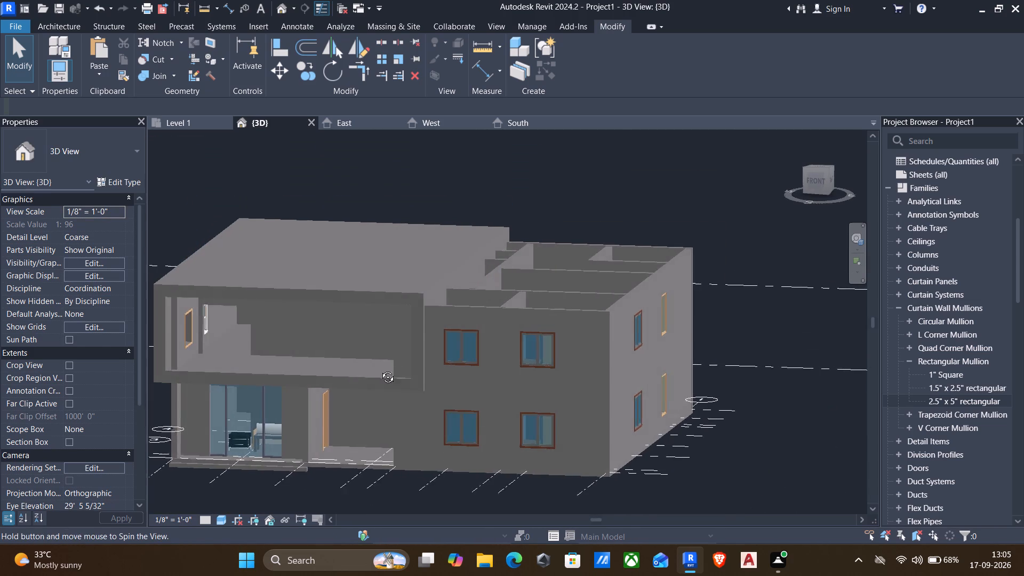
{"action": "middle_click_drag", "start_coordinate": [380, 369], "coordinate": [432, 415], "text": "shift"}
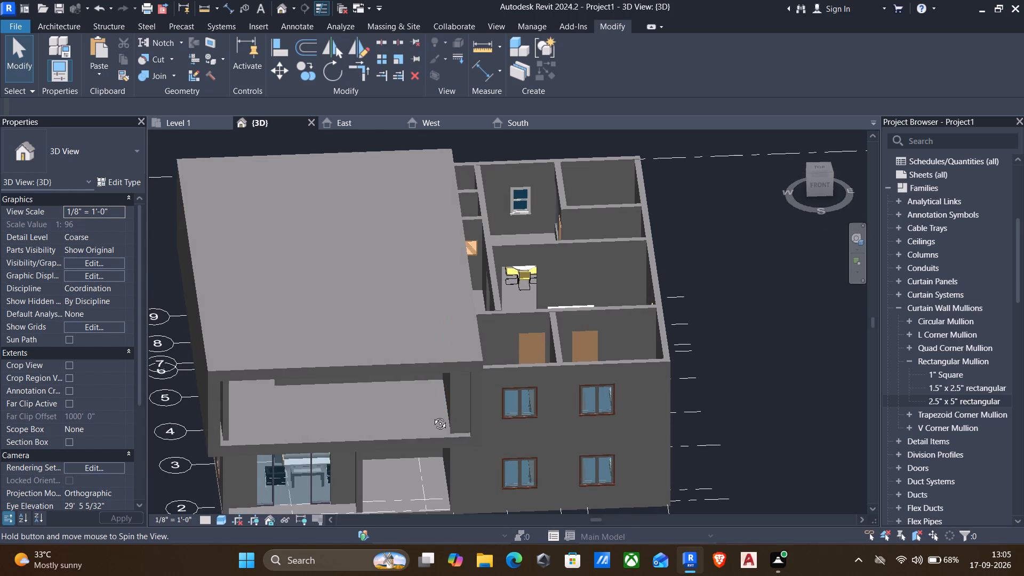
{"action": "middle_click_drag", "start_coordinate": [432, 415], "coordinate": [414, 403], "text": "shift"}
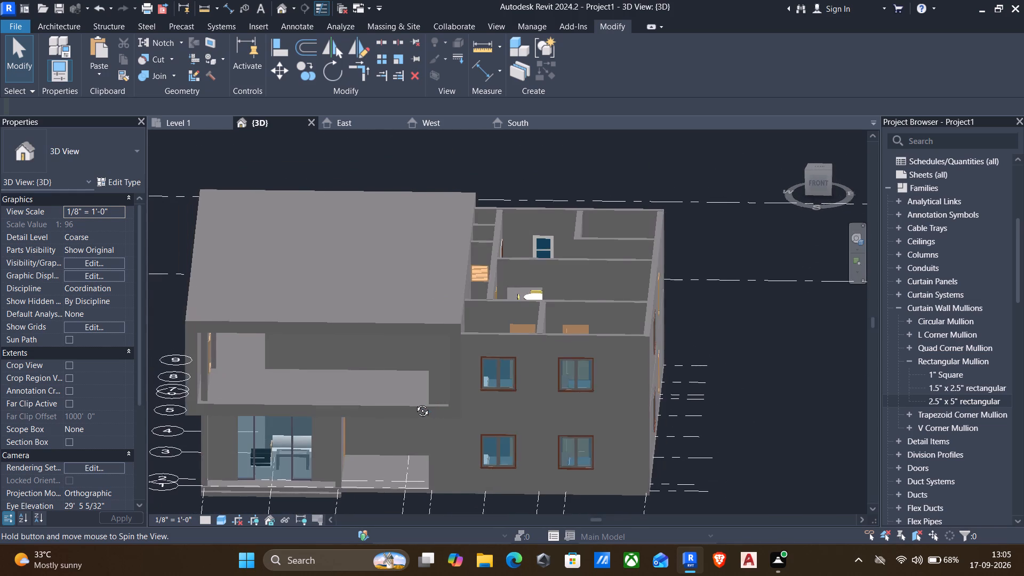
{"action": "middle_click_drag", "start_coordinate": [414, 403], "coordinate": [418, 346], "text": "shift"}
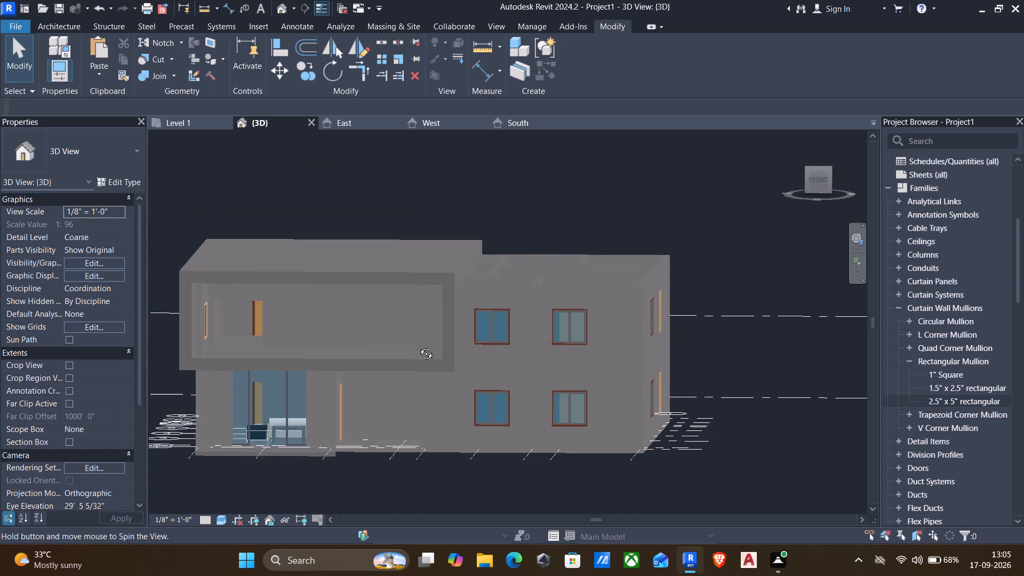
{"action": "middle_click_drag", "start_coordinate": [418, 346], "coordinate": [485, 345], "text": "shift"}
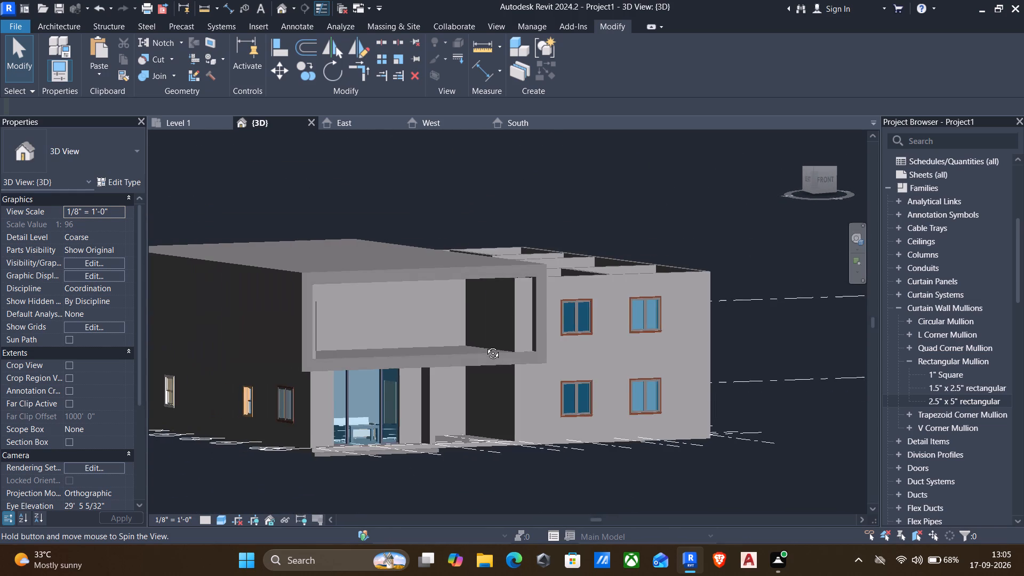
{"action": "middle_click_drag", "start_coordinate": [485, 345], "coordinate": [403, 376], "text": "shift"}
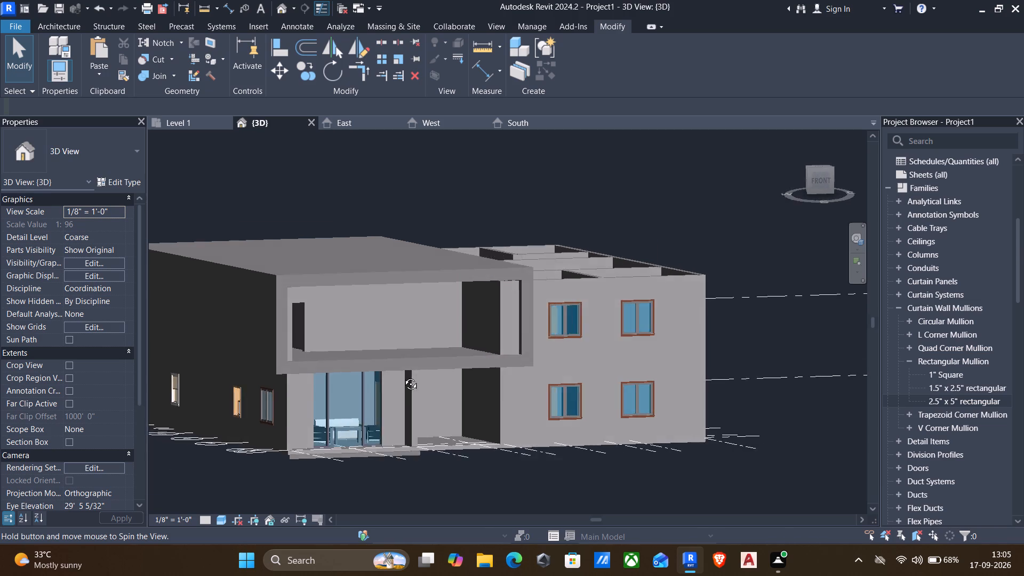
{"action": "middle_click_drag", "start_coordinate": [403, 376], "coordinate": [371, 436], "text": "shift"}
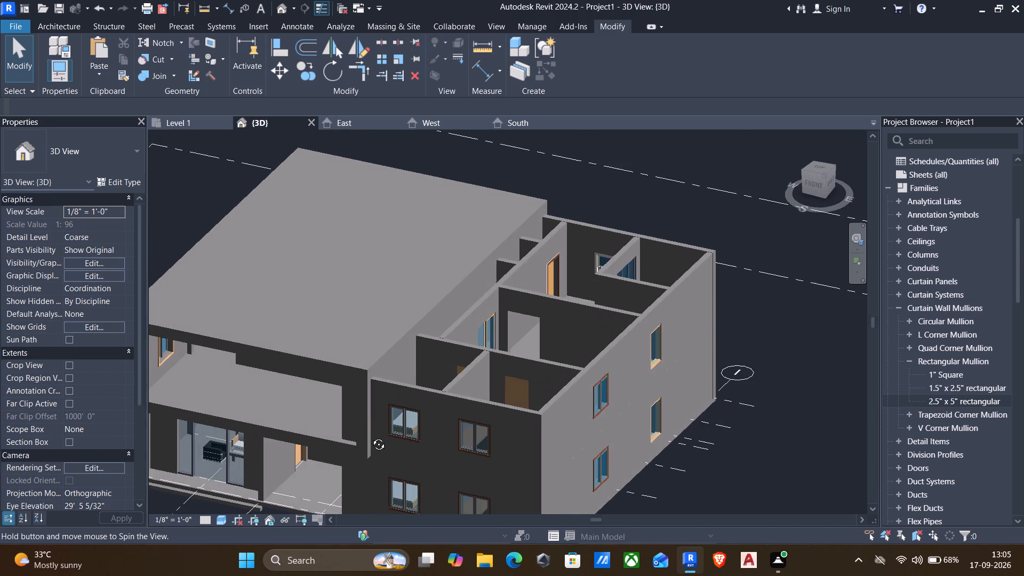
{"action": "middle_click_drag", "start_coordinate": [371, 436], "coordinate": [348, 445], "text": "shift"}
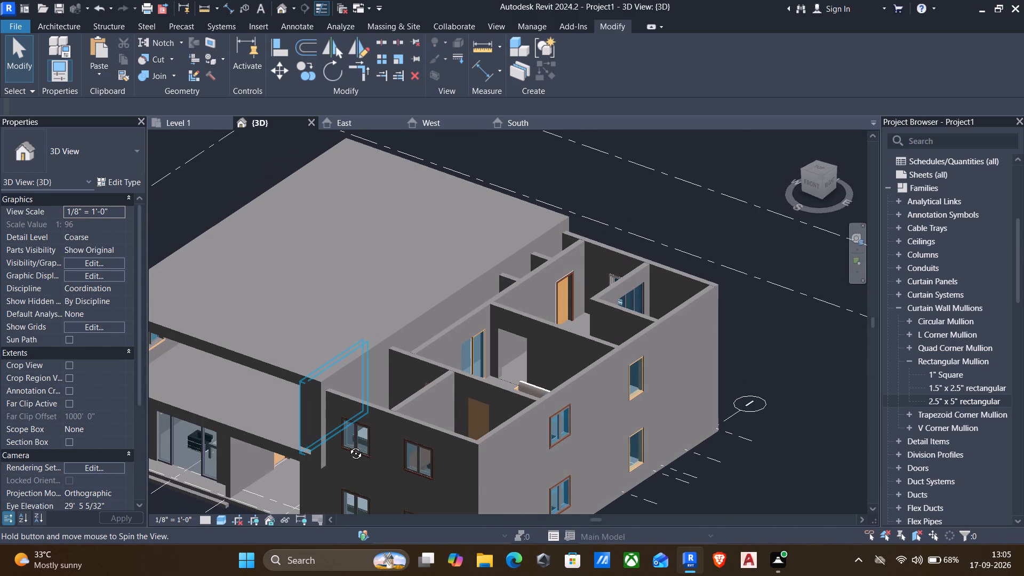
{"action": "middle_click_drag", "start_coordinate": [348, 445], "coordinate": [364, 383], "text": "shift"}
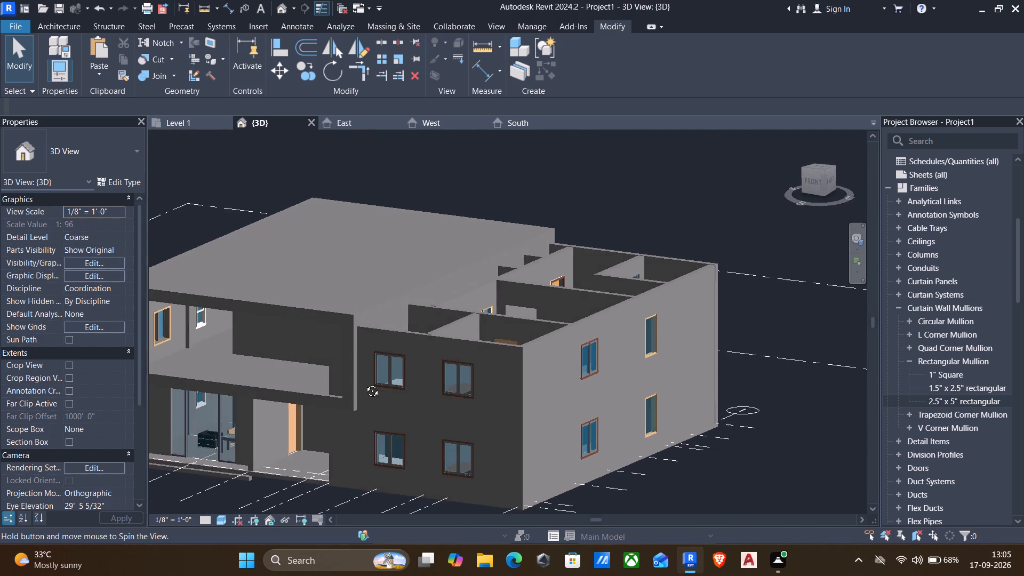
{"action": "middle_click_drag", "start_coordinate": [364, 383], "coordinate": [380, 371], "text": "shift"}
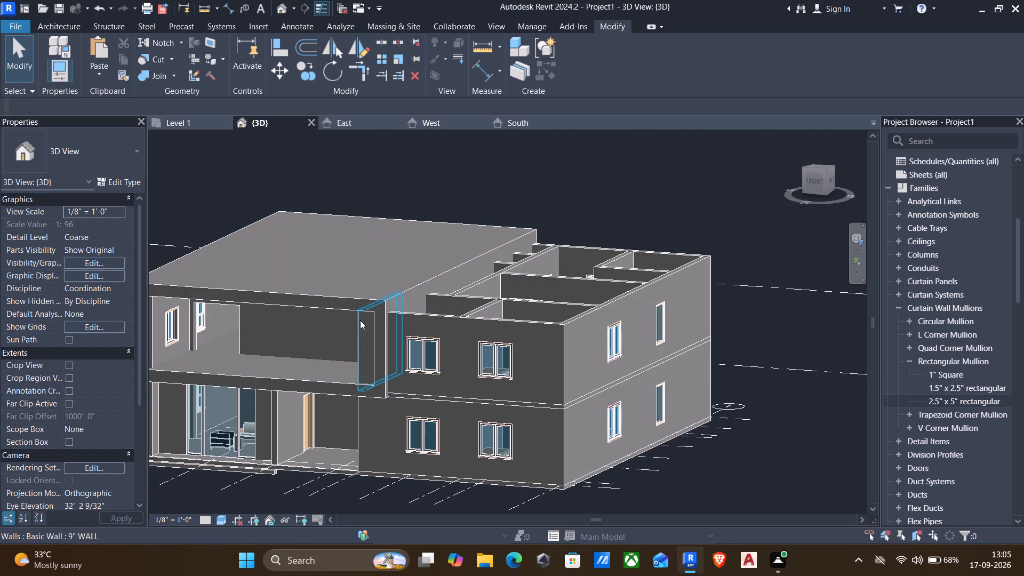
{"action": "scroll", "coordinate": [331, 322], "scroll_direction": "down", "scroll_amount": 3}
{"action": "scroll", "coordinate": [270, 344], "scroll_direction": "down", "scroll_amount": 1}
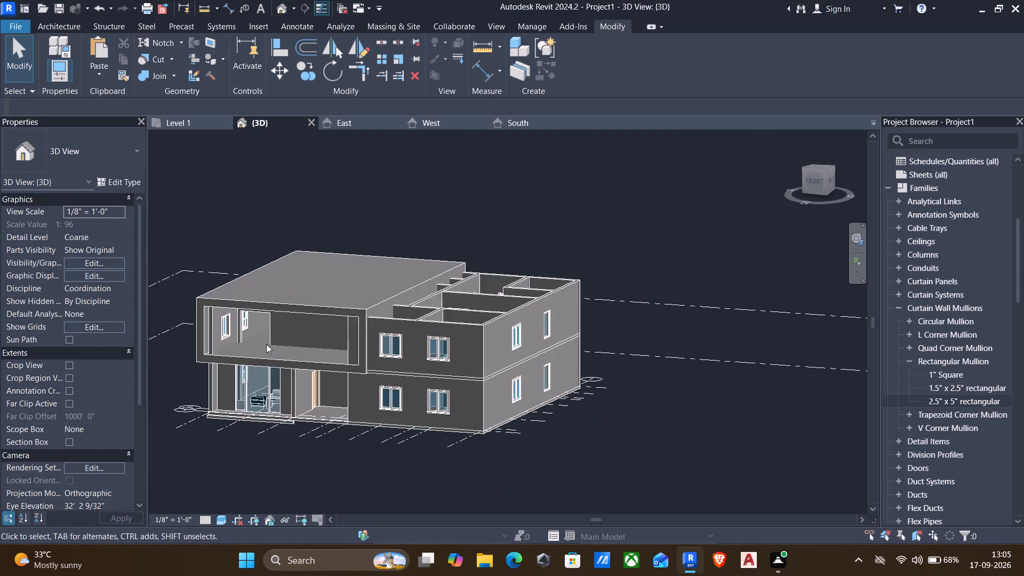
{"action": "middle_click", "coordinate": [244, 358], "text": "shift"}
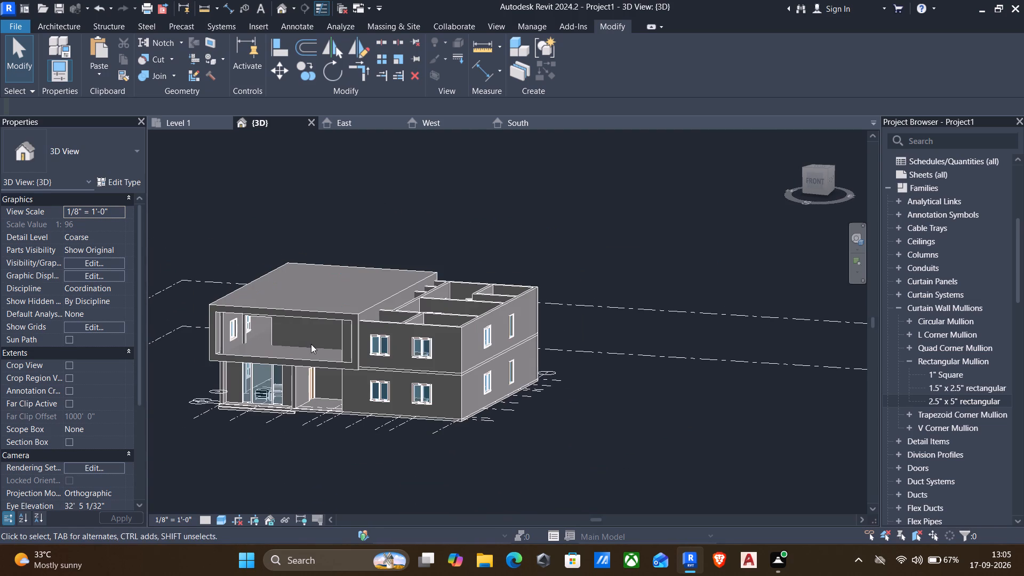
Delete the hollowed in-place exterior wall model around the upper floor.
{"action": "key", "text": "Escape"}
{"action": "left_click", "coordinate": [296, 305]}
{"action": "key", "text": "Delete"}
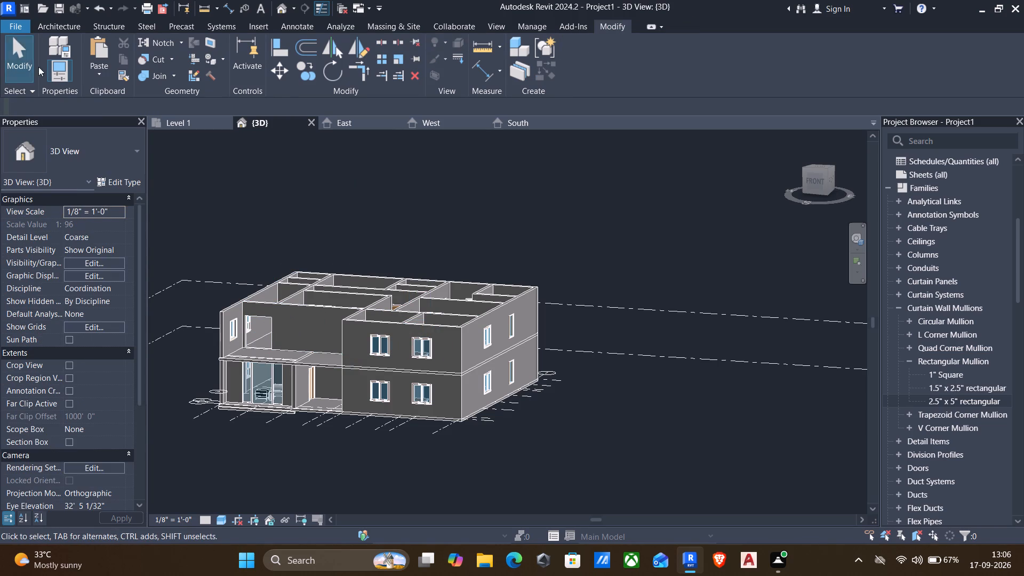
Create a new in-place model in the Generic Models category, named "extrusionn".
{"action": "left_click", "coordinate": [58, 26]}
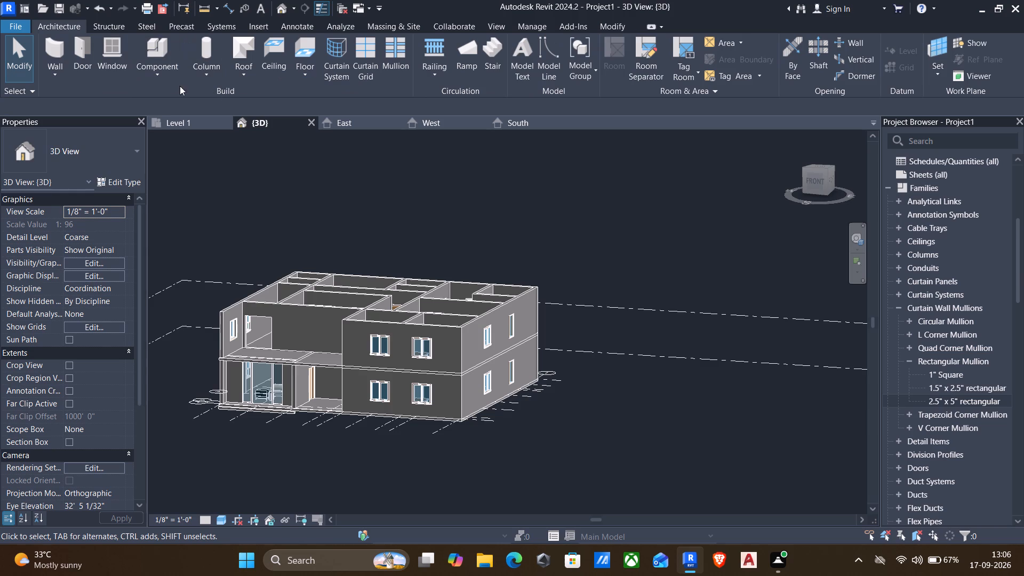
{"action": "left_click", "coordinate": [166, 74]}
{"action": "left_click", "coordinate": [170, 129]}
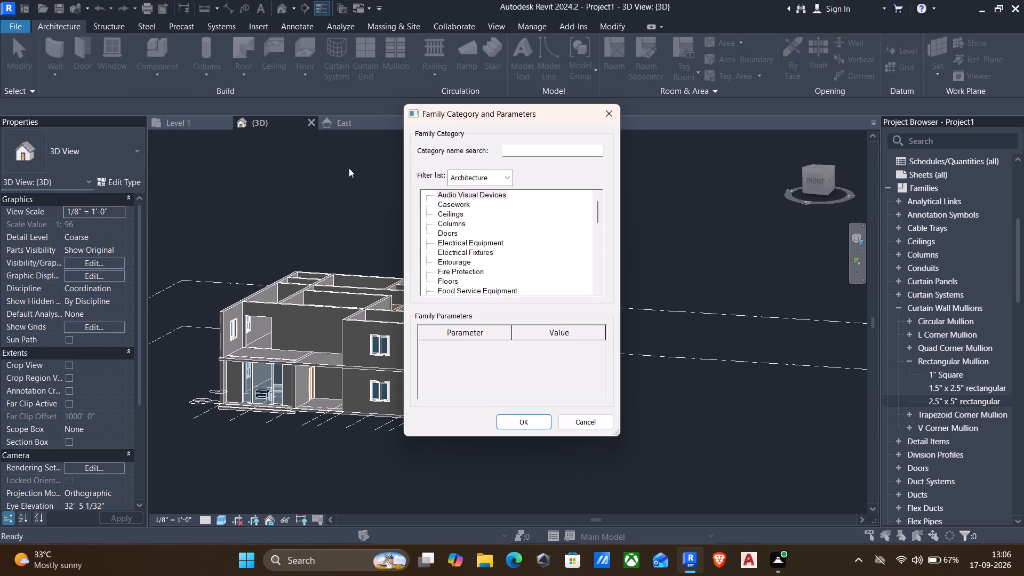
{"action": "scroll", "coordinate": [493, 226], "scroll_direction": "down", "scroll_amount": 5}
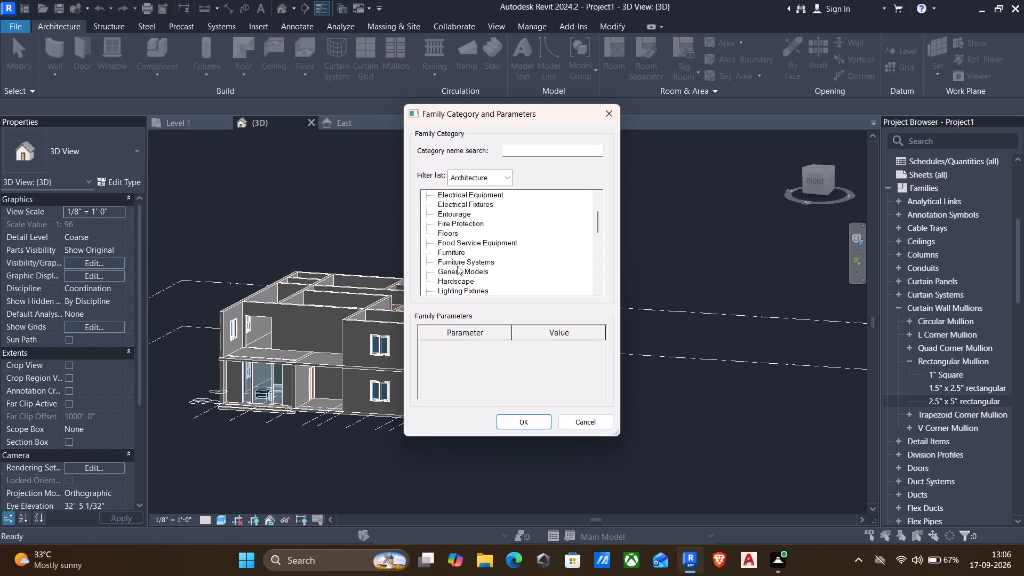
{"action": "left_click", "coordinate": [451, 271]}
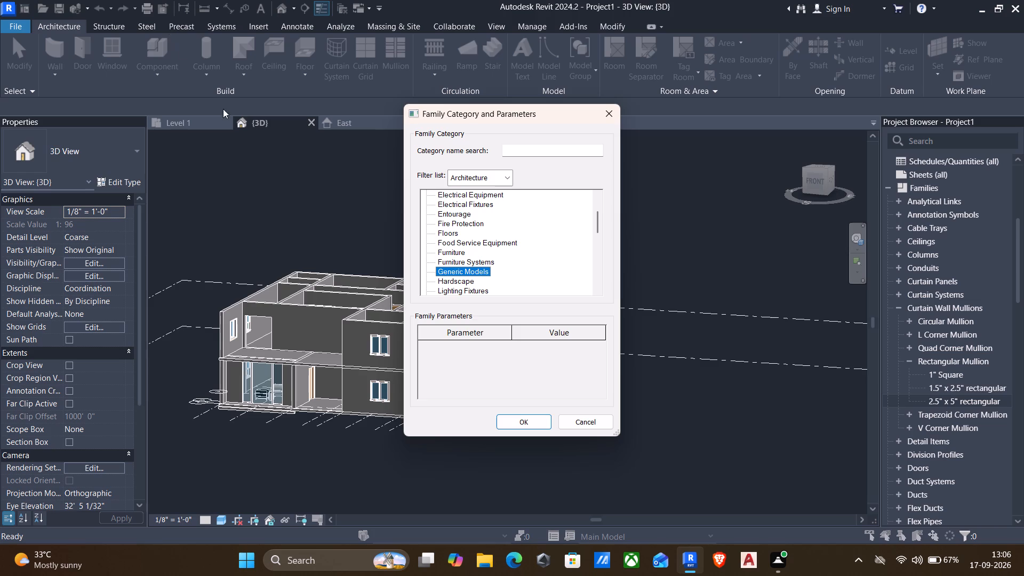
{"action": "left_click", "coordinate": [529, 425]}
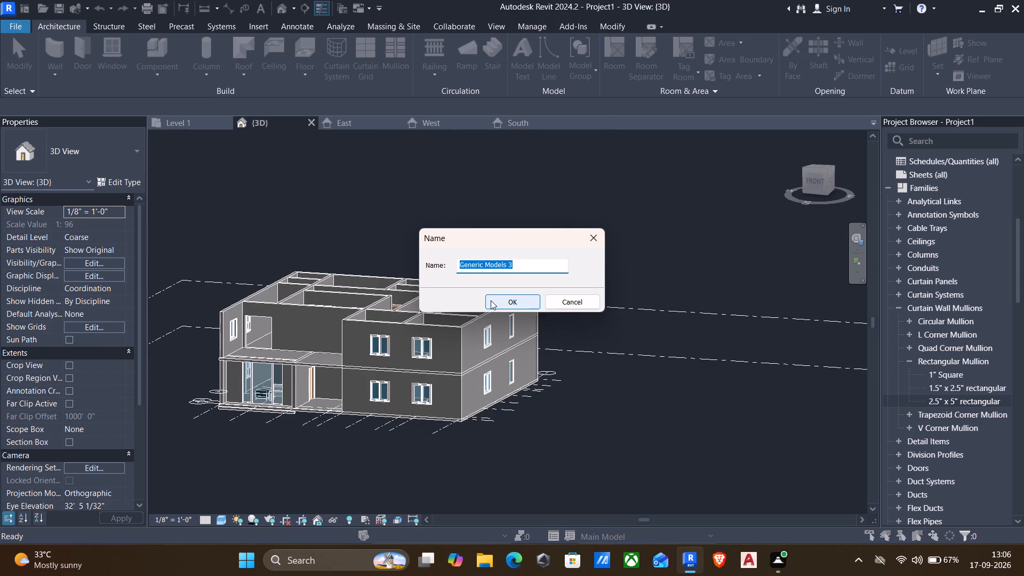
{"action": "key", "text": "BackSpace"}
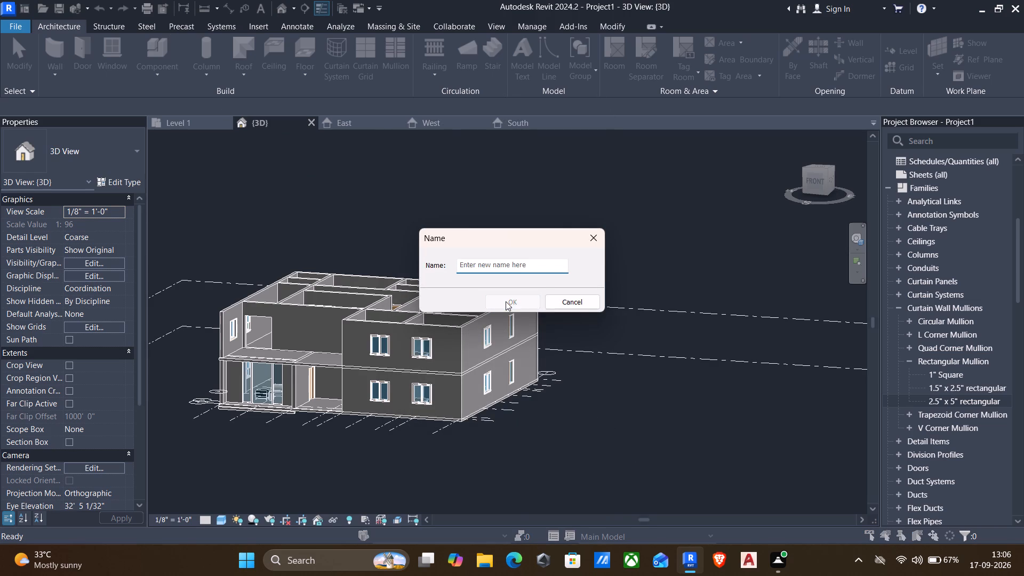
{"action": "key", "text": "e"}
{"action": "type", "text": "xtrusionn"}
{"action": "key", "text": "space"}
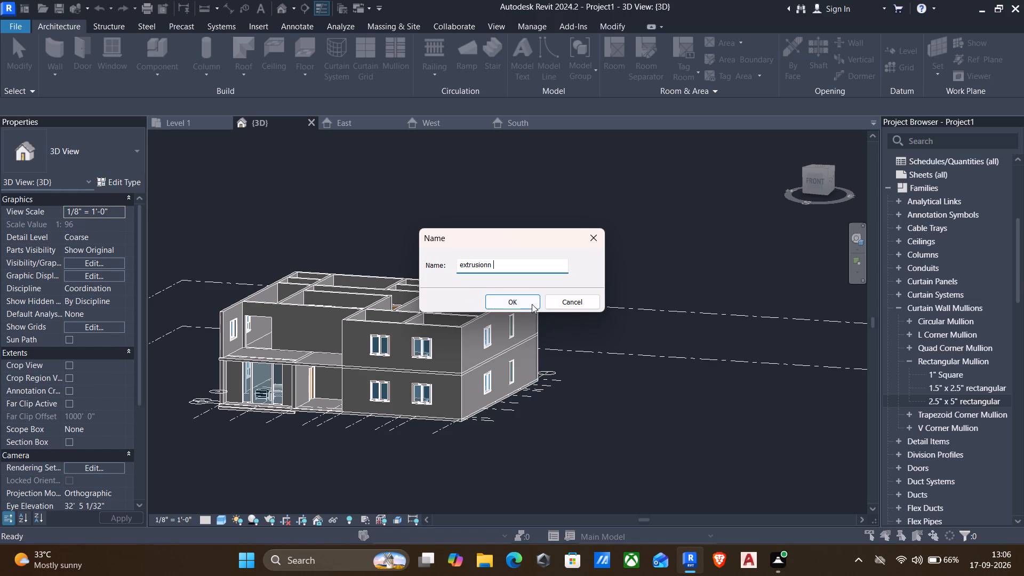
{"action": "left_click", "coordinate": [522, 300]}
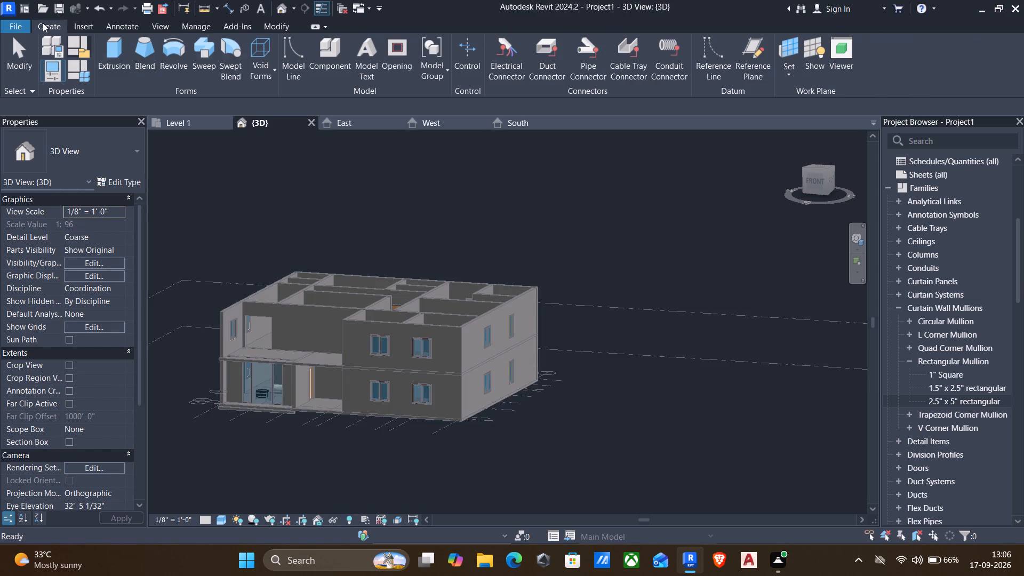
Start a solid extrusion and set its work plane to the front end face of the upper-floor 9" side wall near grid A.
{"action": "left_click", "coordinate": [113, 51]}
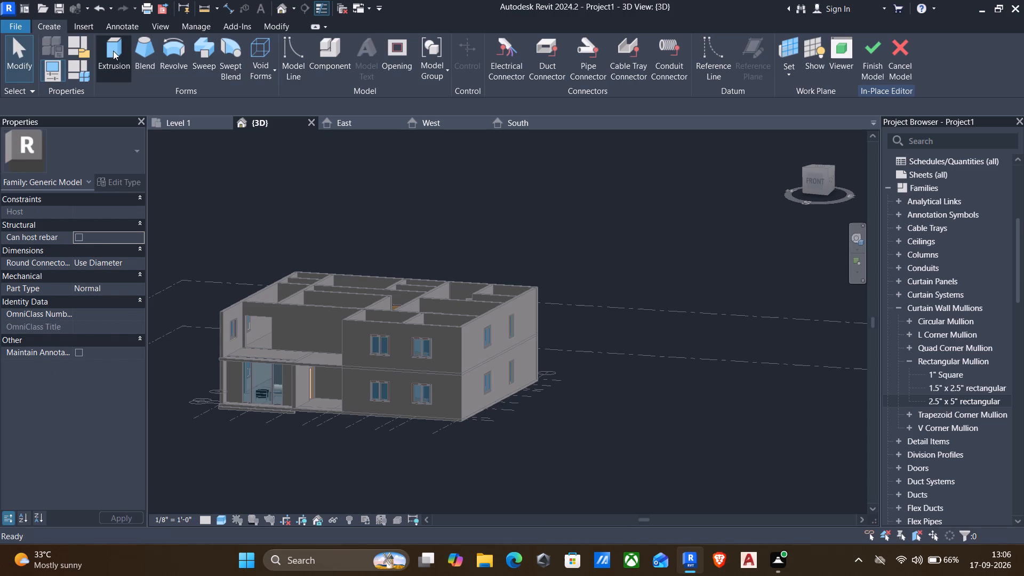
{"action": "left_click", "coordinate": [606, 68]}
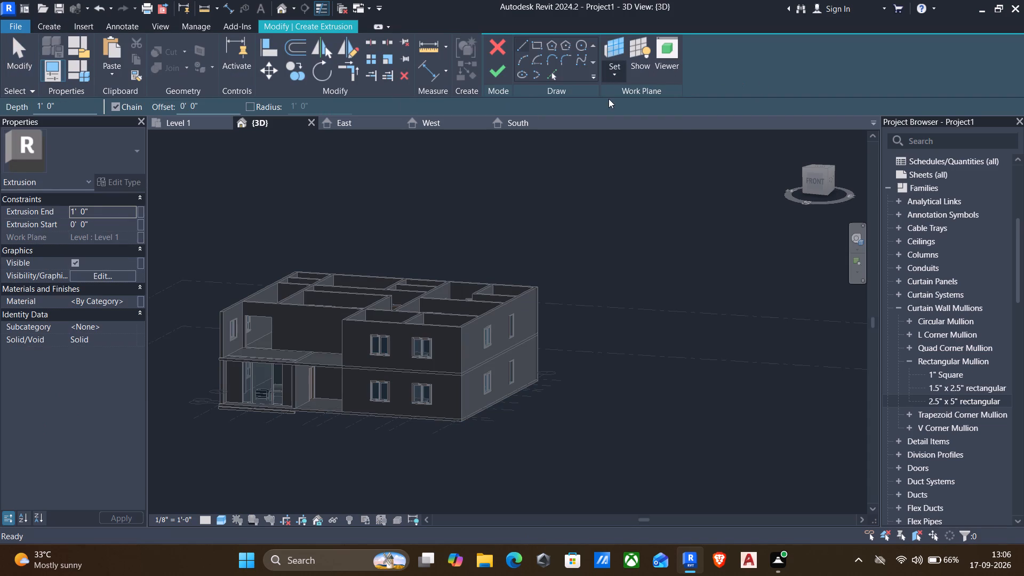
{"action": "left_click", "coordinate": [622, 121]}
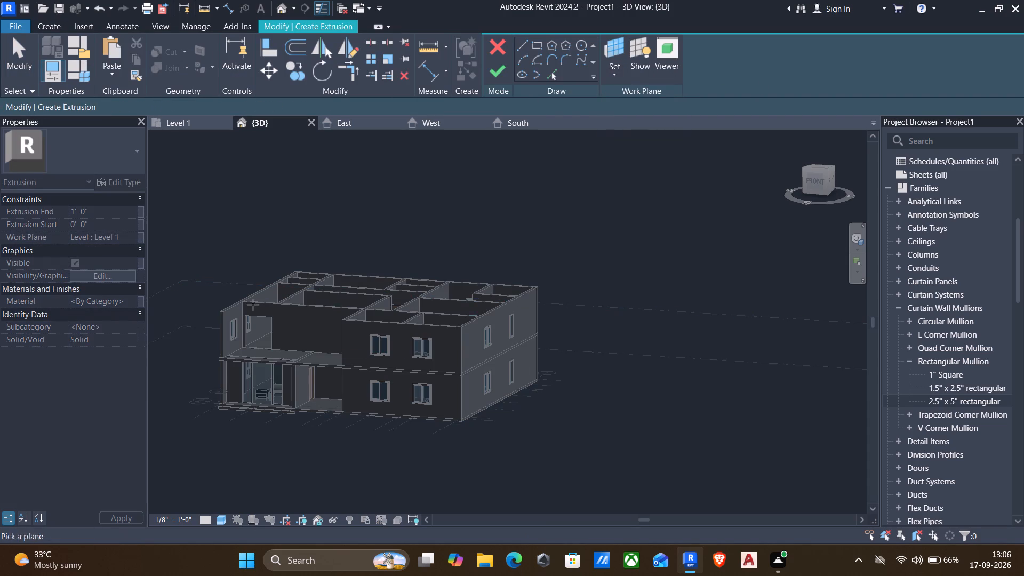
{"action": "scroll", "coordinate": [357, 330], "scroll_direction": "up", "scroll_amount": 3}
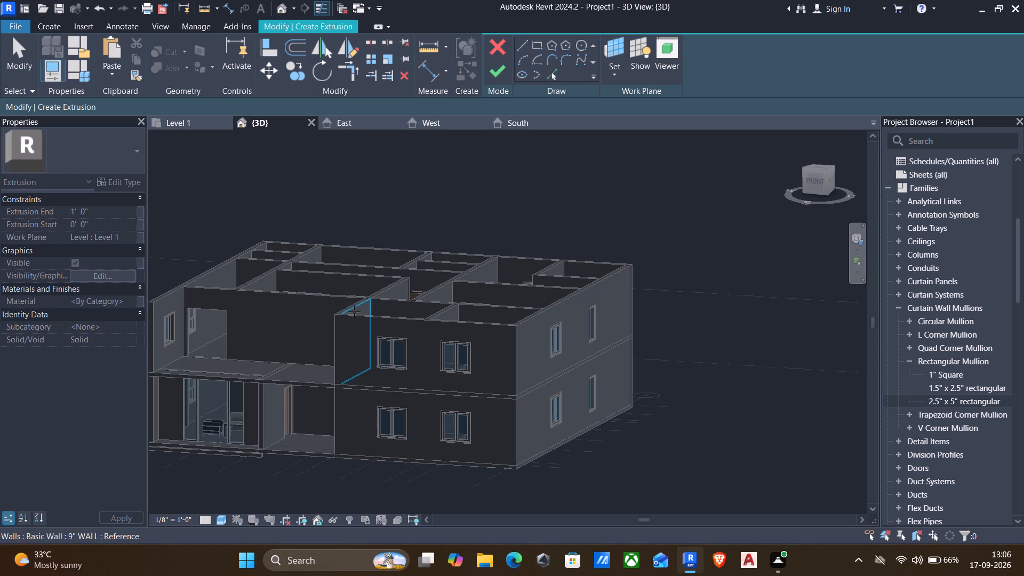
{"action": "scroll", "coordinate": [323, 327], "scroll_direction": "down", "scroll_amount": 2}
{"action": "scroll", "coordinate": [193, 330], "scroll_direction": "up", "scroll_amount": 3}
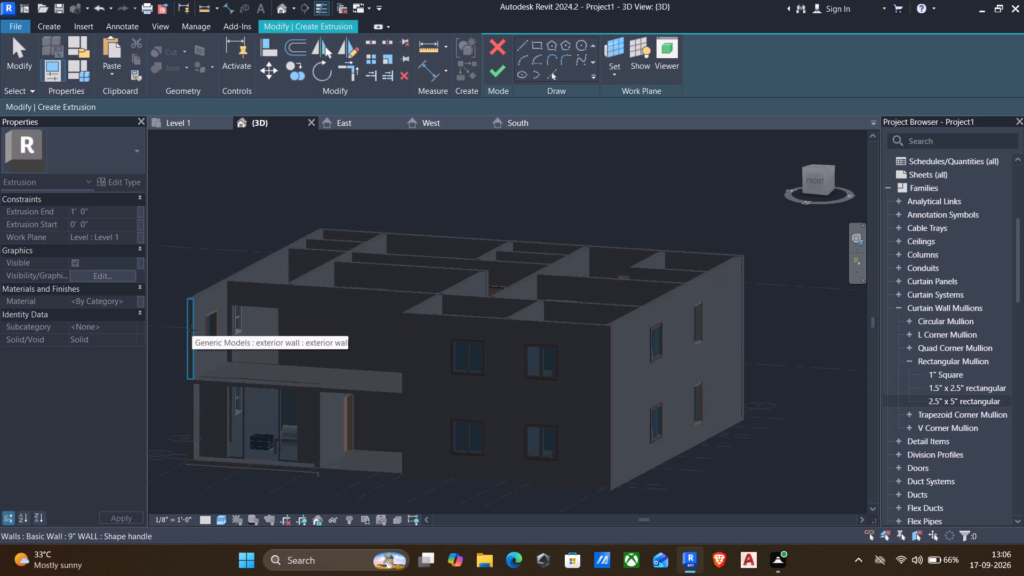
{"action": "left_click", "coordinate": [192, 330]}
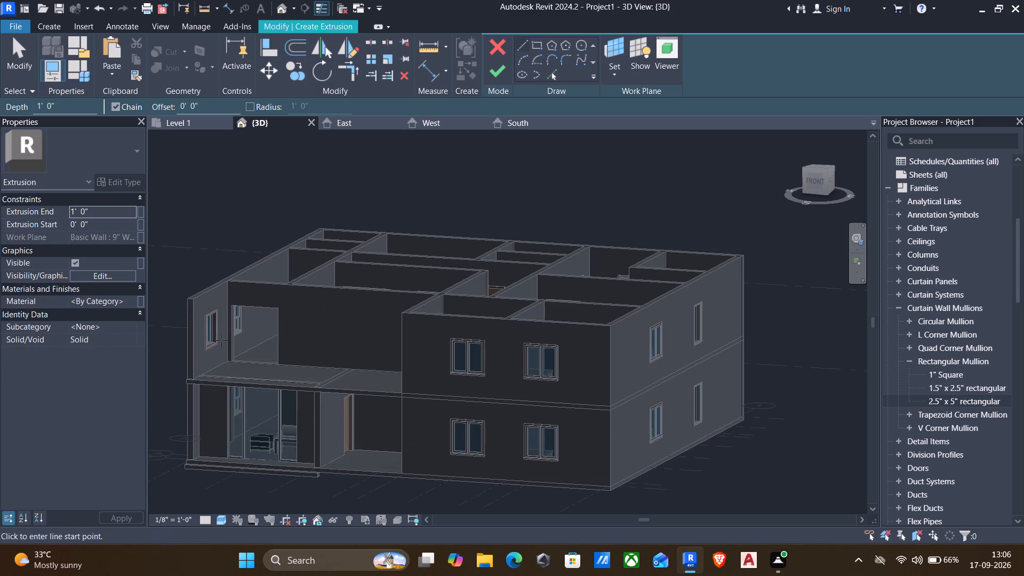
Sketch a rectangle about 30'-9" by 10'-6" in front view, from the upper slab's underside at grid A to the wall top between grids E and F.
{"action": "left_click", "coordinate": [536, 43]}
{"action": "left_click", "coordinate": [816, 181]}
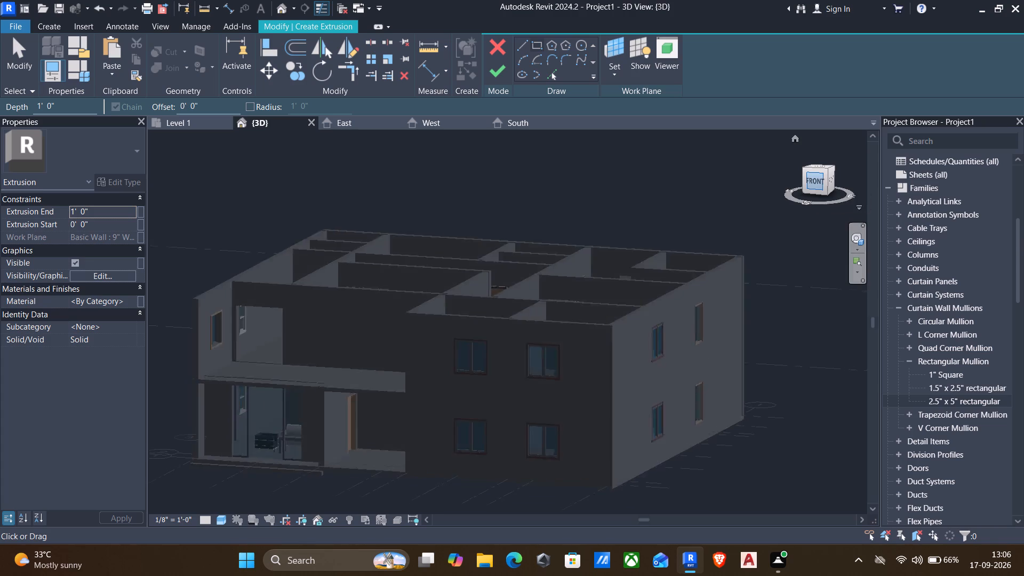
{"action": "scroll", "coordinate": [331, 308], "scroll_direction": "up", "scroll_amount": 3}
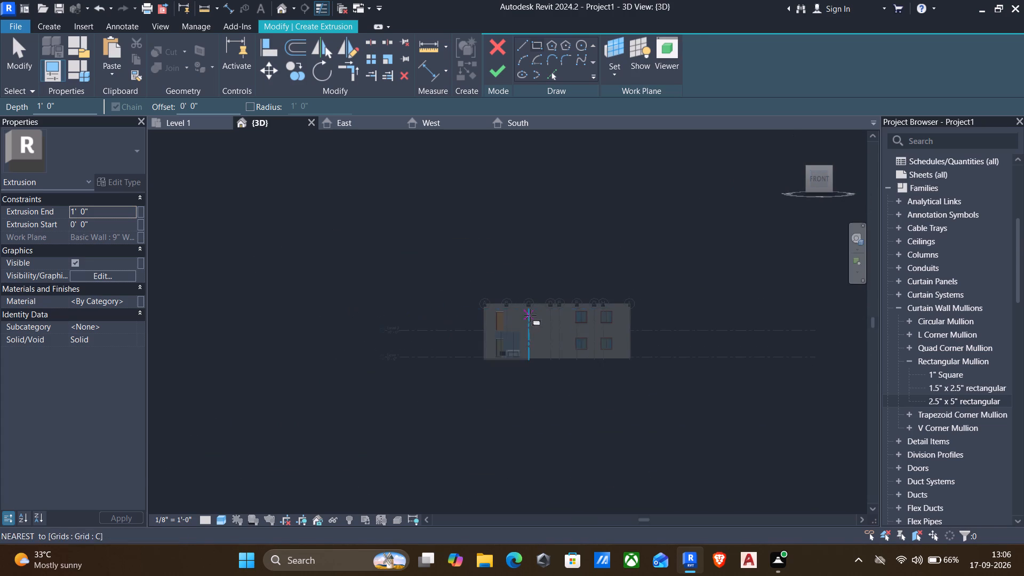
{"action": "scroll", "coordinate": [530, 315], "scroll_direction": "up", "scroll_amount": 4}
{"action": "scroll", "coordinate": [447, 311], "scroll_direction": "up", "scroll_amount": 7}
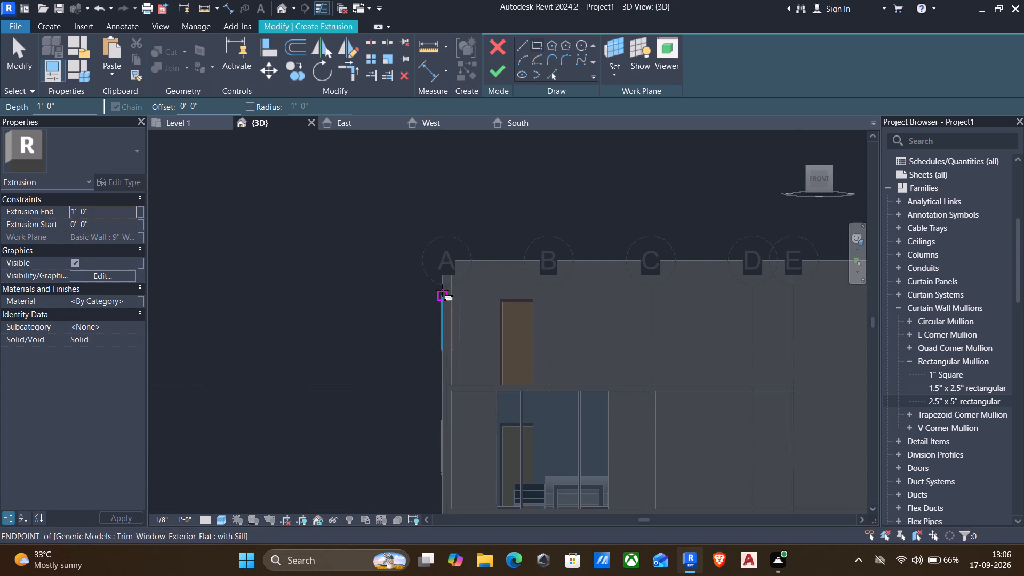
{"action": "scroll", "coordinate": [442, 281], "scroll_direction": "down", "scroll_amount": 2}
{"action": "scroll", "coordinate": [446, 276], "scroll_direction": "up", "scroll_amount": 2}
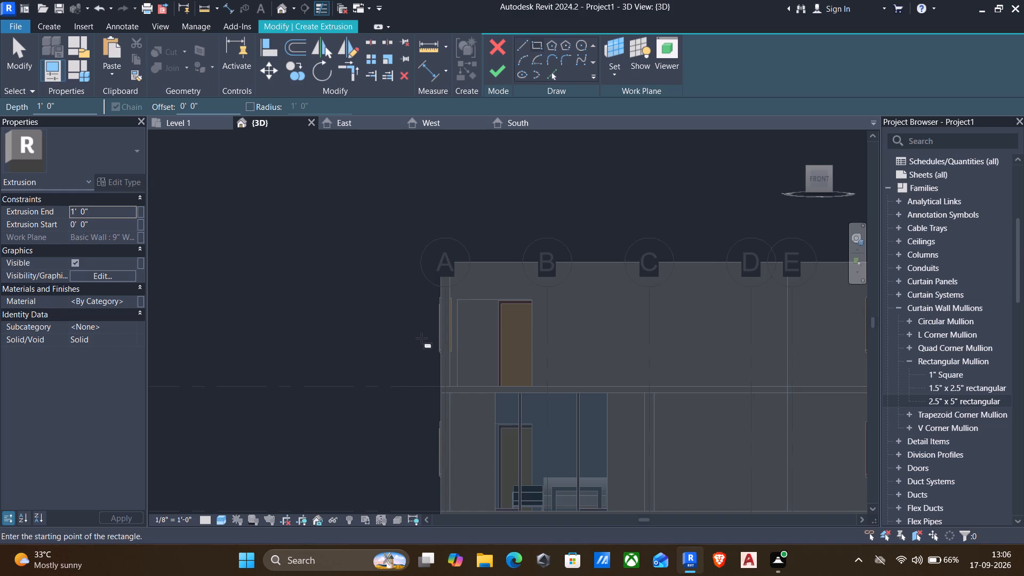
{"action": "scroll", "coordinate": [426, 336], "scroll_direction": "down", "scroll_amount": 2}
{"action": "scroll", "coordinate": [479, 252], "scroll_direction": "down", "scroll_amount": 1}
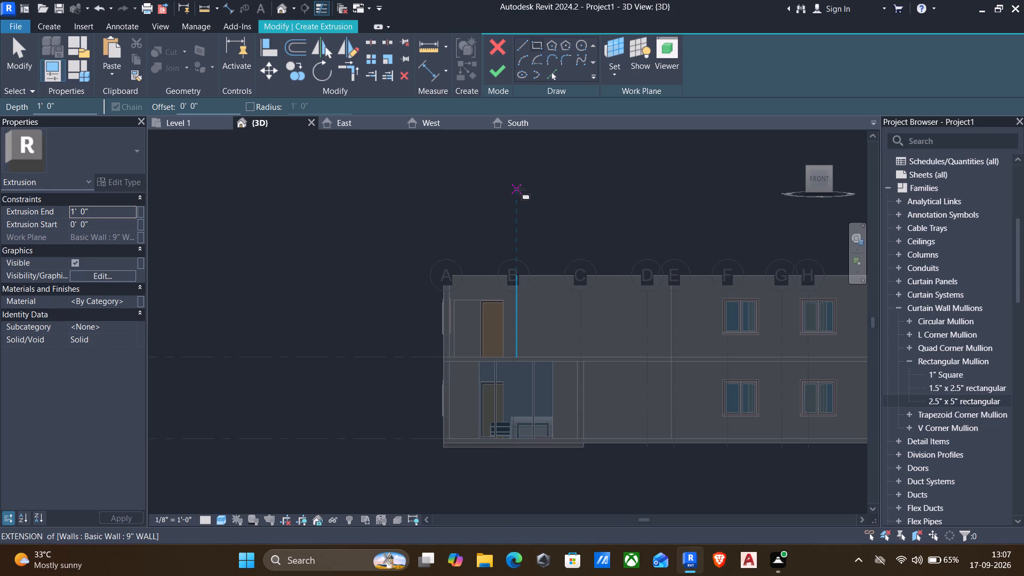
{"action": "scroll", "coordinate": [489, 327], "scroll_direction": "up", "scroll_amount": 2}
{"action": "scroll", "coordinate": [457, 359], "scroll_direction": "up", "scroll_amount": 3}
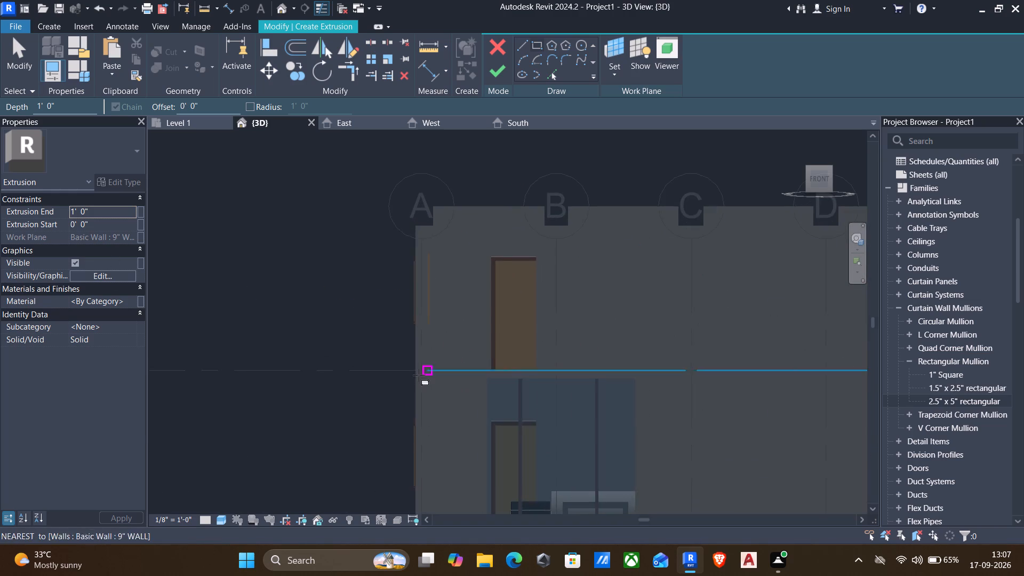
{"action": "scroll", "coordinate": [419, 375], "scroll_direction": "down", "scroll_amount": 2}
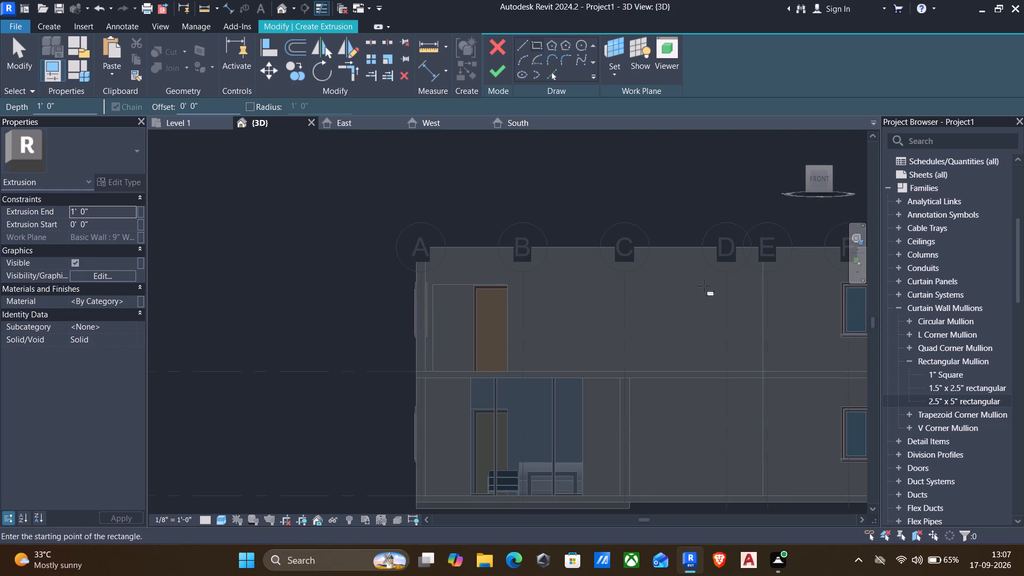
{"action": "scroll", "coordinate": [703, 287], "scroll_direction": "down", "scroll_amount": 2}
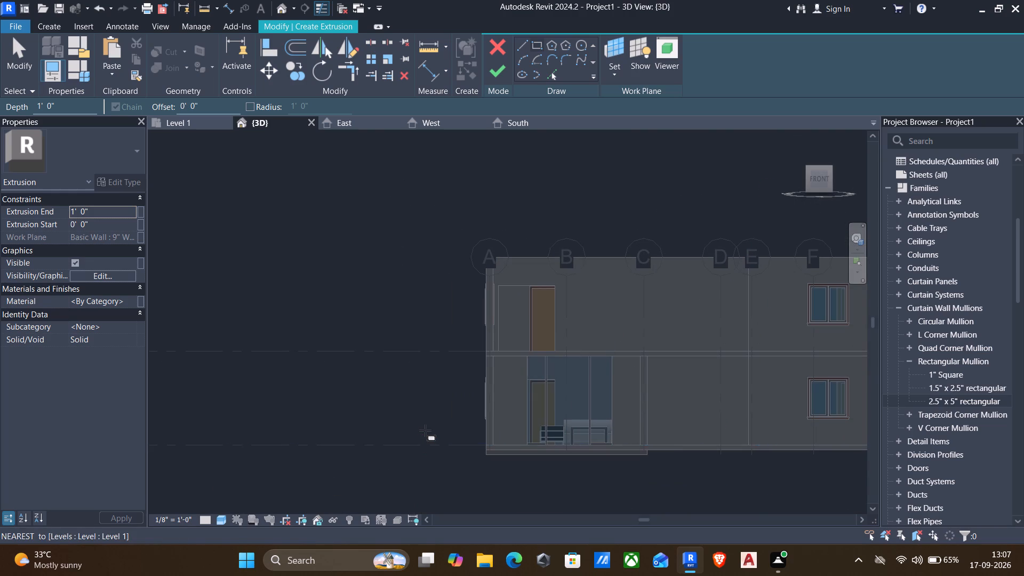
{"action": "scroll", "coordinate": [425, 429], "scroll_direction": "down", "scroll_amount": 1}
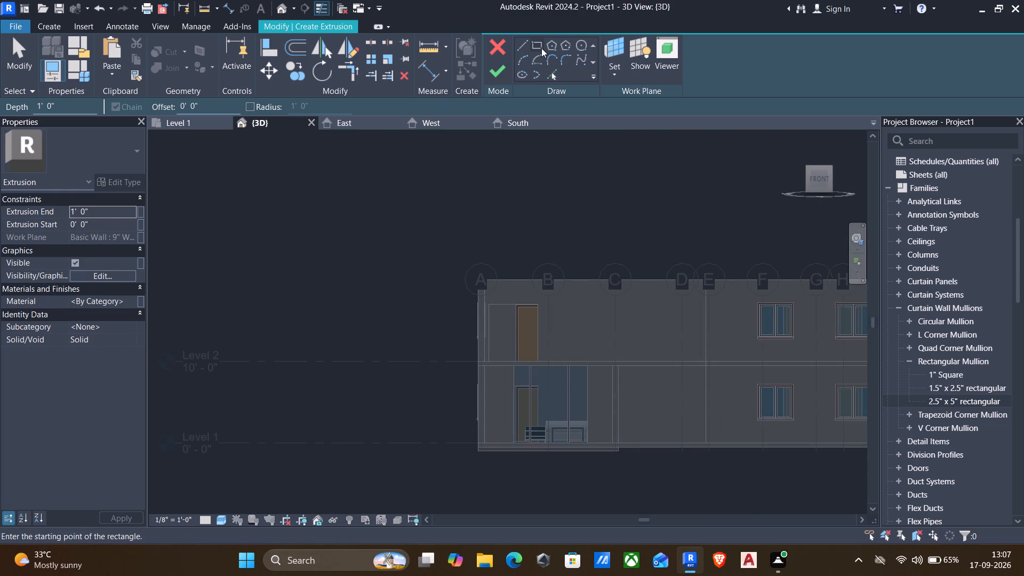
{"action": "left_click", "coordinate": [539, 46]}
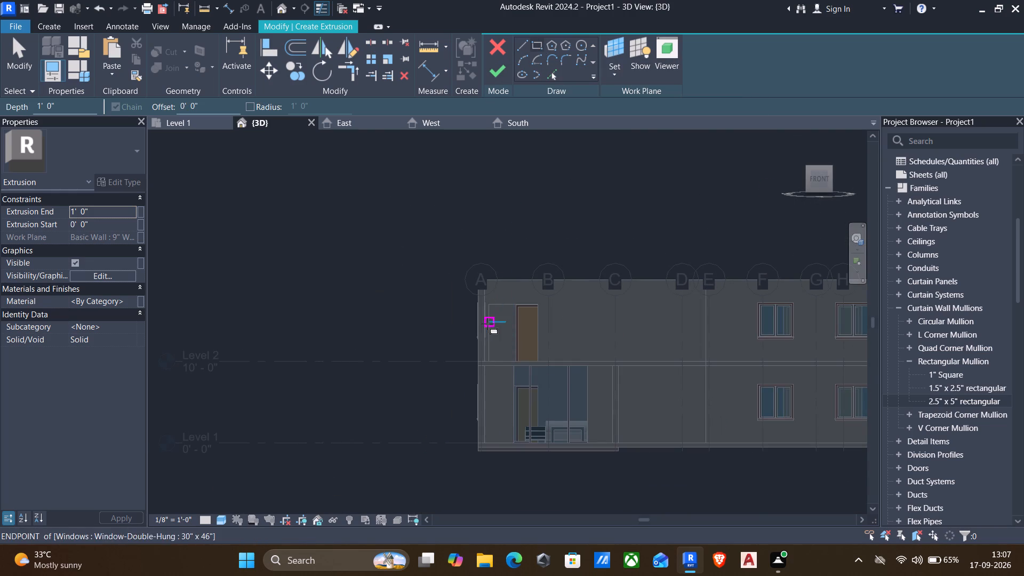
{"action": "scroll", "coordinate": [485, 358], "scroll_direction": "up", "scroll_amount": 6}
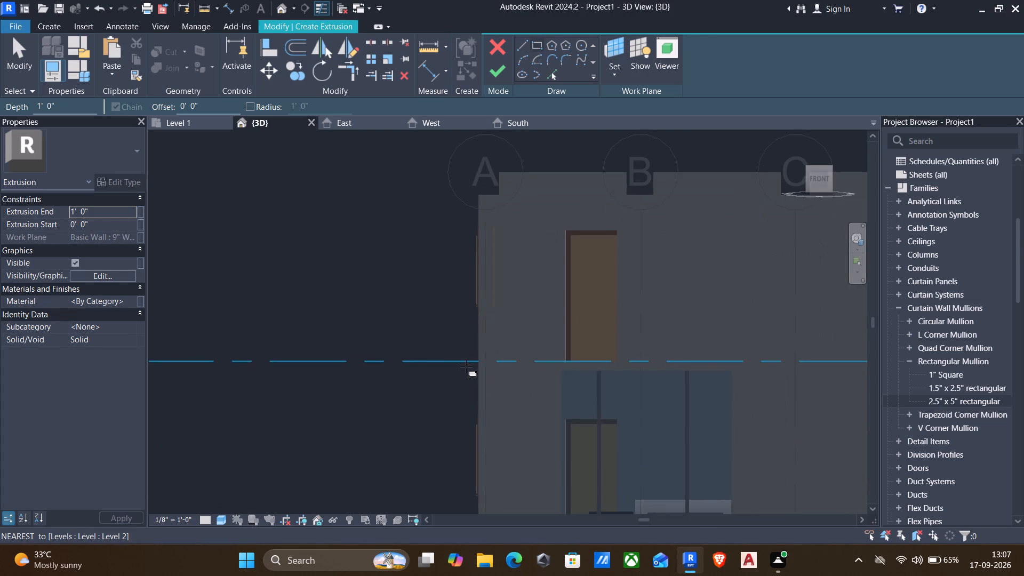
{"action": "left_click", "coordinate": [476, 369]}
{"action": "scroll", "coordinate": [503, 342], "scroll_direction": "down", "scroll_amount": 1}
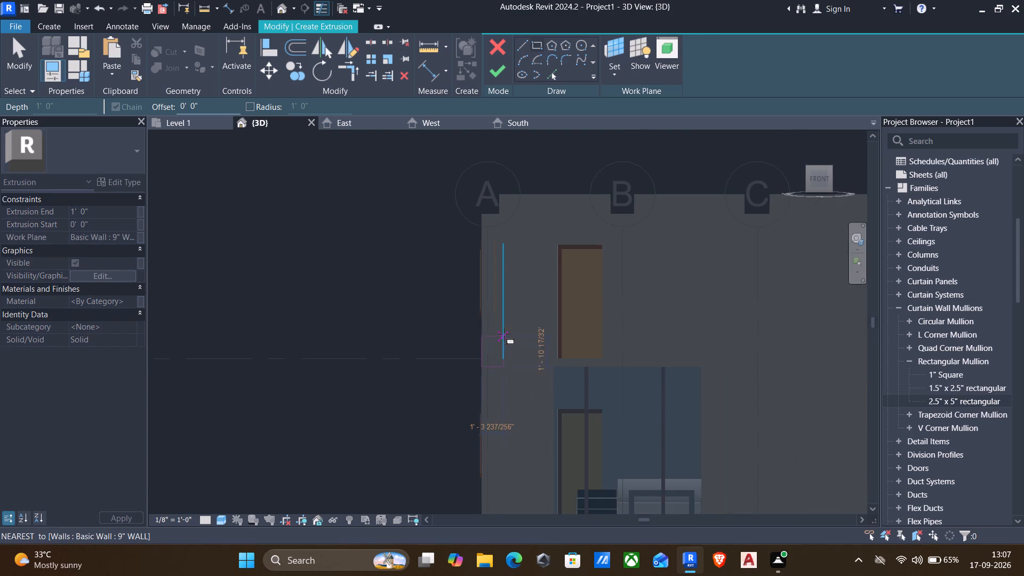
{"action": "scroll", "coordinate": [571, 339], "scroll_direction": "down", "scroll_amount": 1}
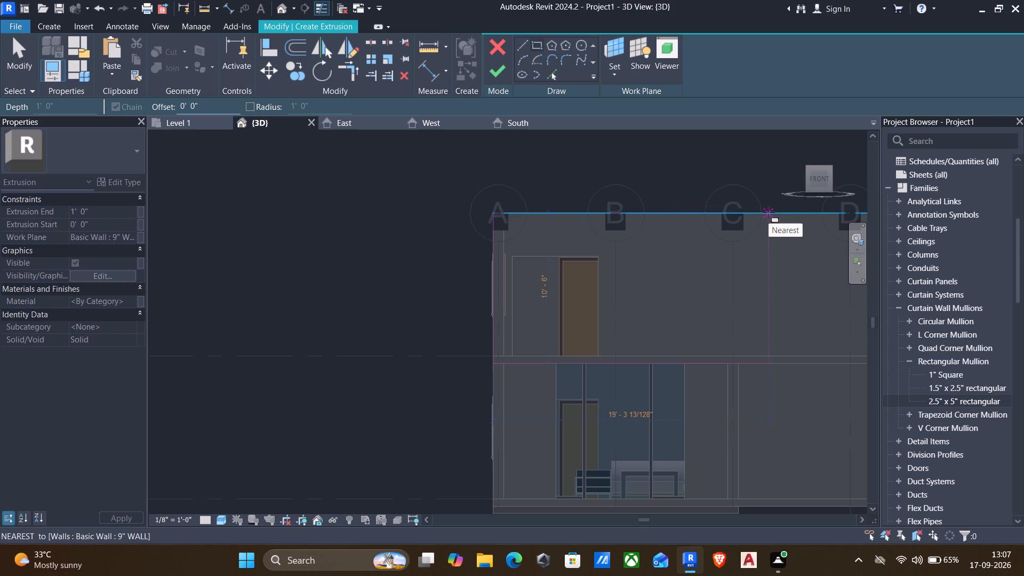
{"action": "middle_click_drag", "start_coordinate": [764, 217], "coordinate": [721, 231]}
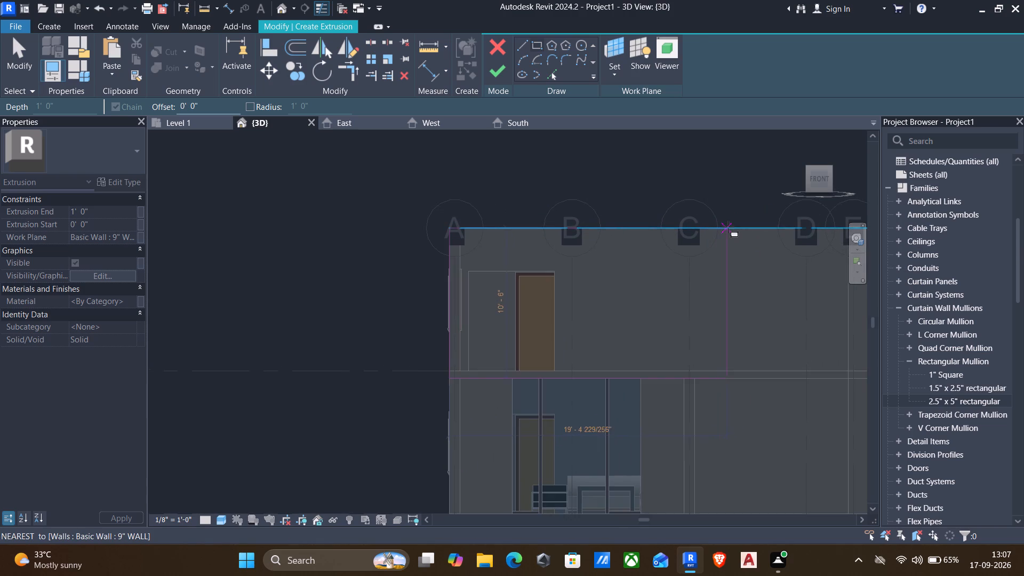
{"action": "scroll", "coordinate": [729, 227], "scroll_direction": "down", "scroll_amount": 1}
{"action": "middle_click_drag", "start_coordinate": [719, 231], "coordinate": [692, 231]}
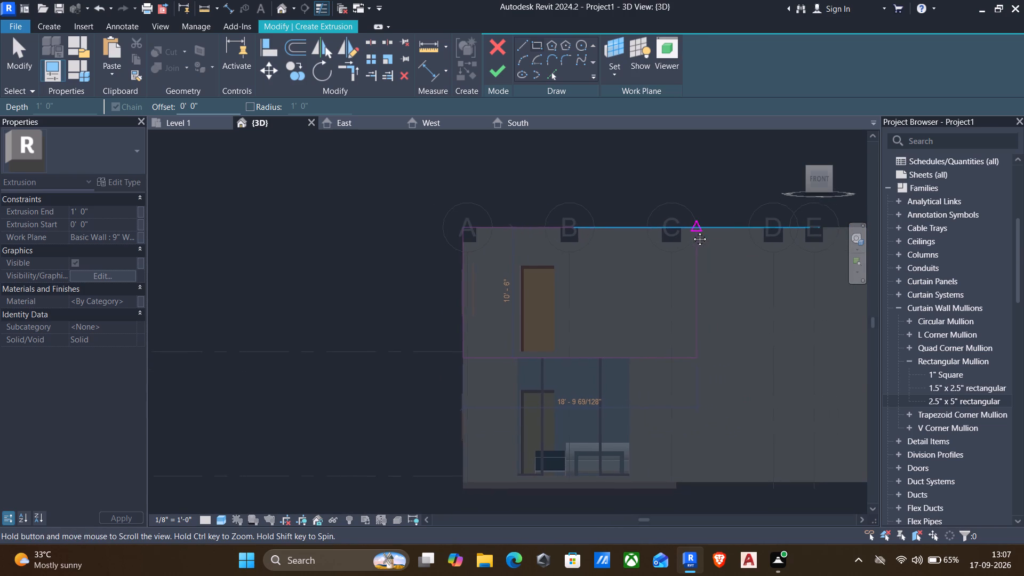
{"action": "middle_click_drag", "start_coordinate": [692, 231], "coordinate": [690, 231]}
{"action": "scroll", "coordinate": [674, 218], "scroll_direction": "down", "scroll_amount": 2}
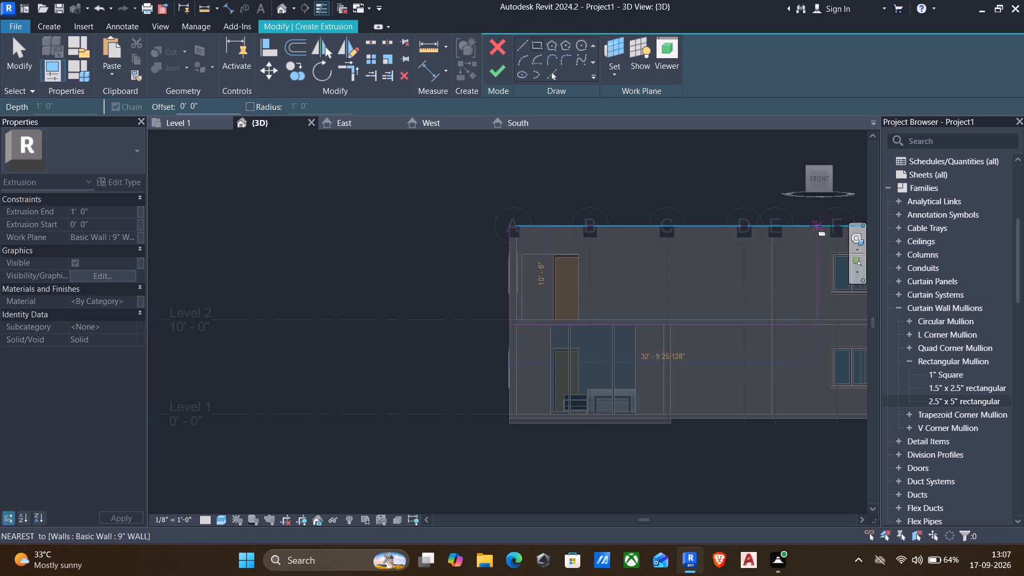
{"action": "left_click", "coordinate": [799, 225]}
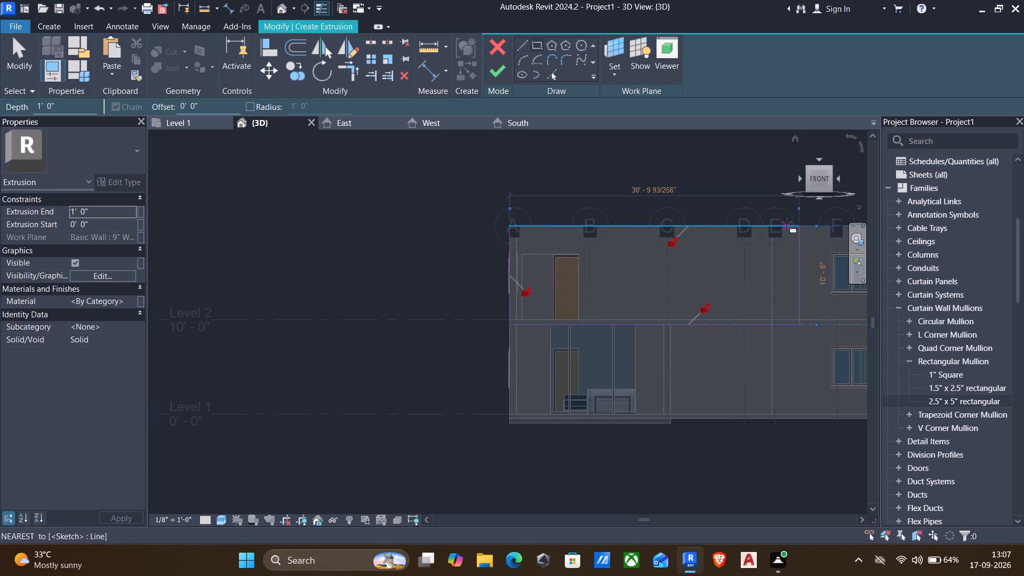
{"action": "key", "text": "Escape"}
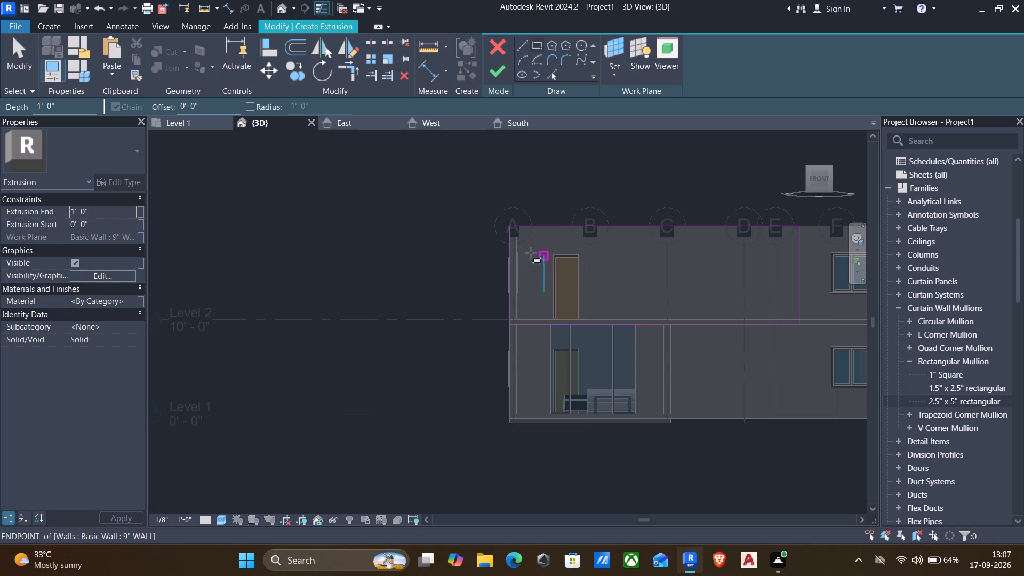
Nudge the sketched rectangle's vertical edge at grid A outward, widening the profile to about 32'-1".
{"action": "key", "text": "Escape"}
{"action": "left_click", "coordinate": [505, 290]}
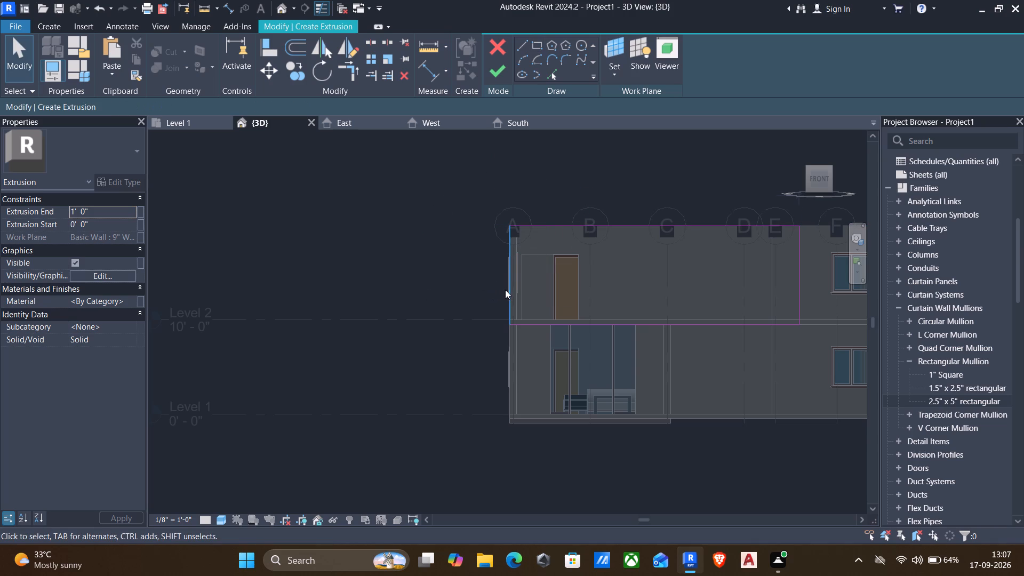
{"action": "key", "text": "Left"}
{"action": "key", "text": "Left"}
{"action": "key", "text": "Left"}
{"action": "key", "text": "Left"}
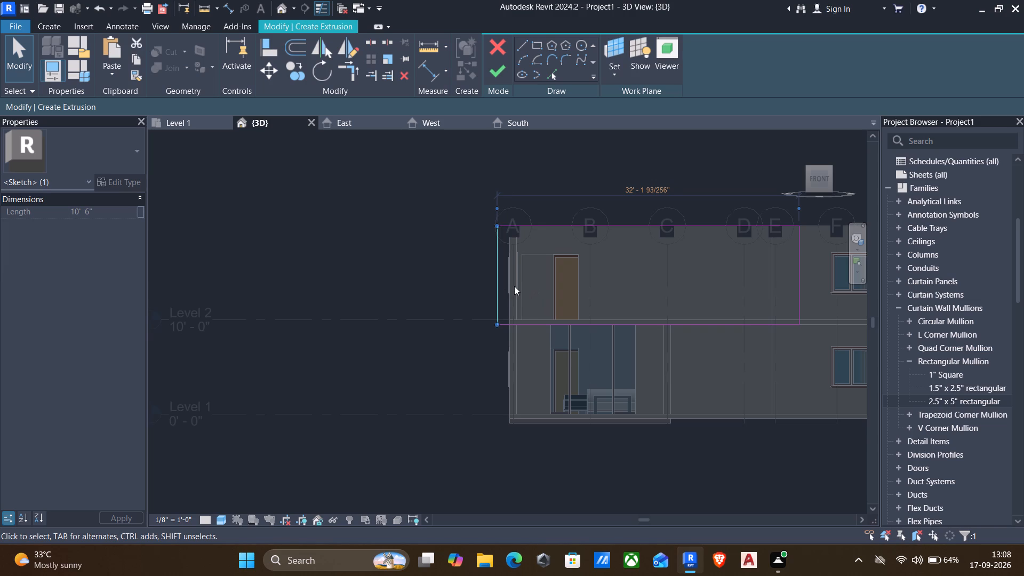
{"action": "key", "text": "Escape"}
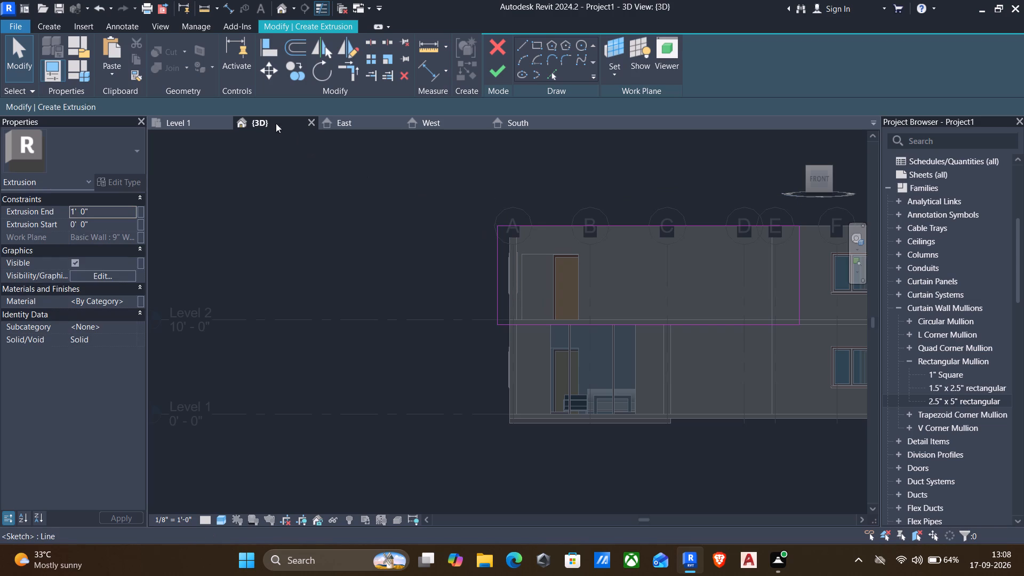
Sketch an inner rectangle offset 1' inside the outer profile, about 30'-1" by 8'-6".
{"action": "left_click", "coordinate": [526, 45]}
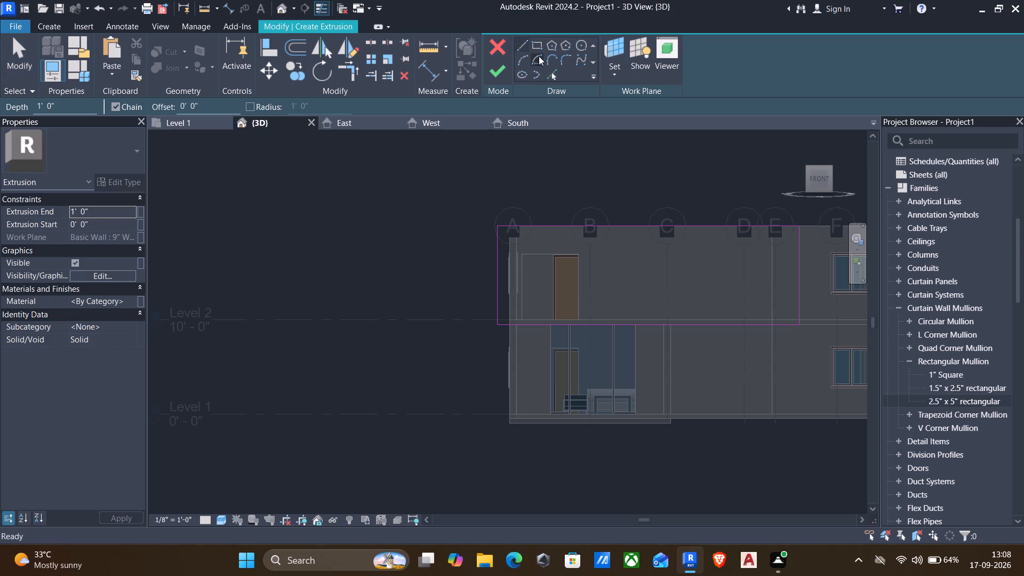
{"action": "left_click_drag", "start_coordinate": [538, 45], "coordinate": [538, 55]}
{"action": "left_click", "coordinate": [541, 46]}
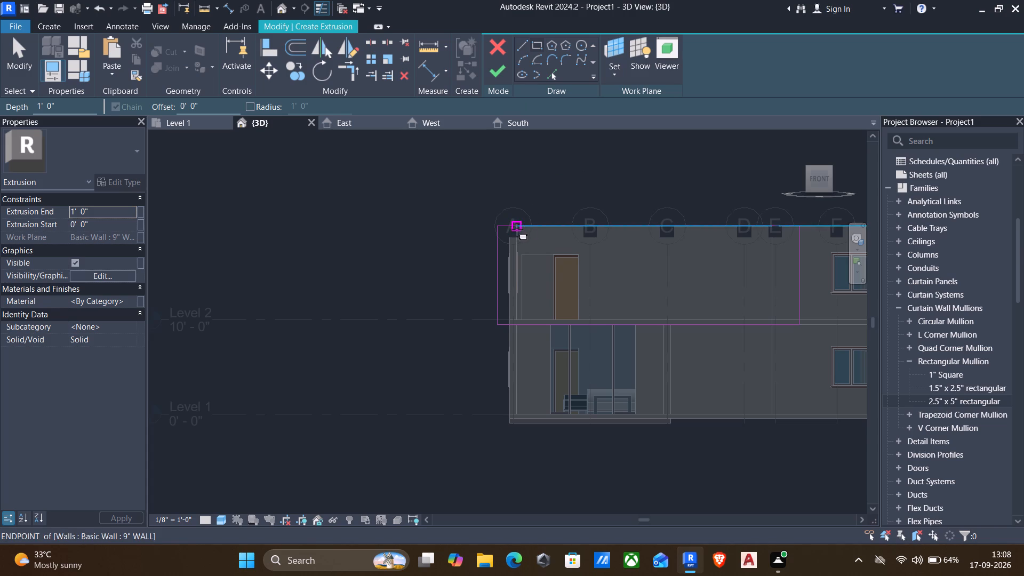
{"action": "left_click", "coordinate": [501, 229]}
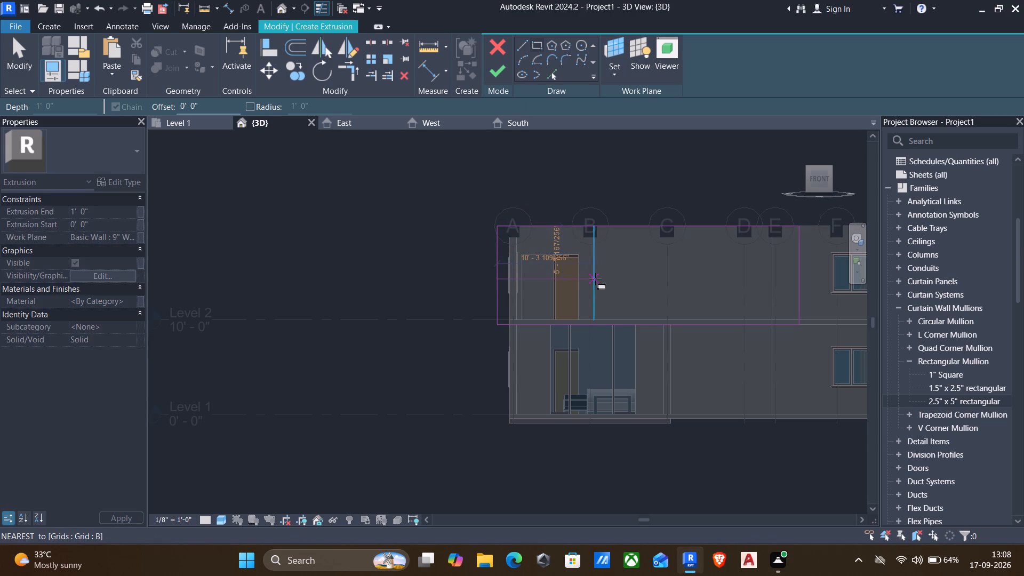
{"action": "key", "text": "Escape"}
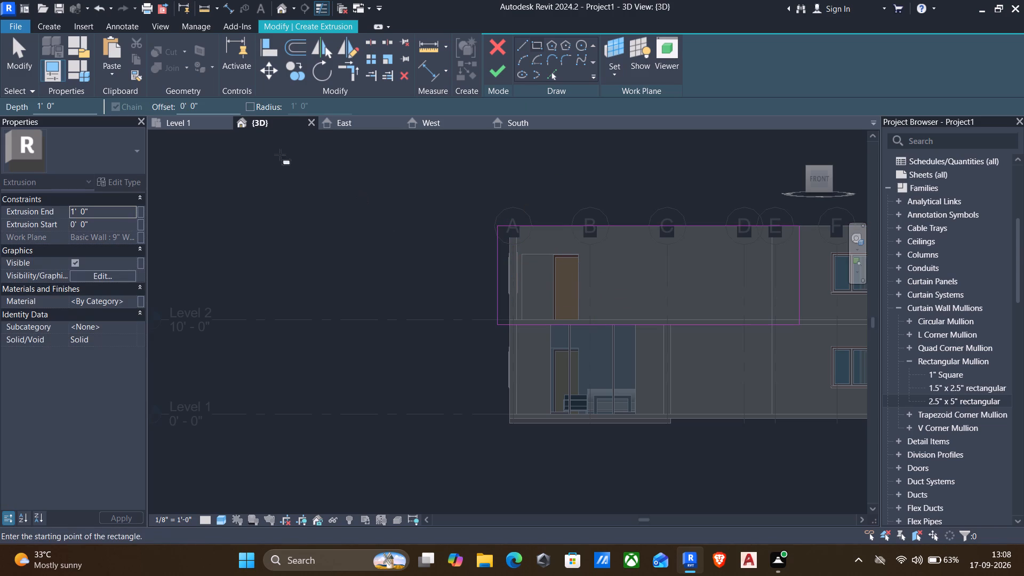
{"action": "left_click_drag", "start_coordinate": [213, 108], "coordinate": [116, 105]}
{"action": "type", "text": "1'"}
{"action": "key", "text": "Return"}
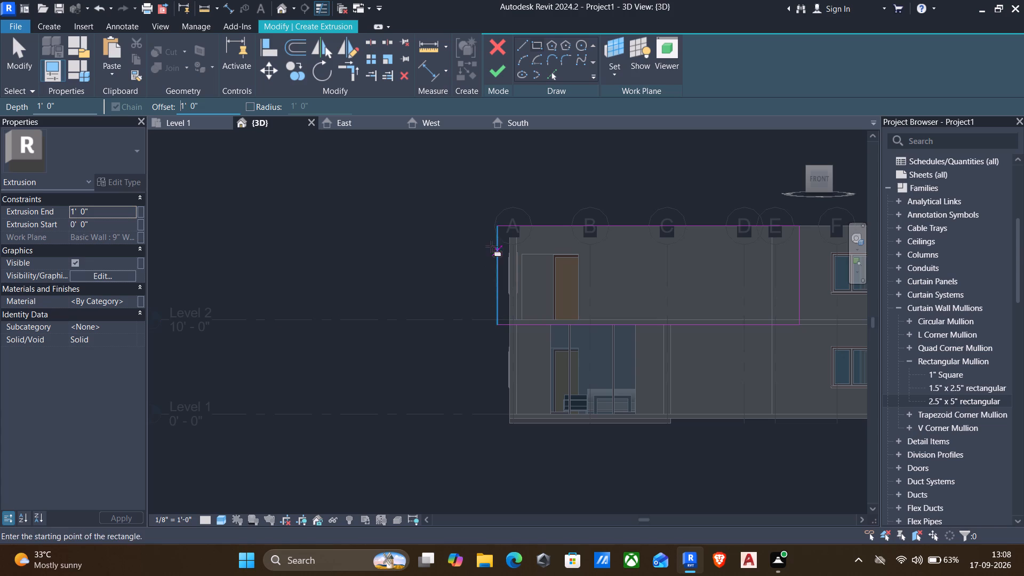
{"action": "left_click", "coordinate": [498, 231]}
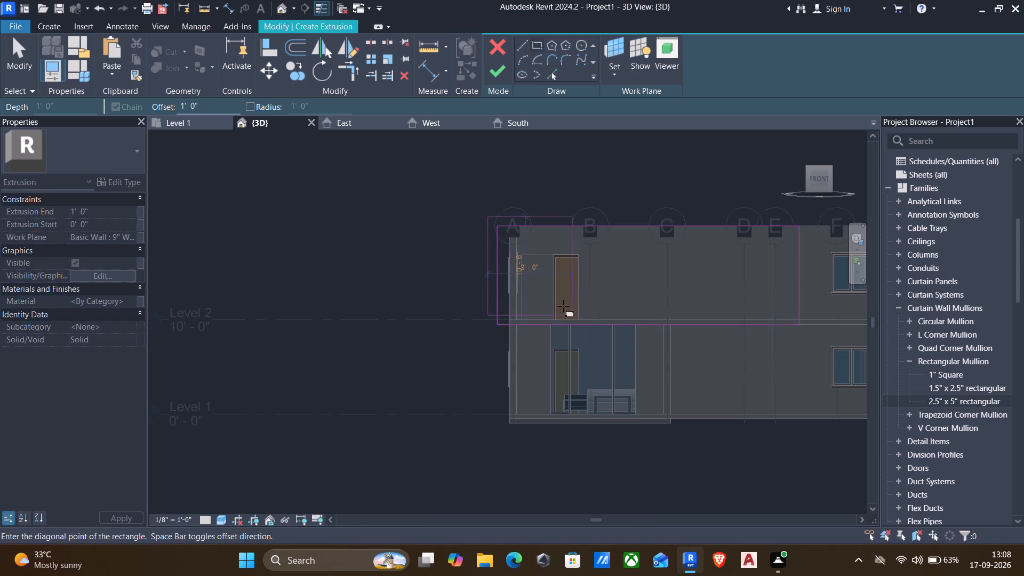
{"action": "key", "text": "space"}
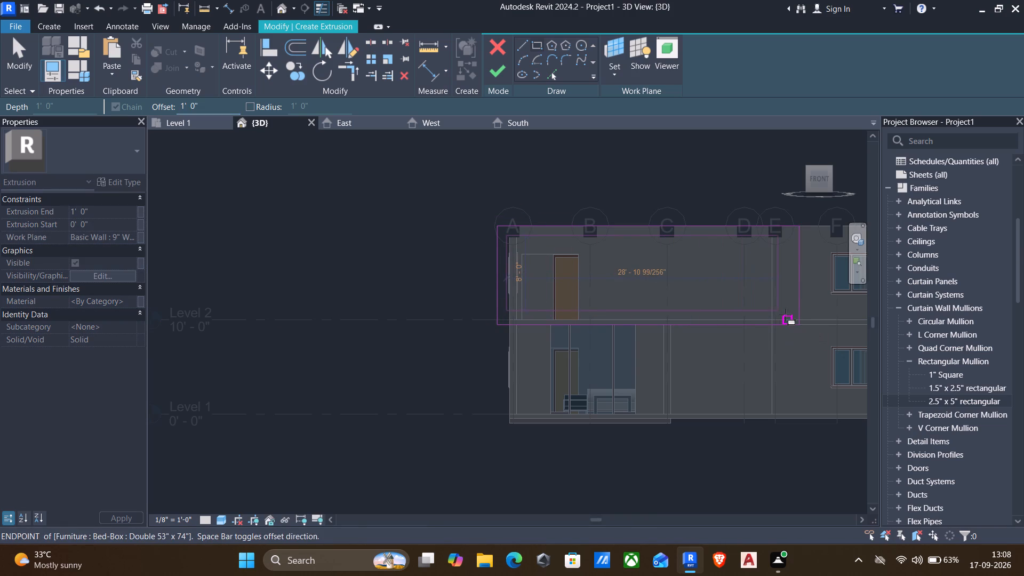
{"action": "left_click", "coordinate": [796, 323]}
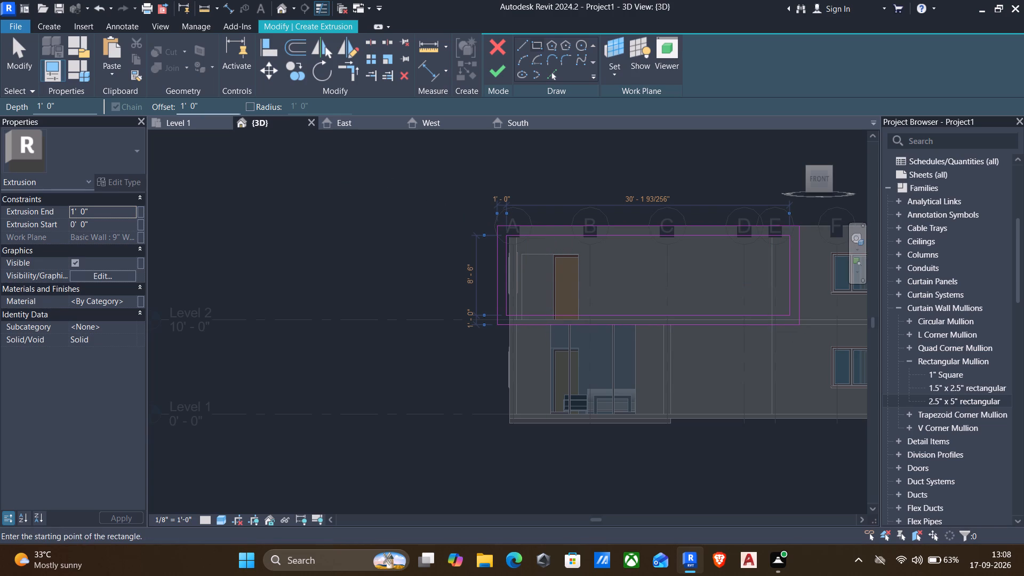
Sketch another inner rectangle offset 1'-6" inside the outer profile, about 29'-1" by 7'-6".
{"action": "left_click_drag", "start_coordinate": [233, 109], "coordinate": [125, 108]}
{"action": "type", "text": "1'6\""}
{"action": "key", "text": "Return"}
{"action": "left_click", "coordinate": [498, 227]}
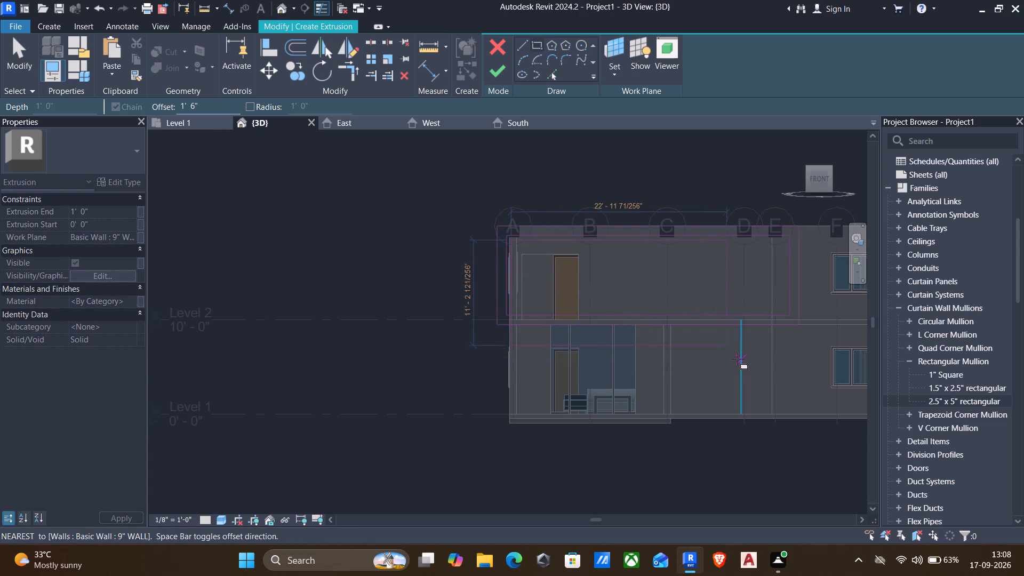
{"action": "scroll", "coordinate": [786, 346], "scroll_direction": "up", "scroll_amount": 2}
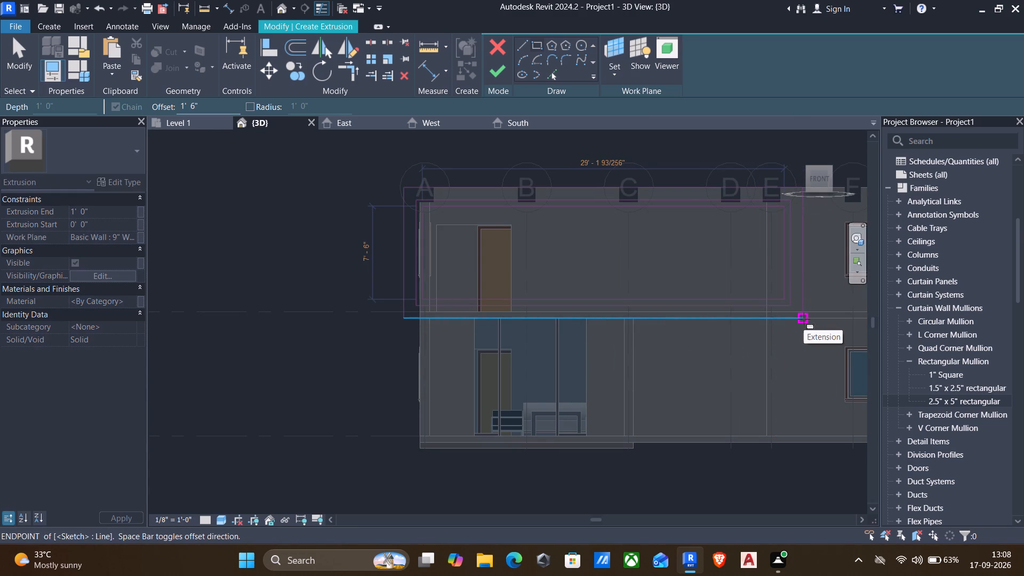
{"action": "left_click", "coordinate": [804, 319]}
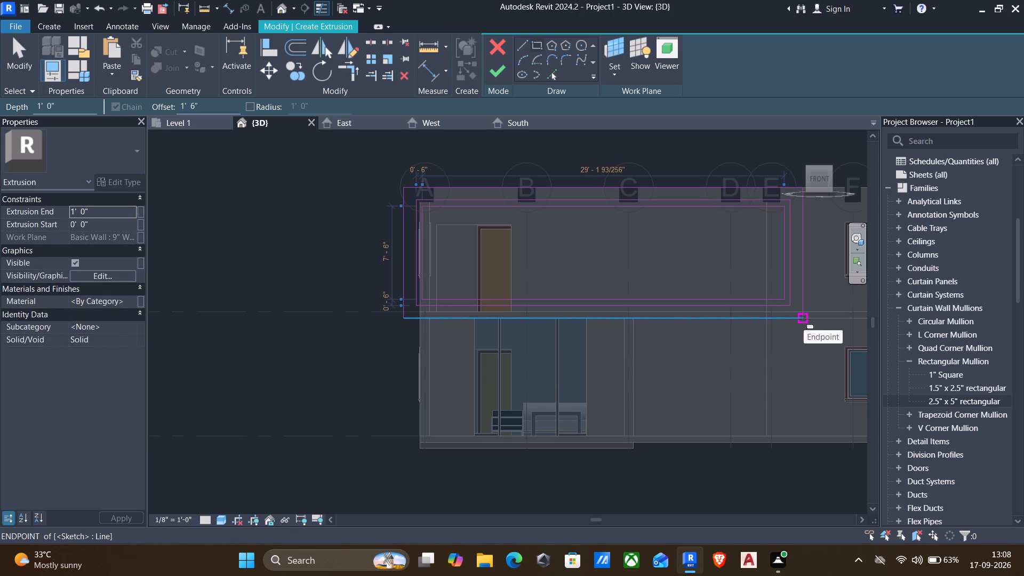
{"action": "key", "text": "Escape"}
{"action": "key", "text": "Escape"}
Delete all four lines of the middle rectangle, the one offset 1' from the outer profile.
{"action": "left_click", "coordinate": [724, 306]}
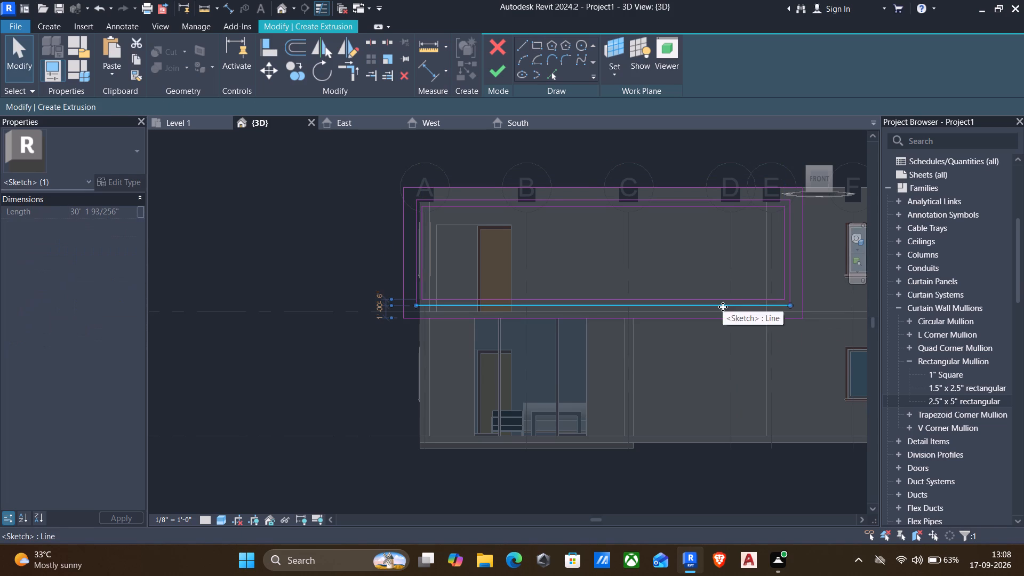
{"action": "key", "text": "Delete"}
{"action": "left_click", "coordinate": [794, 271]}
{"action": "key", "text": "Delete"}
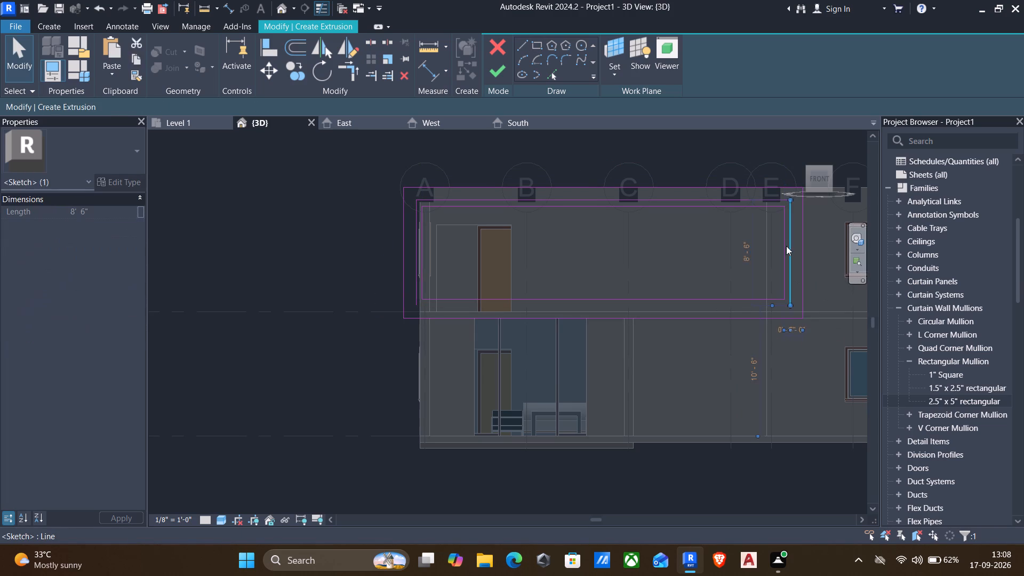
{"action": "left_click", "coordinate": [730, 200]}
{"action": "key", "text": "Delete"}
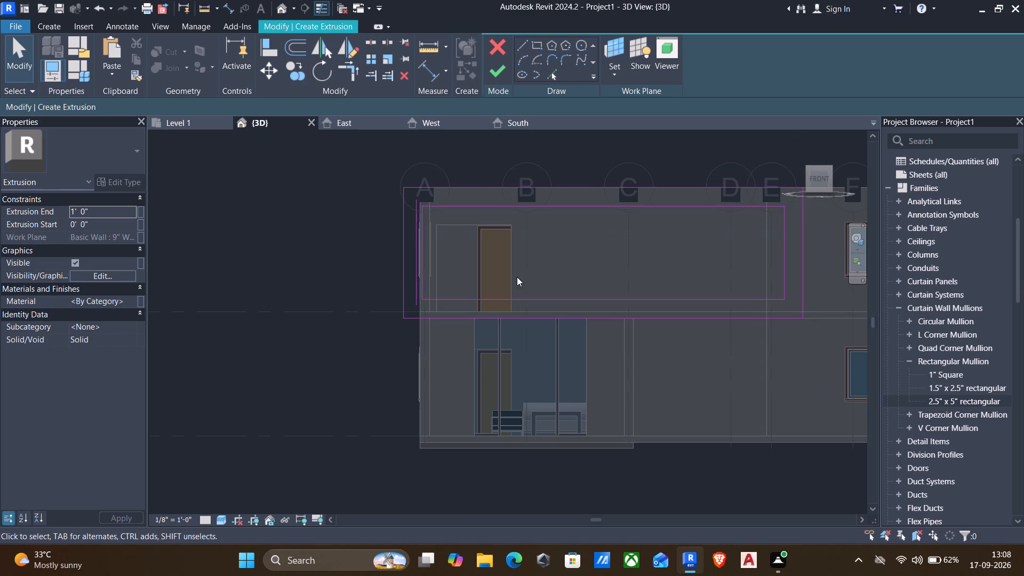
{"action": "left_click", "coordinate": [417, 273]}
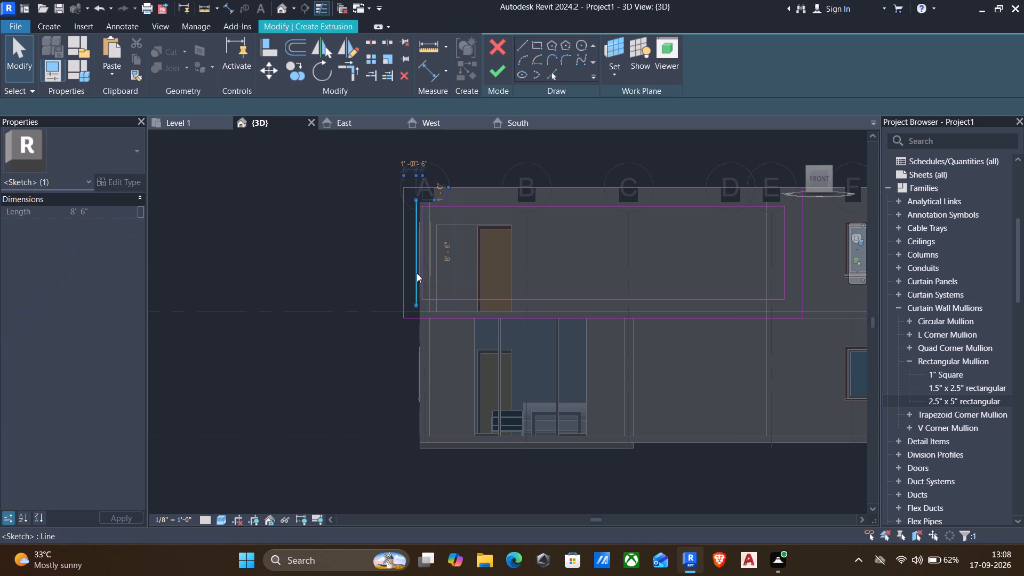
{"action": "key", "text": "Delete"}
Finish the two-rectangle sketch as a solid frame extrusion with a 1' depth.
{"action": "scroll", "coordinate": [424, 276], "scroll_direction": "down", "scroll_amount": 3}
{"action": "scroll", "coordinate": [425, 273], "scroll_direction": "up", "scroll_amount": 3}
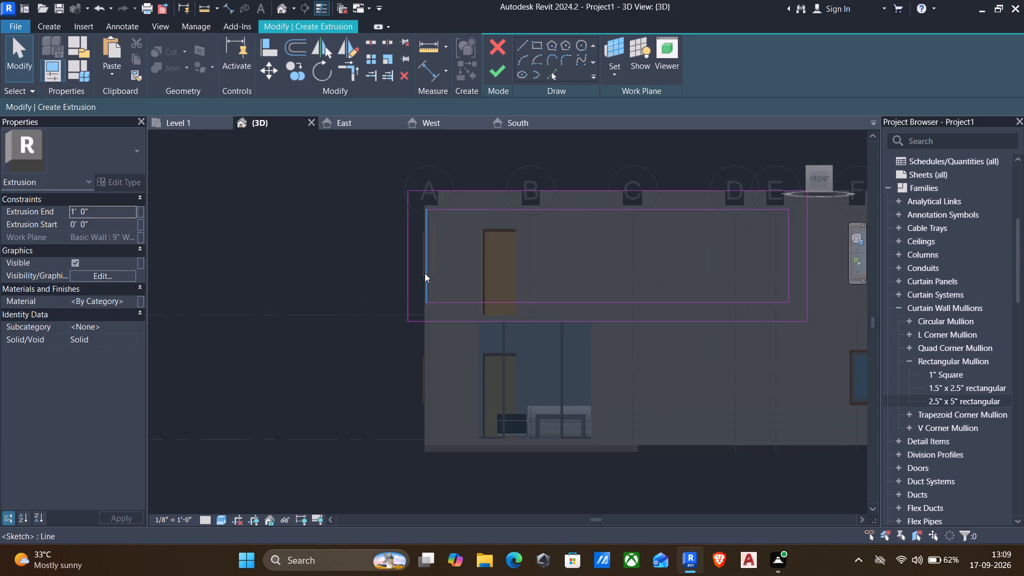
{"action": "scroll", "coordinate": [447, 285], "scroll_direction": "down", "scroll_amount": 1}
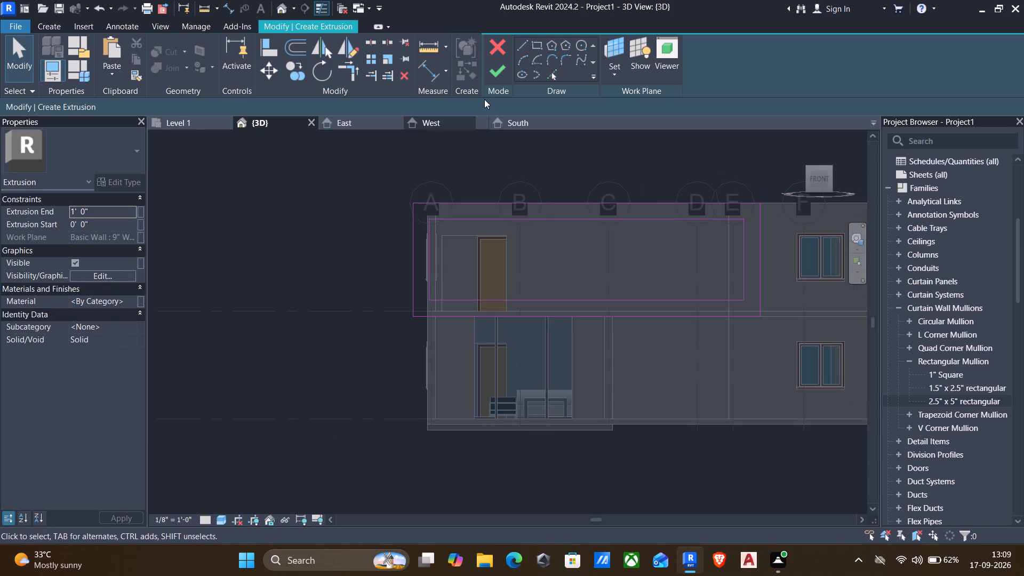
{"action": "left_click", "coordinate": [497, 68]}
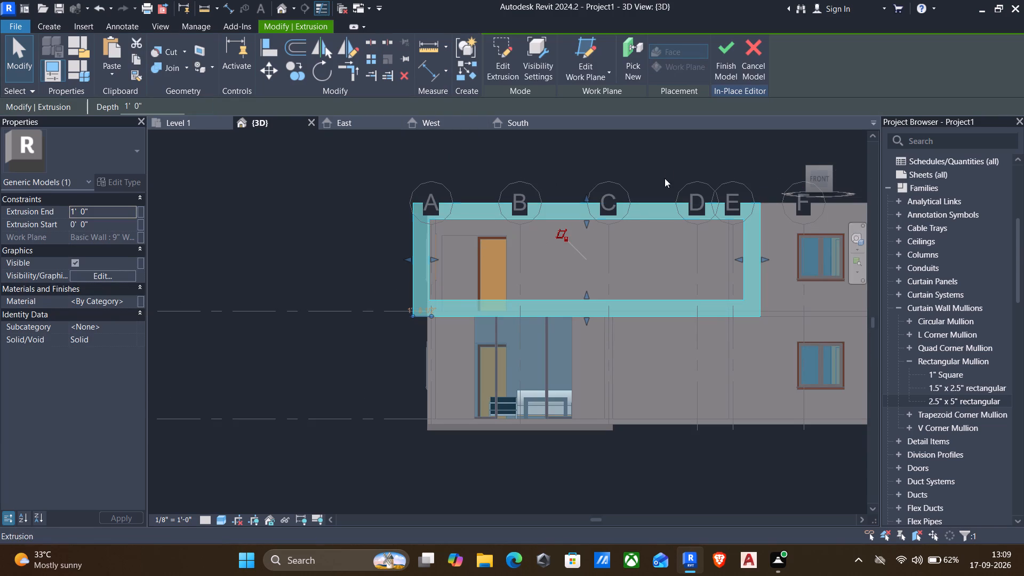
Examine the new frame extrusion from the side and front, checking how it sits against the upper-floor walls and slab.
{"action": "scroll", "coordinate": [573, 197], "scroll_direction": "down", "scroll_amount": 2}
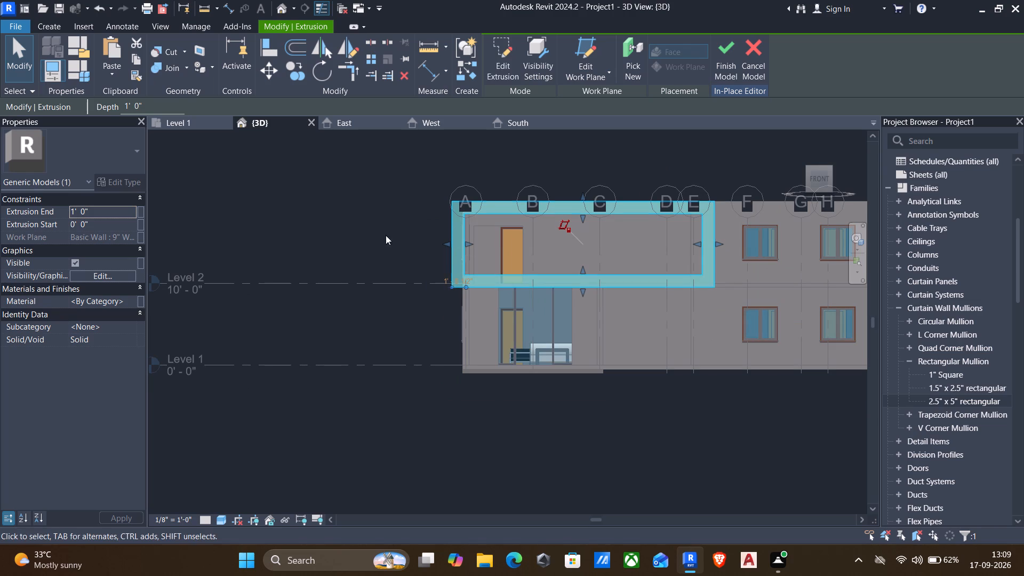
{"action": "scroll", "coordinate": [289, 223], "scroll_direction": "down", "scroll_amount": 1}
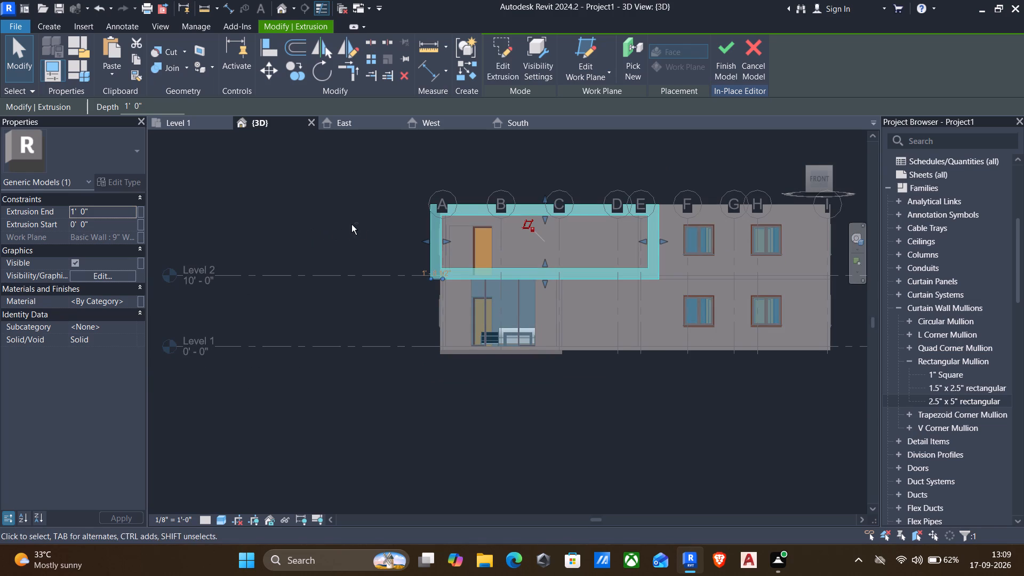
{"action": "middle_click_drag", "start_coordinate": [351, 225], "coordinate": [351, 230], "text": "shift"}
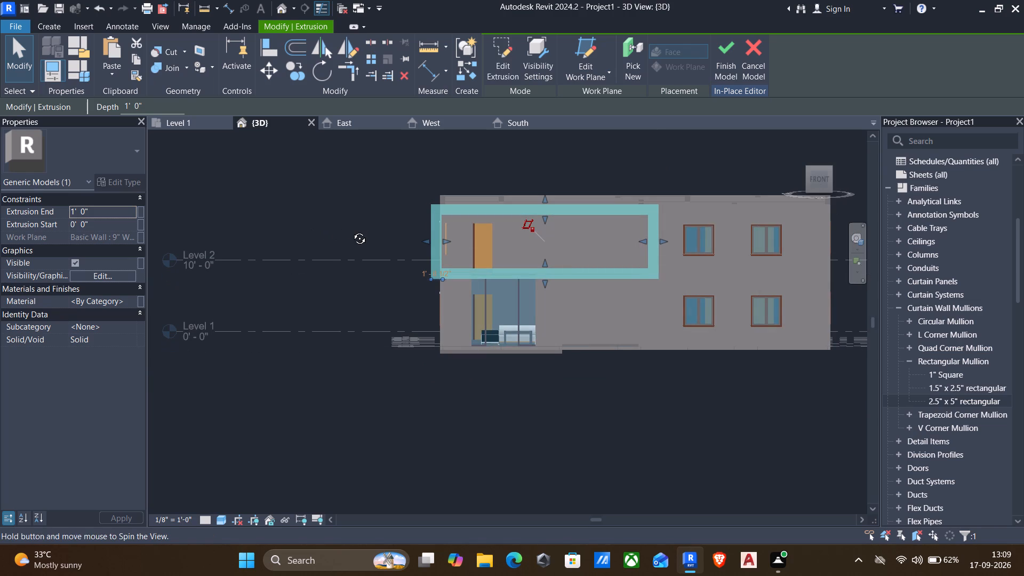
{"action": "middle_click_drag", "start_coordinate": [351, 230], "coordinate": [354, 288], "text": "shift"}
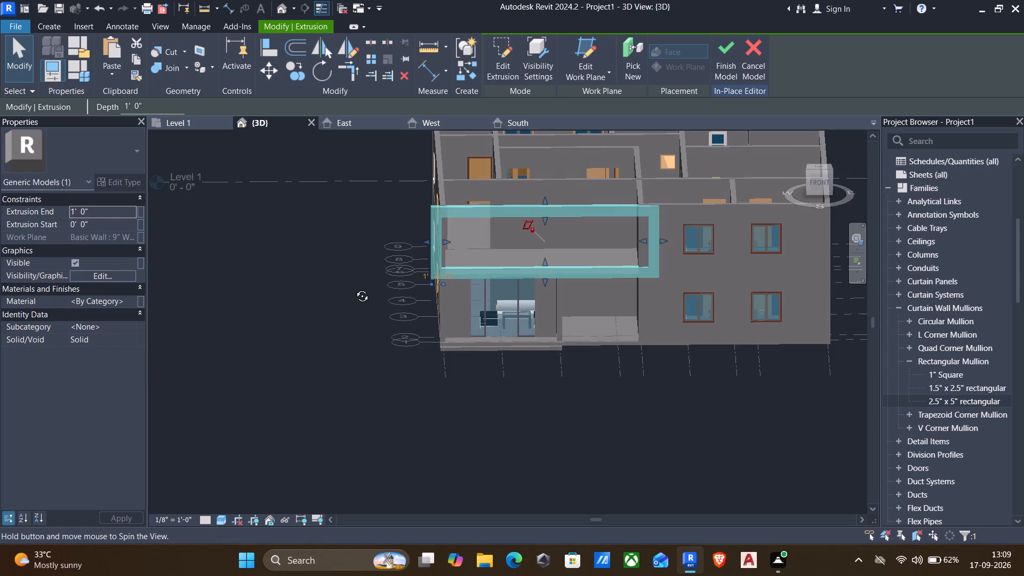
{"action": "middle_click_drag", "start_coordinate": [354, 288], "coordinate": [513, 316], "text": "shift"}
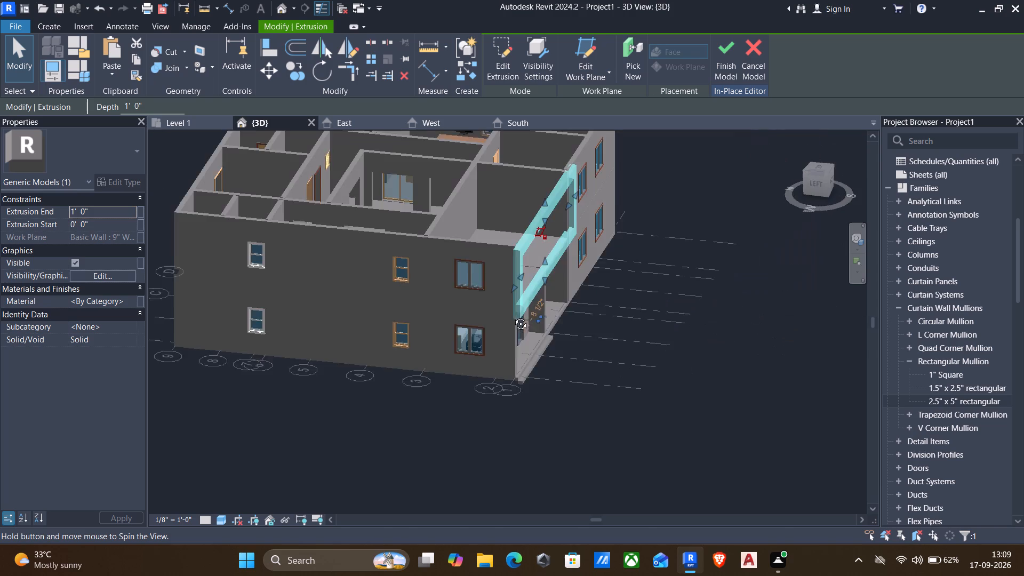
{"action": "middle_click_drag", "start_coordinate": [513, 316], "coordinate": [518, 317], "text": "shift"}
{"action": "scroll", "coordinate": [518, 317], "scroll_direction": "up", "scroll_amount": 3}
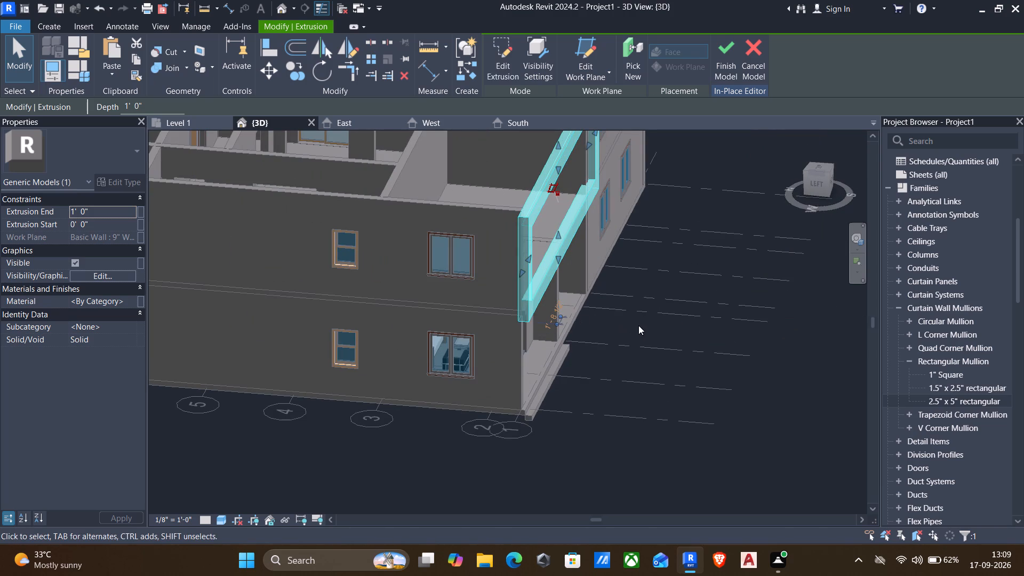
{"action": "scroll", "coordinate": [429, 297], "scroll_direction": "up", "scroll_amount": 5}
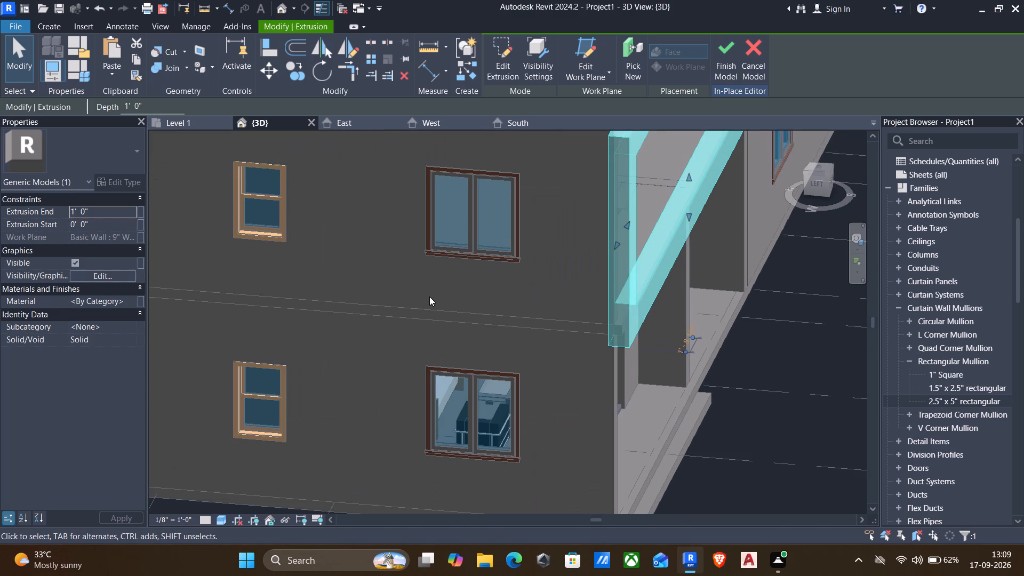
{"action": "middle_click", "coordinate": [429, 297], "text": "shift"}
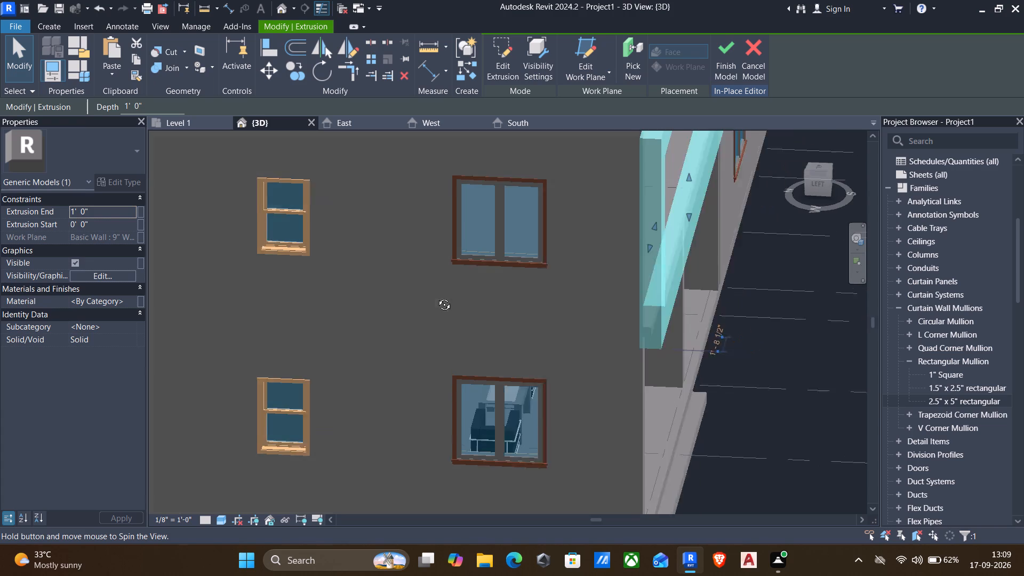
{"action": "scroll", "coordinate": [430, 297], "scroll_direction": "down", "scroll_amount": 5}
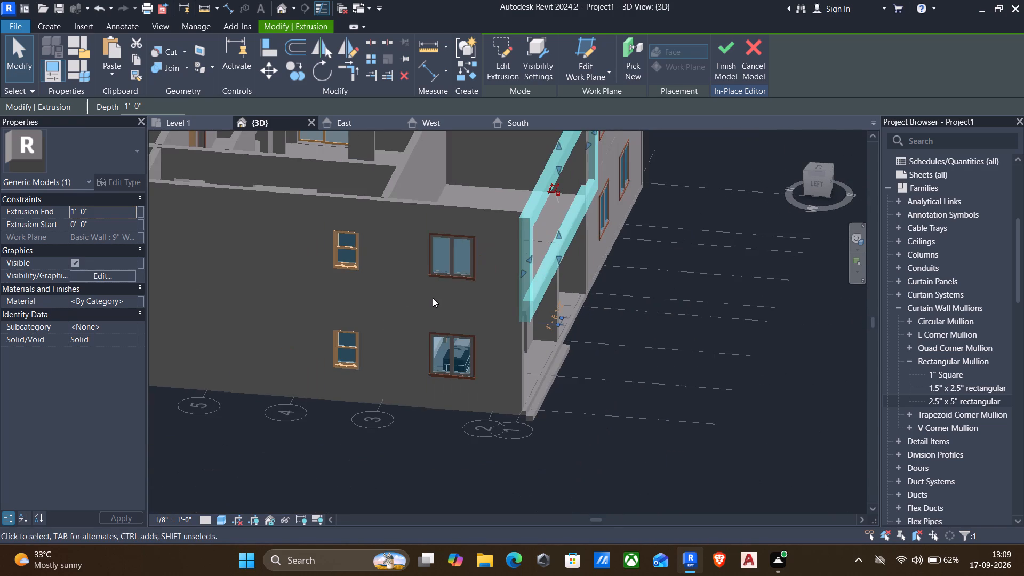
{"action": "middle_click_drag", "start_coordinate": [722, 319], "coordinate": [667, 317], "text": "shift"}
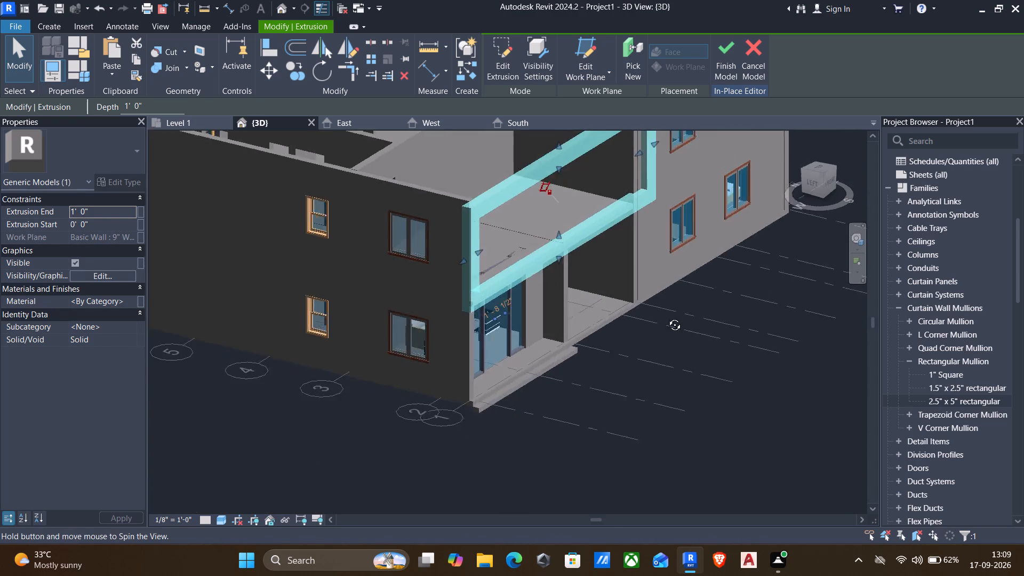
{"action": "middle_click_drag", "start_coordinate": [667, 317], "coordinate": [554, 297], "text": "shift"}
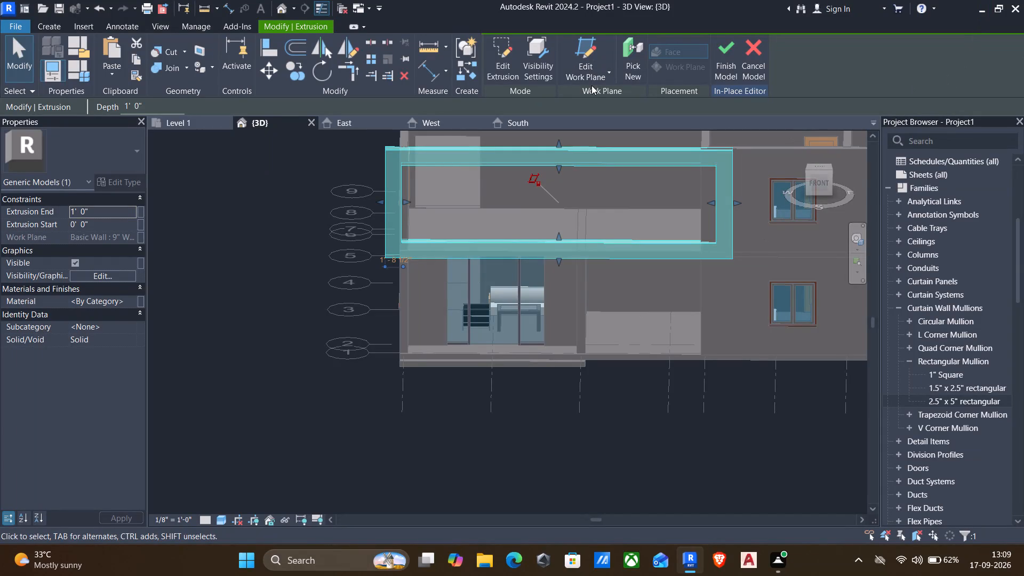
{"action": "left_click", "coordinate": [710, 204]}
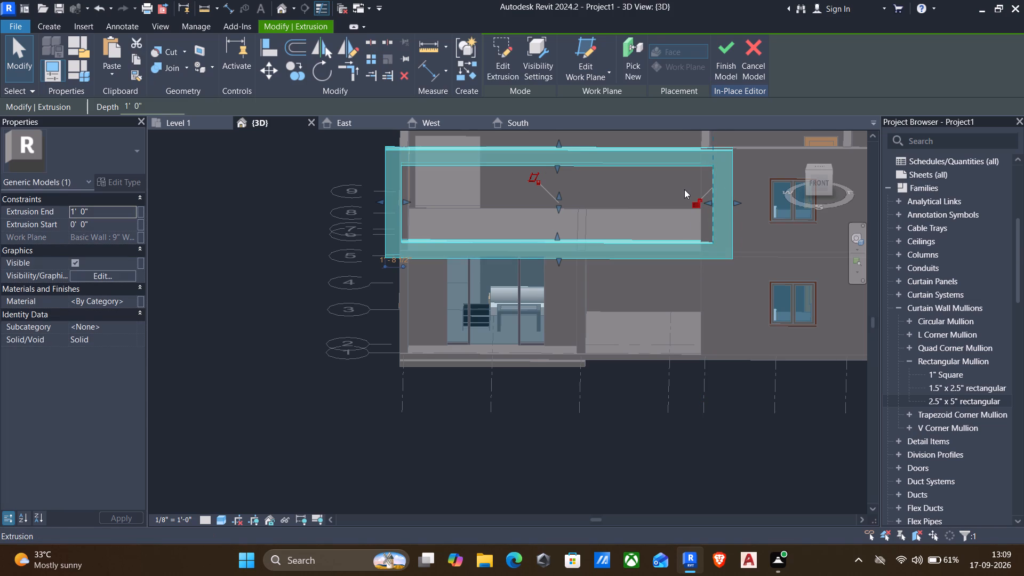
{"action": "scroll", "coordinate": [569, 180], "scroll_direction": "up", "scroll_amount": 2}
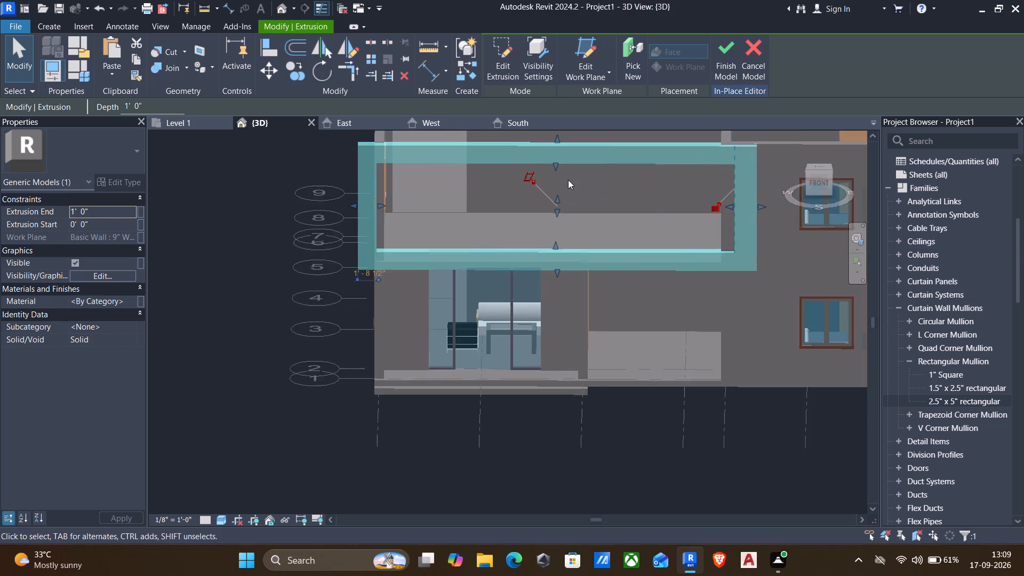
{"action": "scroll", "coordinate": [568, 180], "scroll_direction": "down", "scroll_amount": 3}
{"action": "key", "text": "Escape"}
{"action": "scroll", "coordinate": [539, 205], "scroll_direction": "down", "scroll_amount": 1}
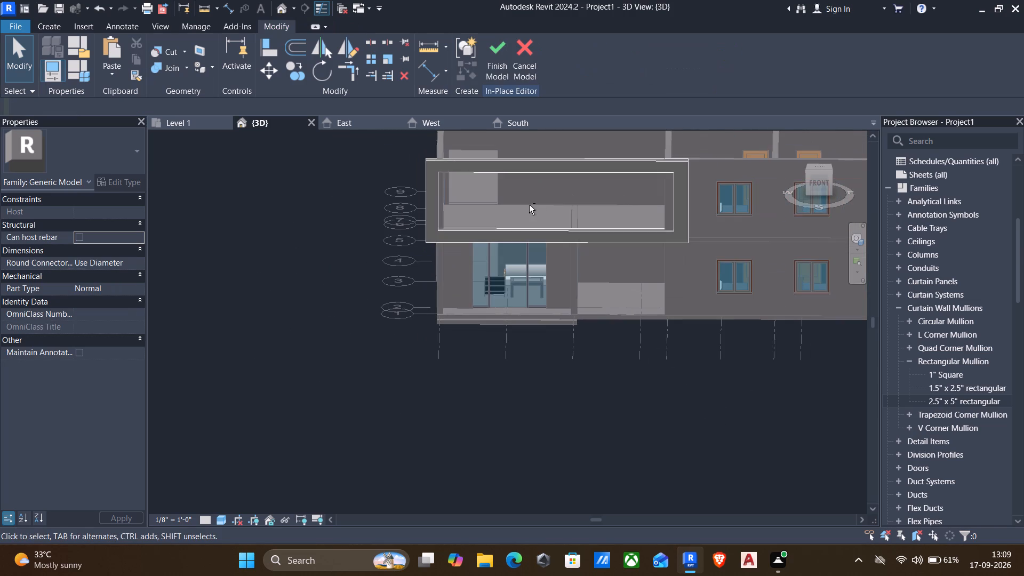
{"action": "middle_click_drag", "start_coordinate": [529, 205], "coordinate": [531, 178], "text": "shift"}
Open the upper-floor frame extrusion's sketch for editing.
{"action": "left_click", "coordinate": [683, 240]}
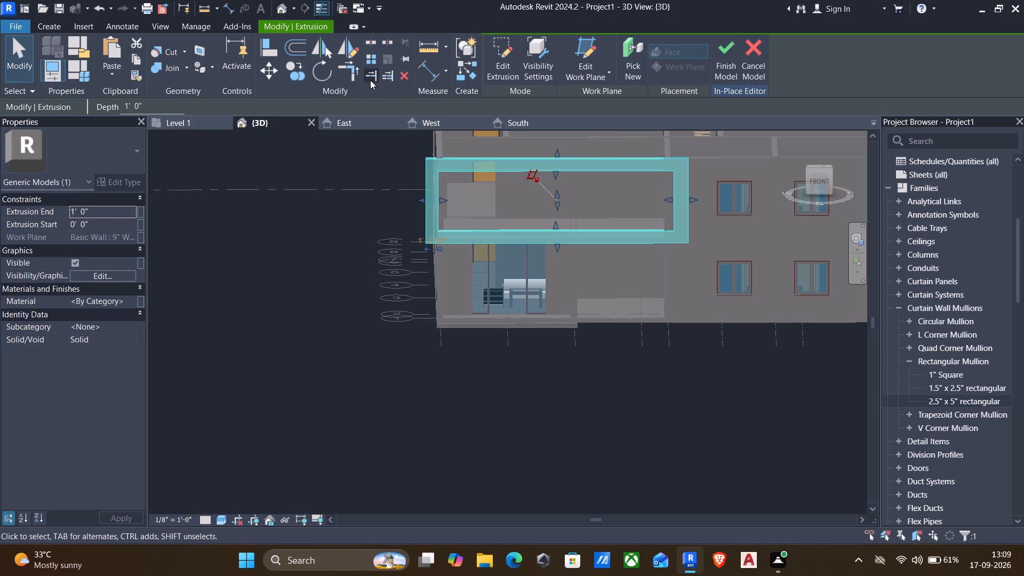
{"action": "left_click", "coordinate": [504, 63]}
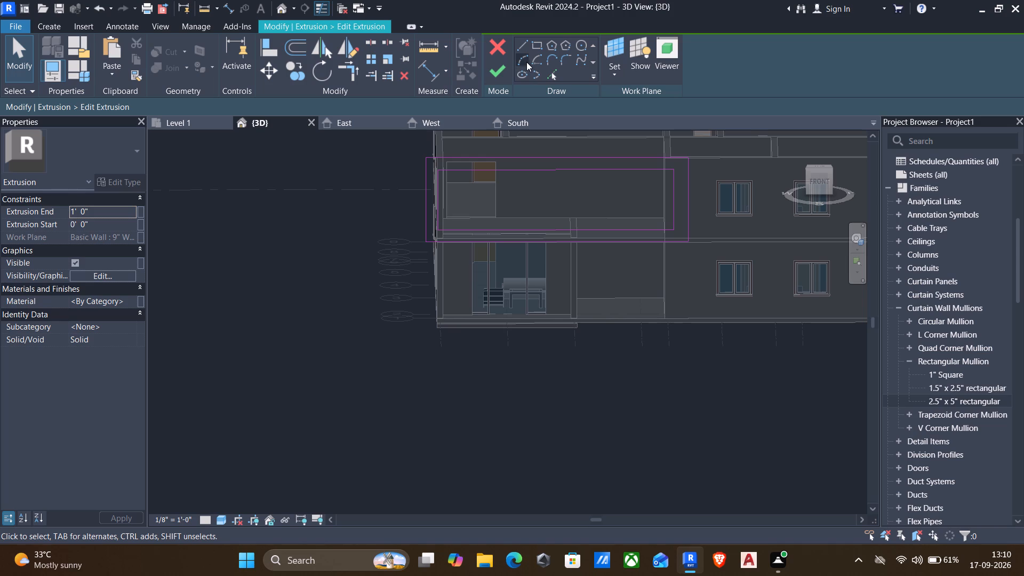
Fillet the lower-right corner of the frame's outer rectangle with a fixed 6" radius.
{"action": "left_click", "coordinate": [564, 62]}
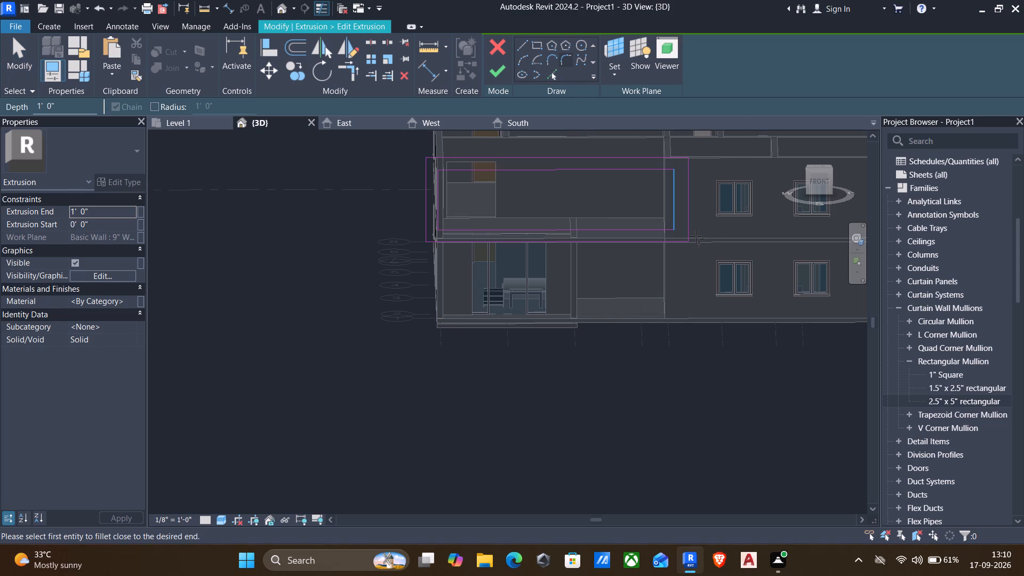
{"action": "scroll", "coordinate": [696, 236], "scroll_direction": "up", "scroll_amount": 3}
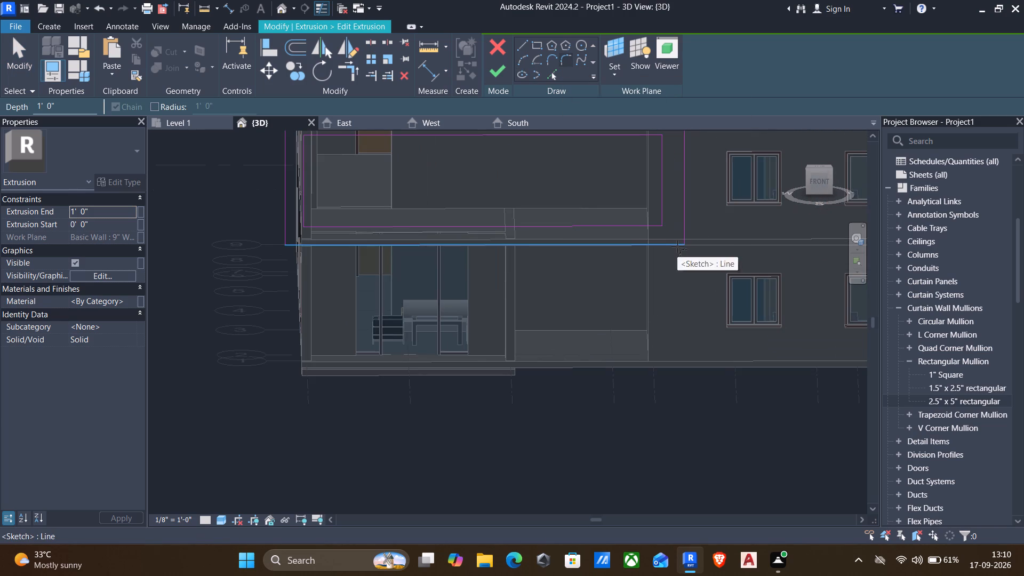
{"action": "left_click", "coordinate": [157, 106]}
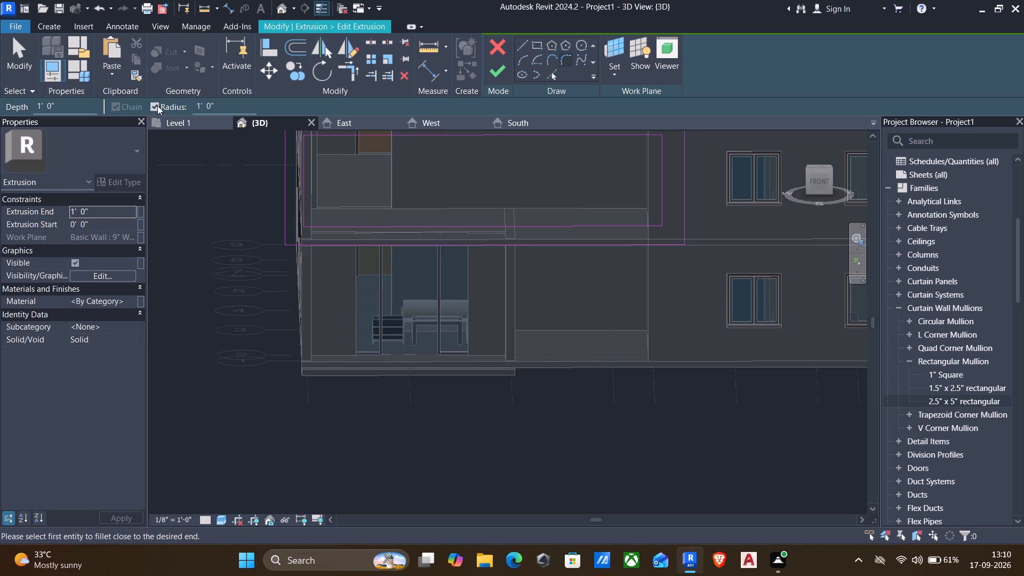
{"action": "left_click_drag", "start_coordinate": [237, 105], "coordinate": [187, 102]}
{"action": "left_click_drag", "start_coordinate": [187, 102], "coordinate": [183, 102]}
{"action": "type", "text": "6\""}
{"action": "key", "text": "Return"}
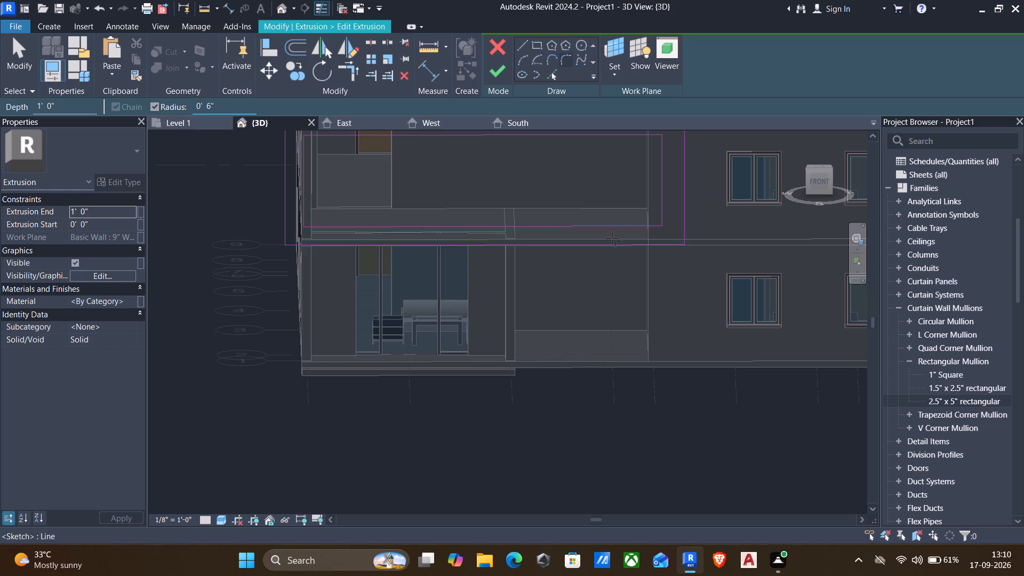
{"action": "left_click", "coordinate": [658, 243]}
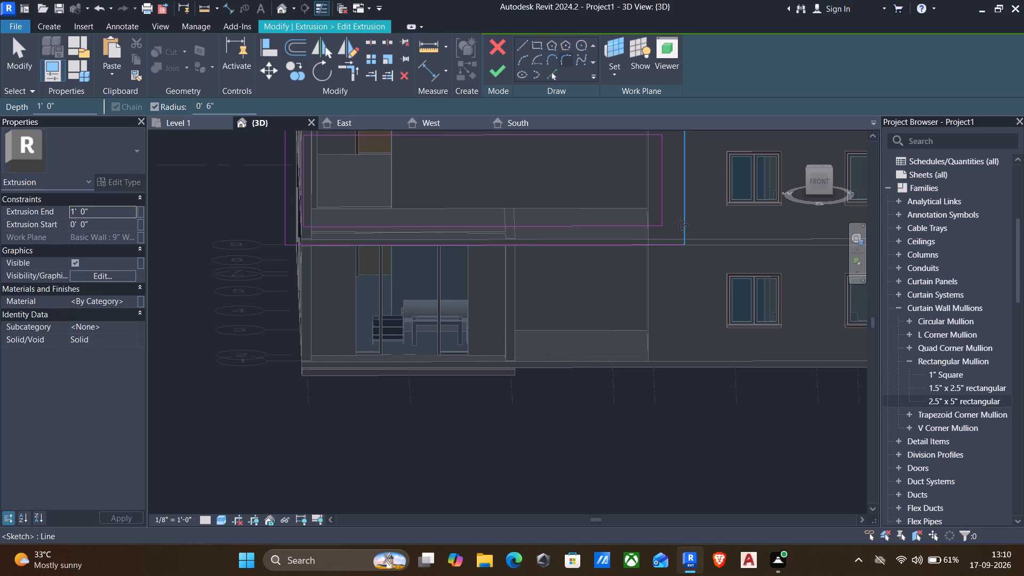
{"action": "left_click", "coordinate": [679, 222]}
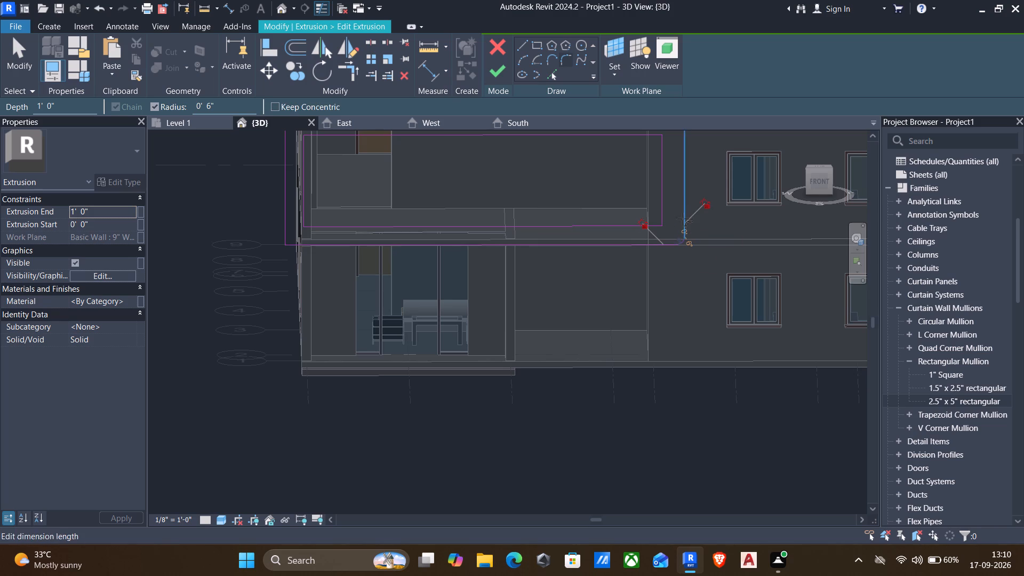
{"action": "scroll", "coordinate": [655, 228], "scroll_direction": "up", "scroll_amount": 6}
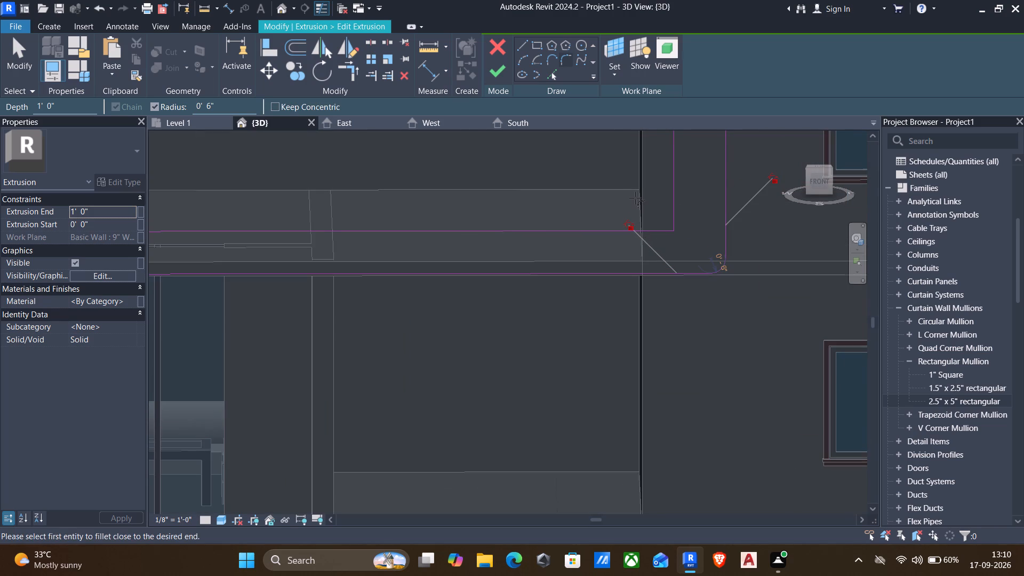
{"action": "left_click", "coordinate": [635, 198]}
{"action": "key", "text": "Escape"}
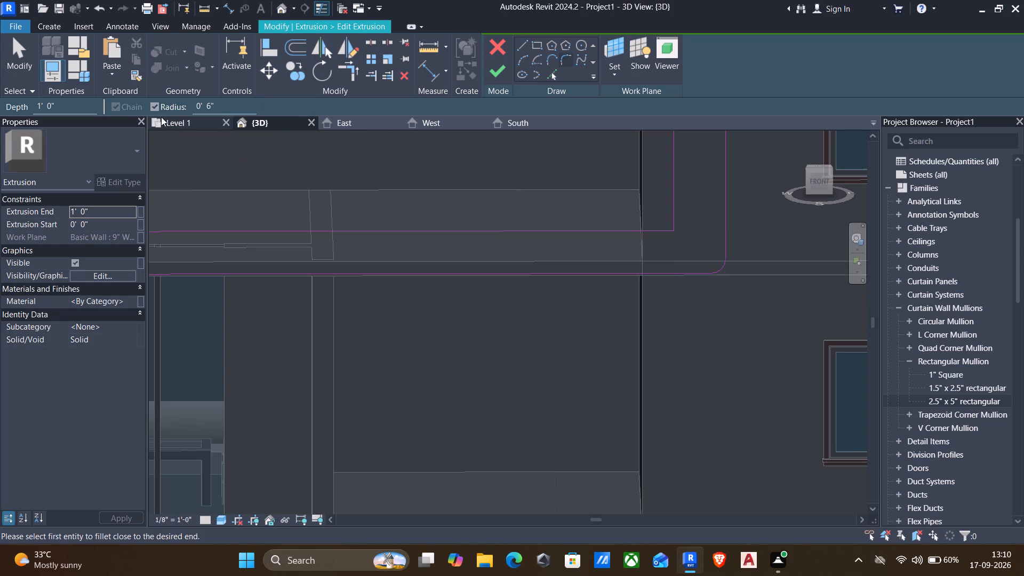
Fillet the outer rectangle's lower-right corner with a 1' radius.
{"action": "left_click_drag", "start_coordinate": [233, 105], "coordinate": [151, 100]}
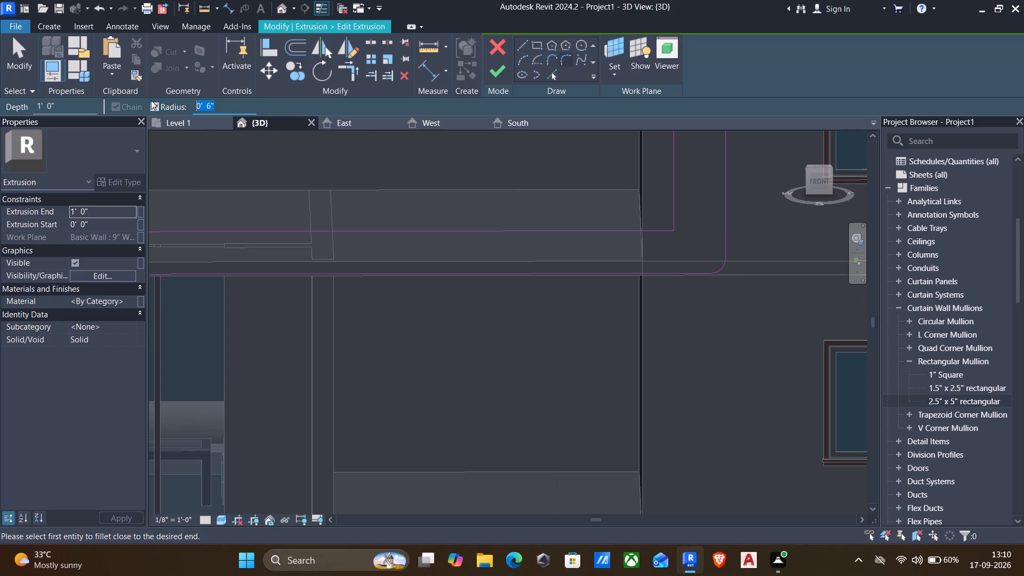
{"action": "type", "text": "1'"}
{"action": "key", "text": "Return"}
{"action": "left_click", "coordinate": [703, 269]}
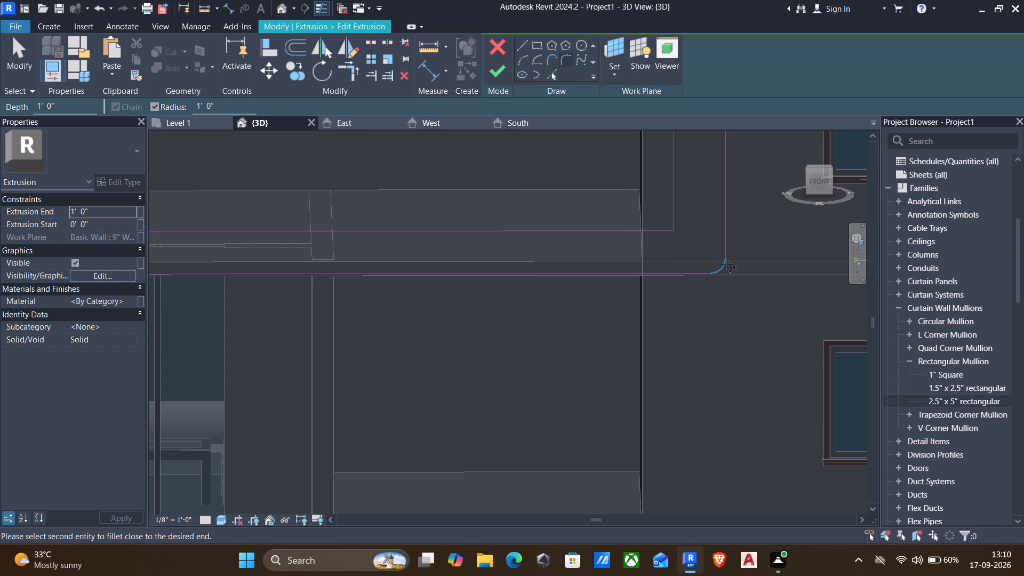
{"action": "left_click", "coordinate": [723, 238]}
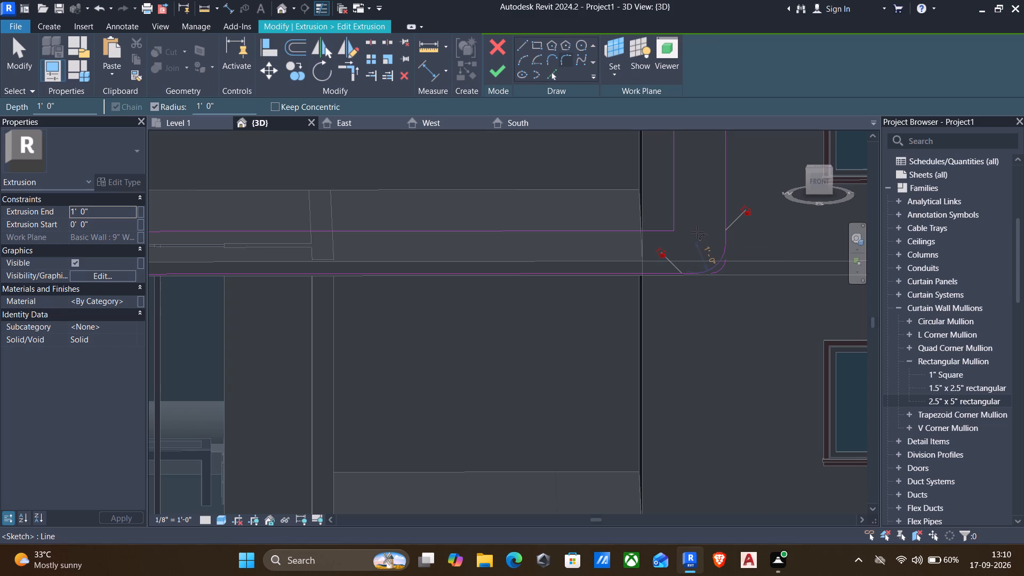
{"action": "left_click", "coordinate": [697, 232]}
{"action": "key", "text": "Escape"}
{"action": "key", "text": "Escape"}
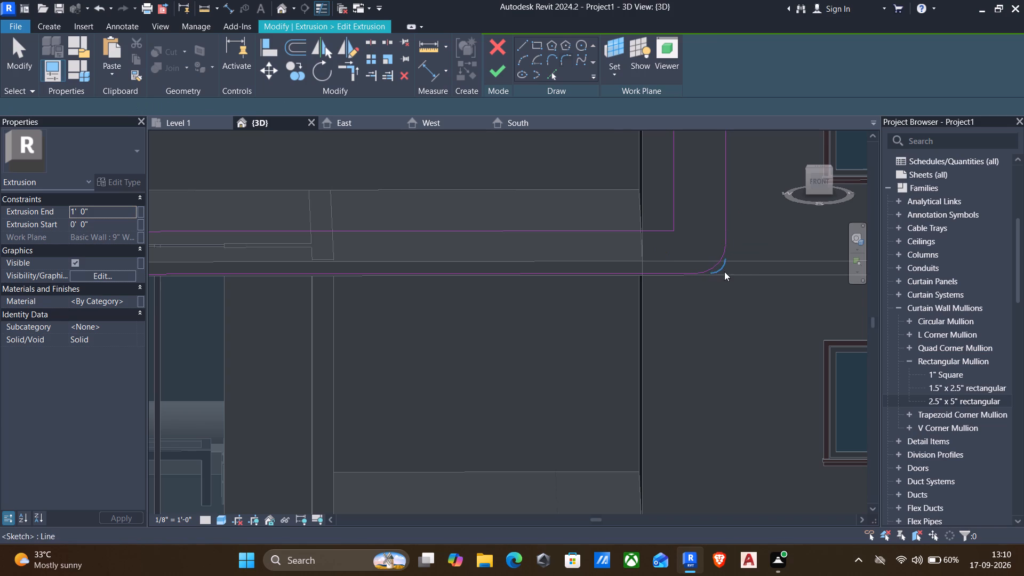
Delete the leftover 6" radius arc at the outer rectangle's lower-right corner.
{"action": "scroll", "coordinate": [724, 271], "scroll_direction": "up", "scroll_amount": 2}
{"action": "left_click", "coordinate": [726, 263]}
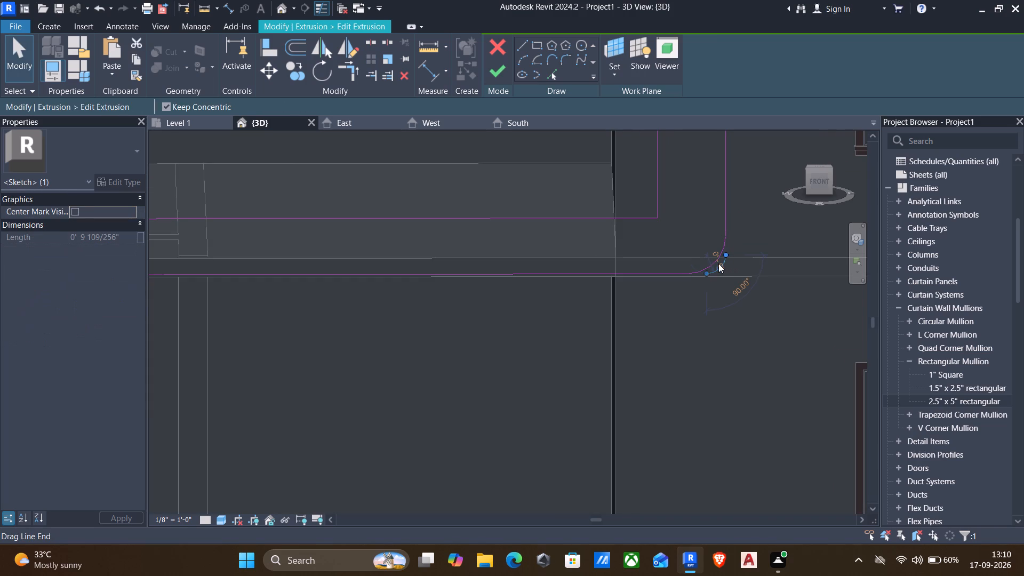
{"action": "key", "text": "Delete"}
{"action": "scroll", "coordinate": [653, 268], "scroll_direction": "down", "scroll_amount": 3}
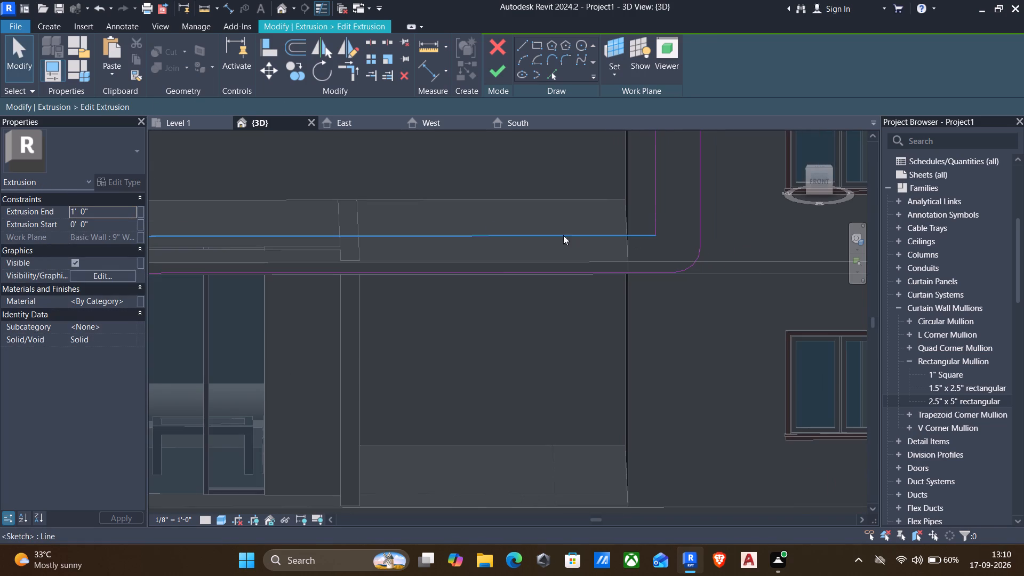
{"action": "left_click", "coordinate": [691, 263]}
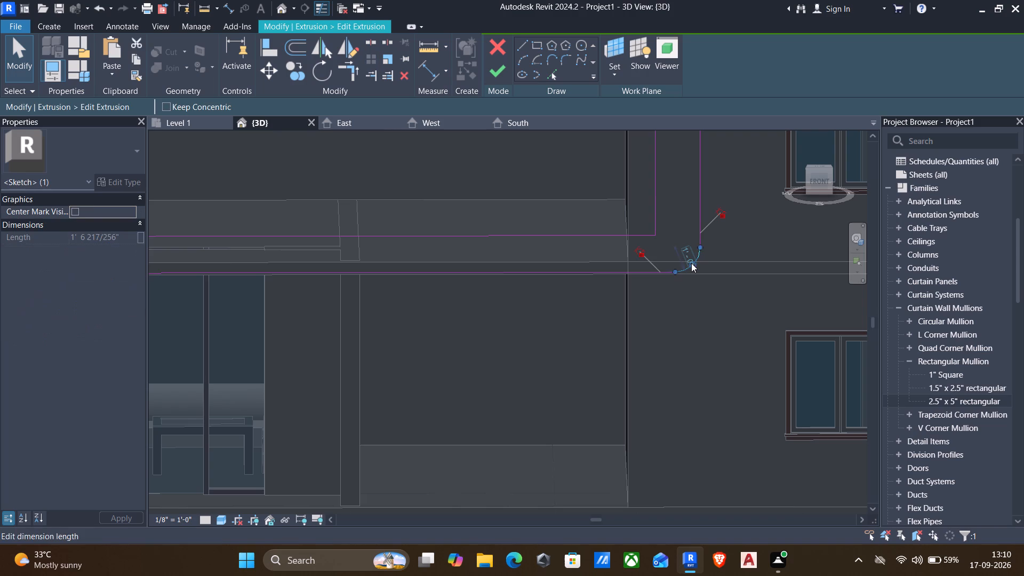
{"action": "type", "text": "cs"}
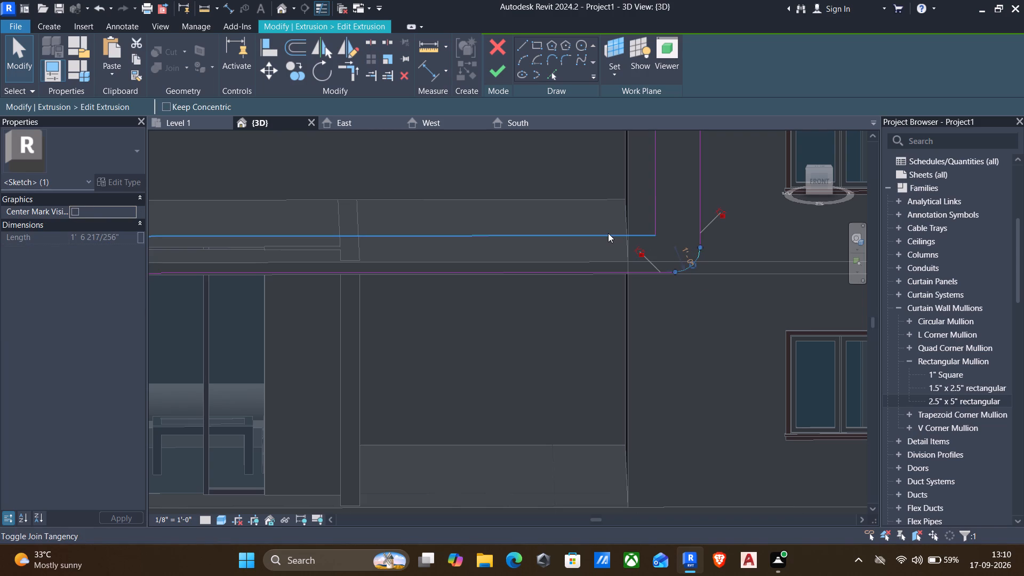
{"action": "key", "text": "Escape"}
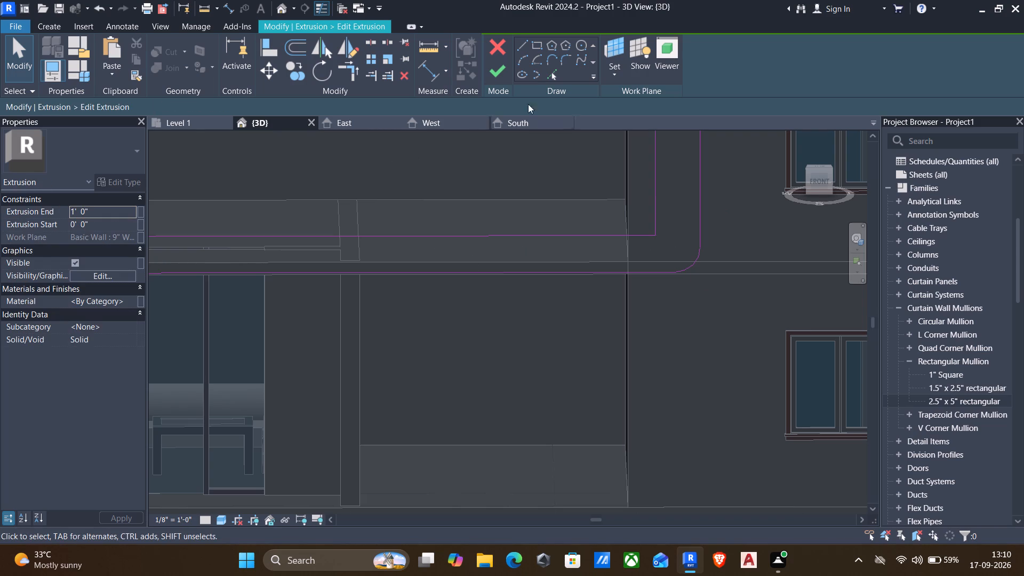
Fillet the inner rectangle's lower-right and upper-right corners with a fixed 1' radius.
{"action": "left_click", "coordinate": [559, 59]}
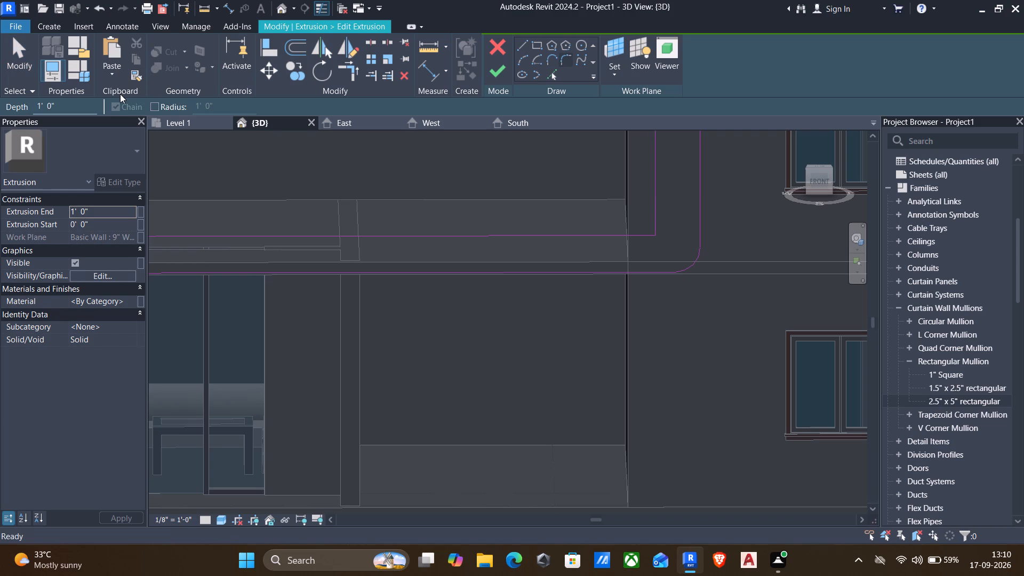
{"action": "left_click", "coordinate": [157, 105]}
{"action": "left_click_drag", "start_coordinate": [228, 102], "coordinate": [183, 107]}
{"action": "type", "text": "1'"}
{"action": "key", "text": "Return"}
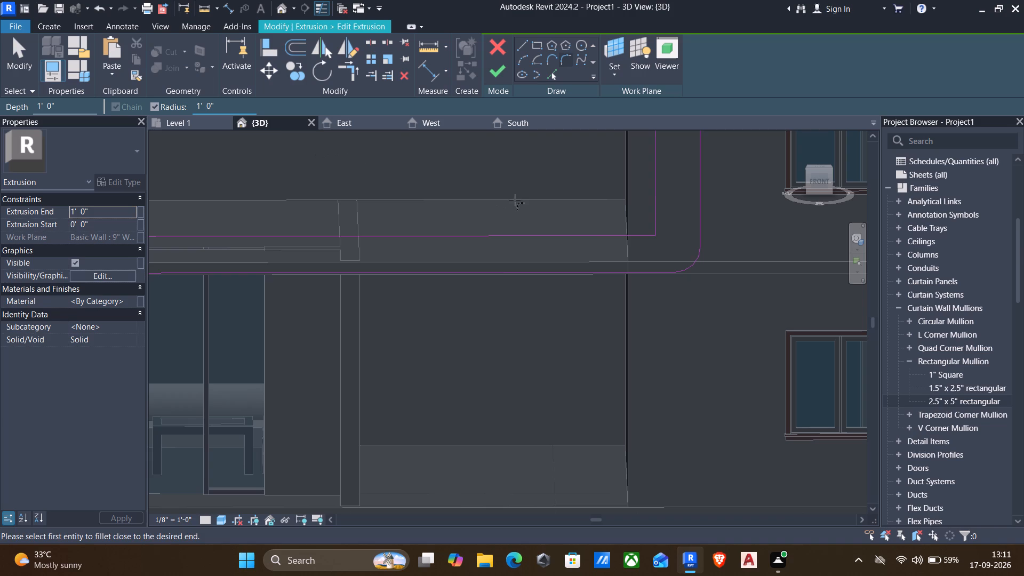
{"action": "left_click", "coordinate": [631, 233]}
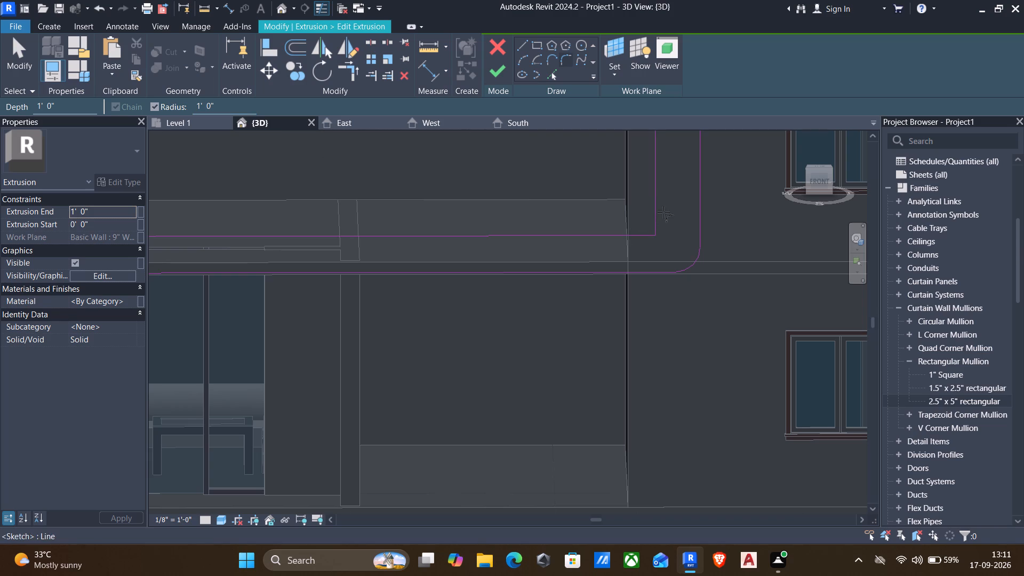
{"action": "left_click_drag", "start_coordinate": [659, 210], "coordinate": [647, 210]}
{"action": "scroll", "coordinate": [475, 245], "scroll_direction": "down", "scroll_amount": 4}
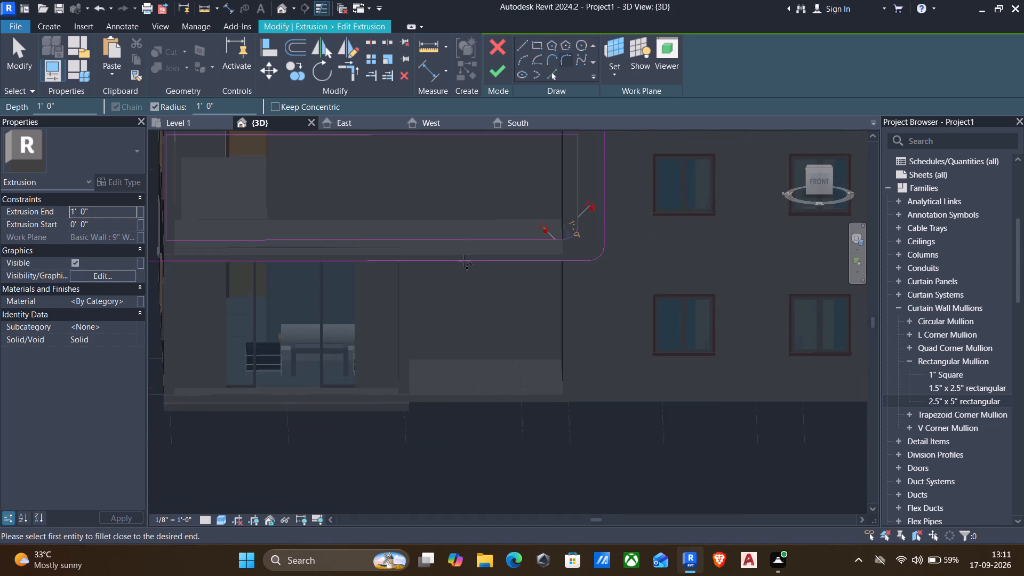
{"action": "scroll", "coordinate": [454, 264], "scroll_direction": "down", "scroll_amount": 2}
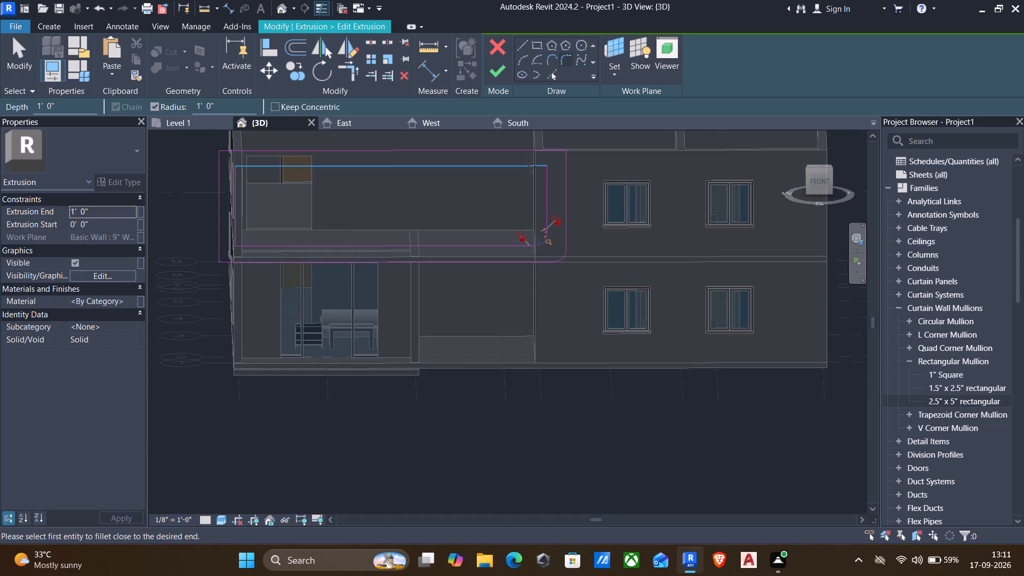
{"action": "left_click", "coordinate": [529, 164]}
{"action": "left_click", "coordinate": [544, 185]}
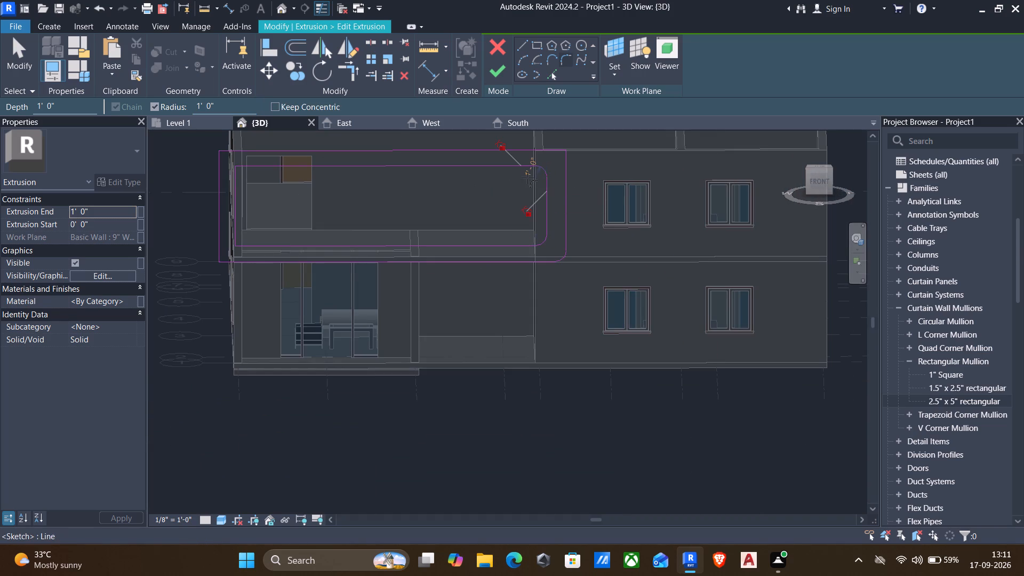
Fillet the outer rectangle's upper-right corner and both rectangles' upper-left corners with the fixed 1' radius.
{"action": "left_click", "coordinate": [538, 154]}
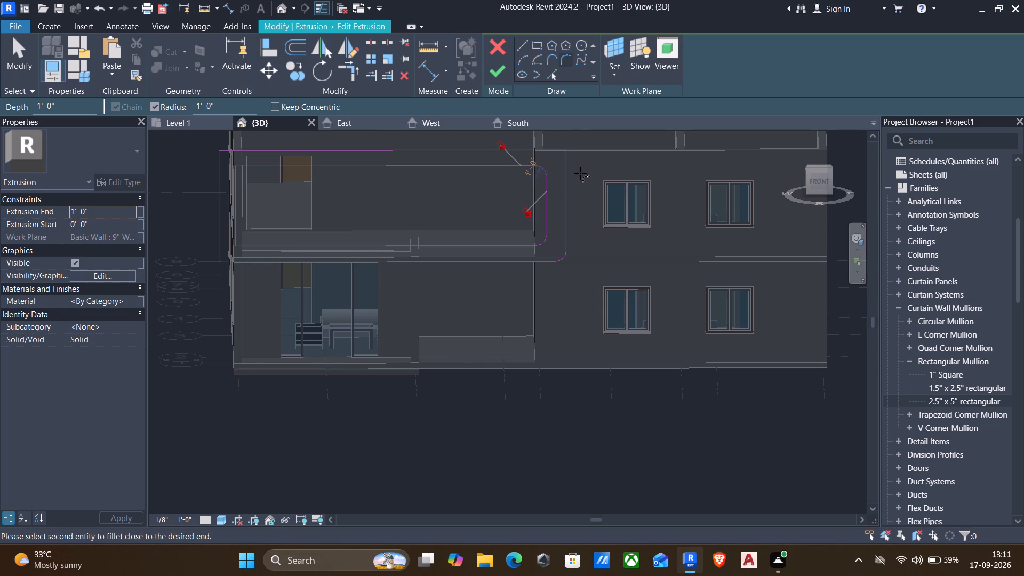
{"action": "left_click", "coordinate": [565, 179]}
{"action": "left_click", "coordinate": [265, 165]}
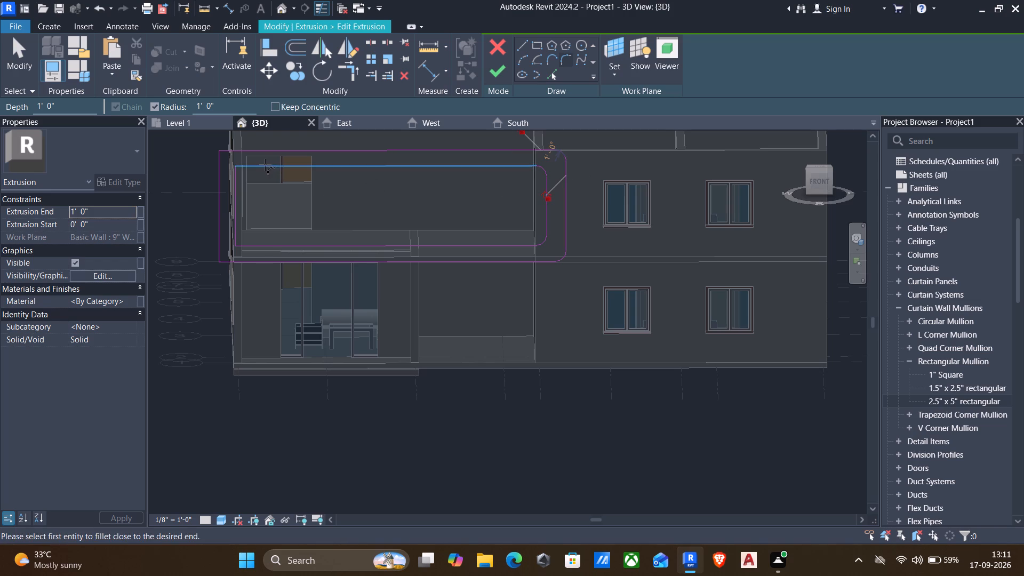
{"action": "left_click", "coordinate": [240, 187]}
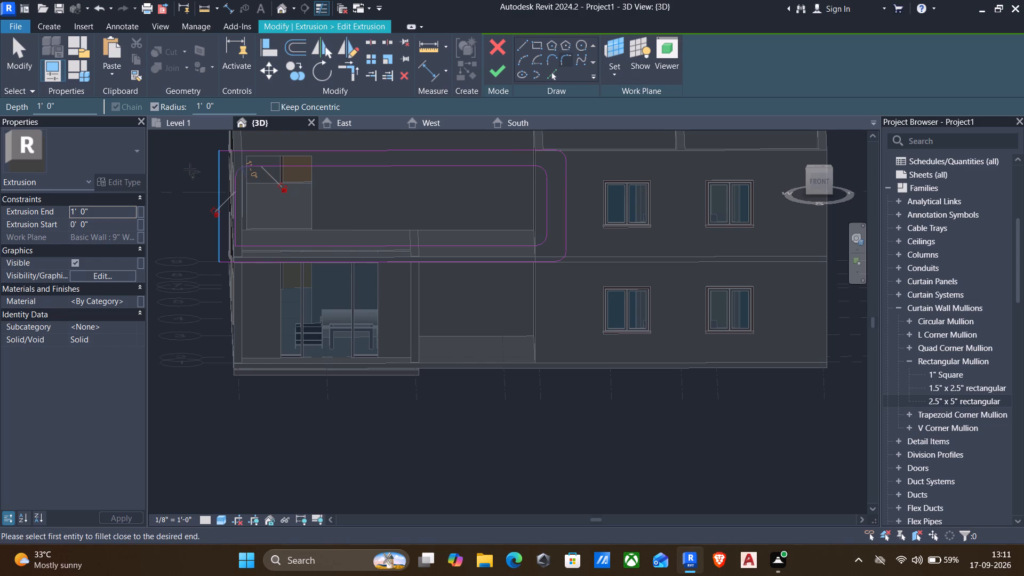
{"action": "left_click", "coordinate": [217, 166]}
{"action": "left_click", "coordinate": [242, 155]}
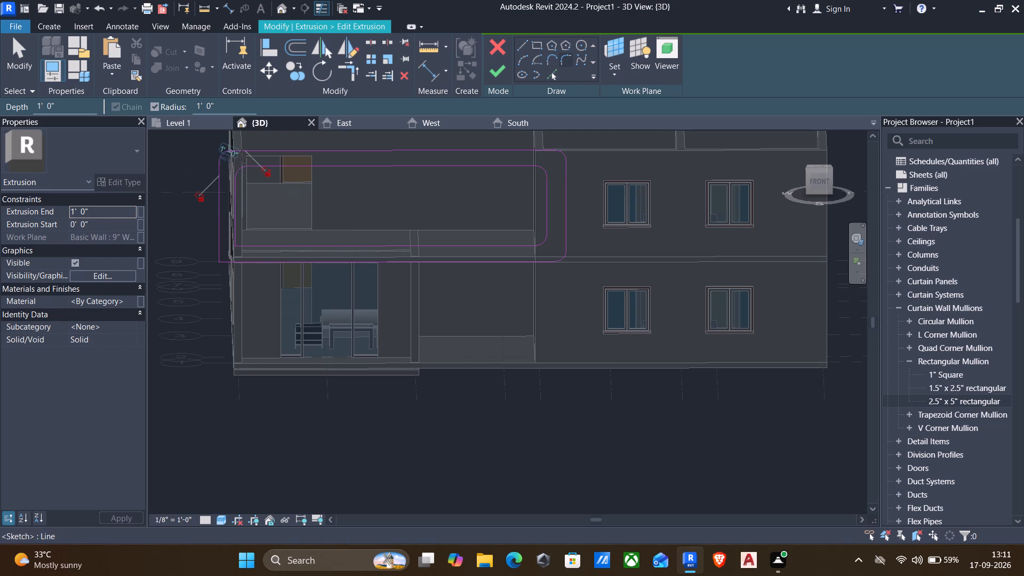
Fillet the lower-left corners of the inner and outer rectangles with the fixed 1' radius.
{"action": "left_click", "coordinate": [248, 247]}
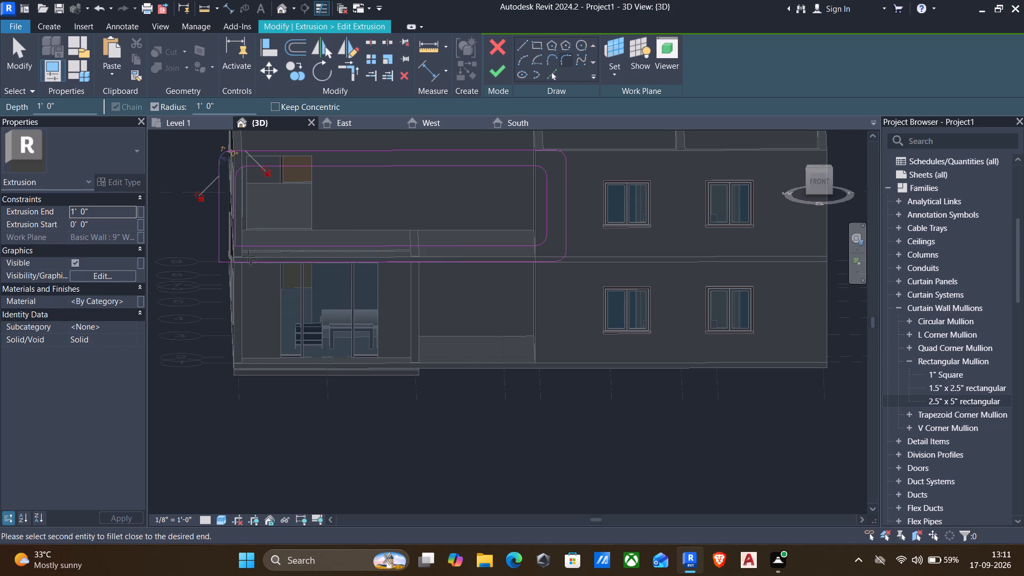
{"action": "scroll", "coordinate": [242, 245], "scroll_direction": "down", "scroll_amount": 1}
{"action": "scroll", "coordinate": [242, 245], "scroll_direction": "up", "scroll_amount": 12}
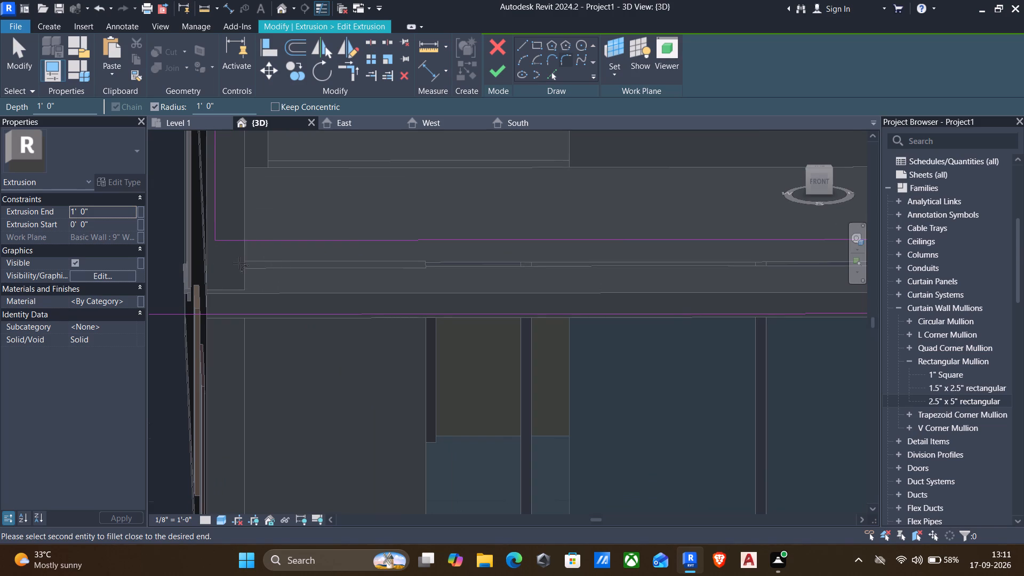
{"action": "scroll", "coordinate": [227, 301], "scroll_direction": "down", "scroll_amount": 4}
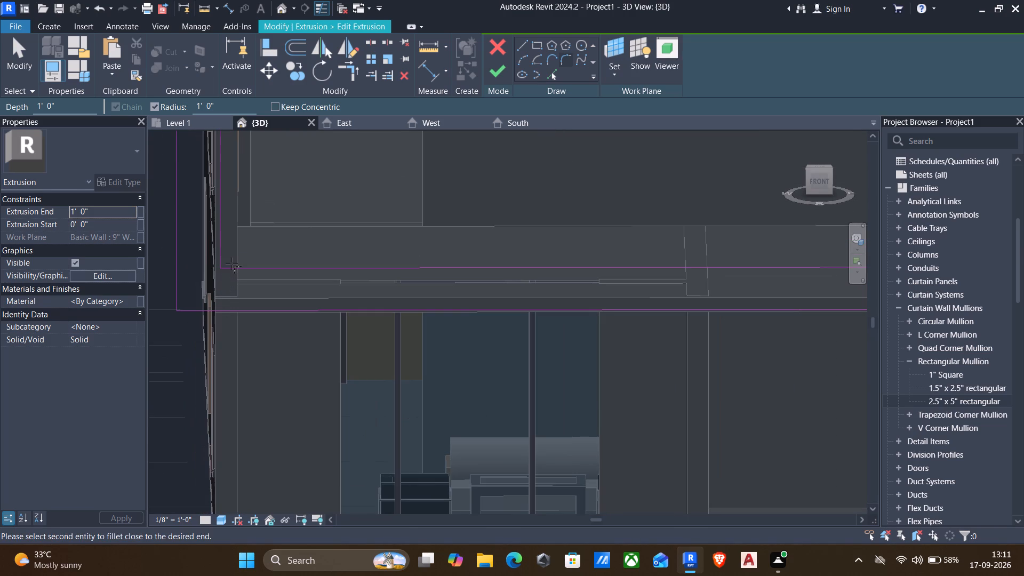
{"action": "left_click", "coordinate": [231, 259]}
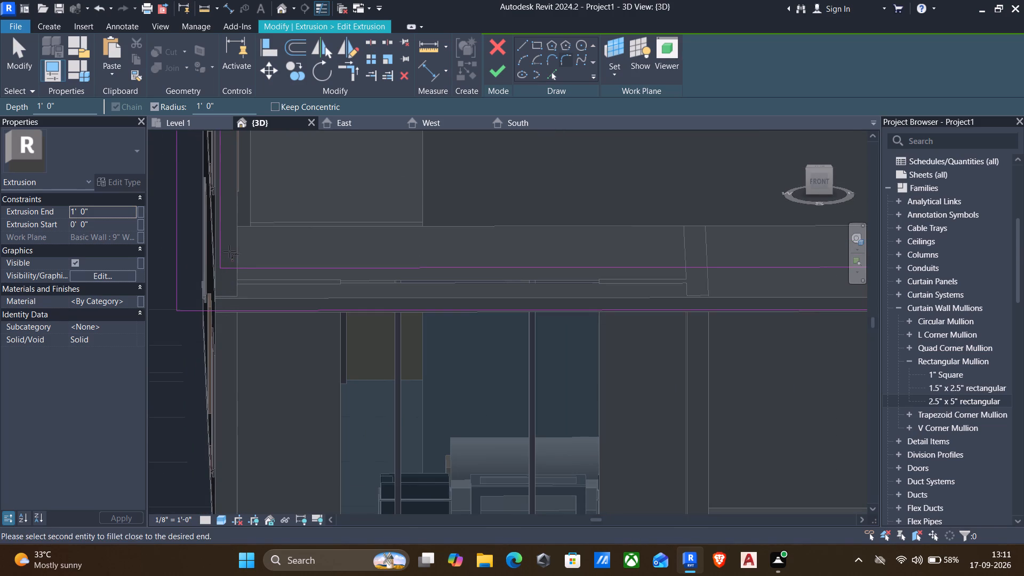
{"action": "left_click", "coordinate": [225, 246]}
{"action": "scroll", "coordinate": [179, 283], "scroll_direction": "down", "scroll_amount": 2}
{"action": "left_click", "coordinate": [175, 283]}
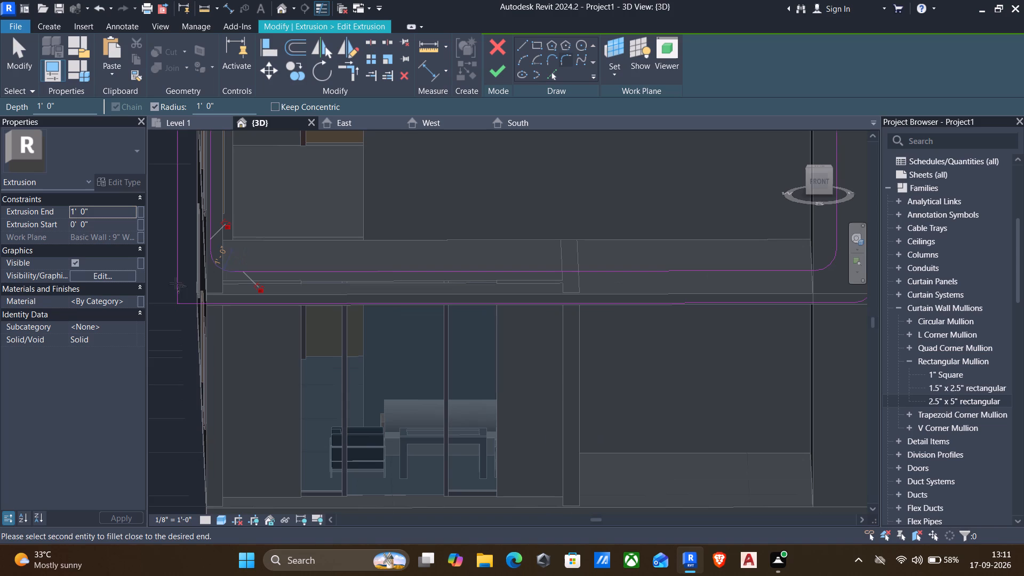
{"action": "left_click", "coordinate": [214, 301]}
{"action": "scroll", "coordinate": [217, 299], "scroll_direction": "down", "scroll_amount": 3}
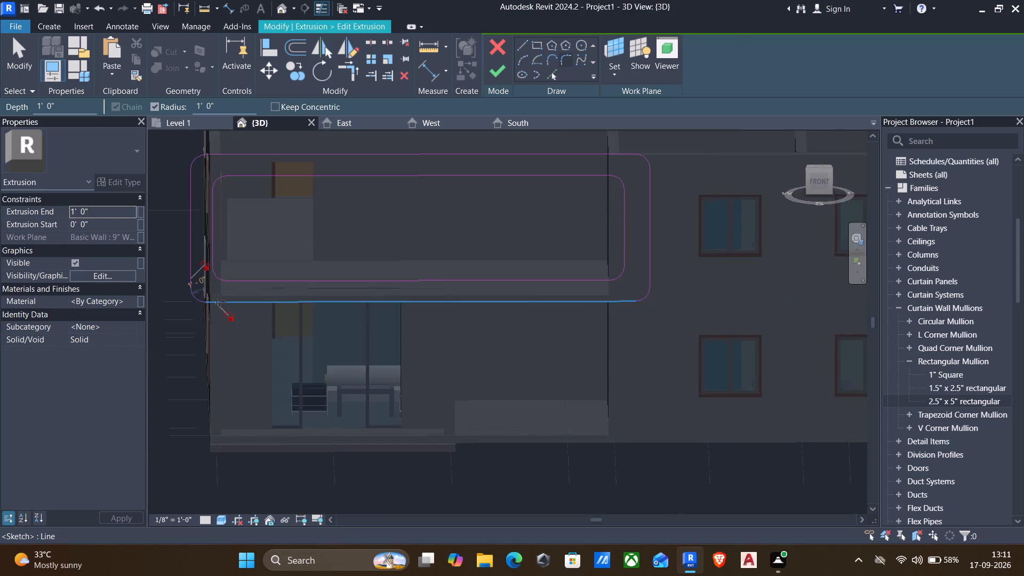
{"action": "scroll", "coordinate": [217, 299], "scroll_direction": "down", "scroll_amount": 2}
{"action": "key", "text": "Escape"}
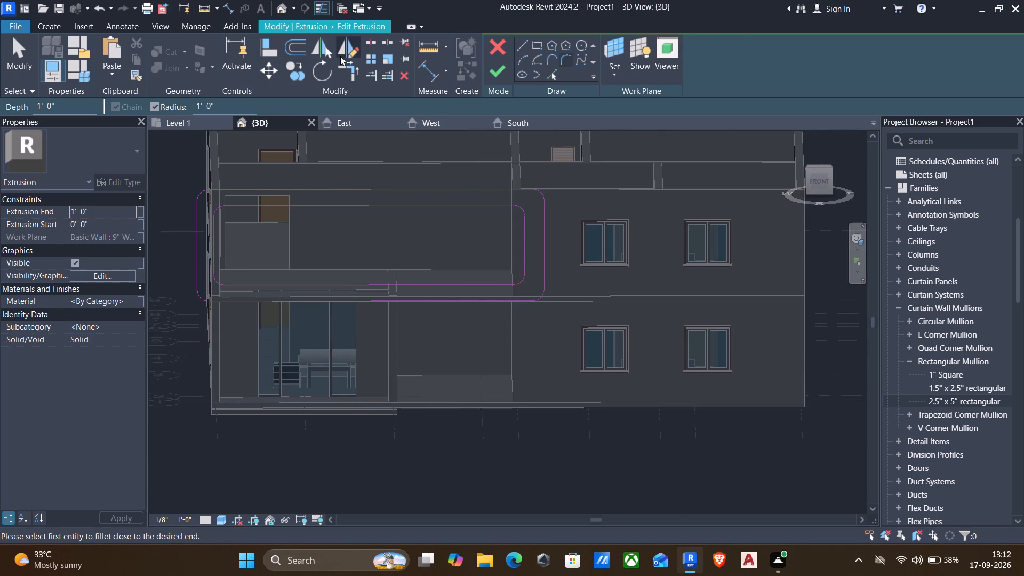
Finish the frame's extrusion sketch and complete the in-place model.
{"action": "left_click", "coordinate": [499, 73]}
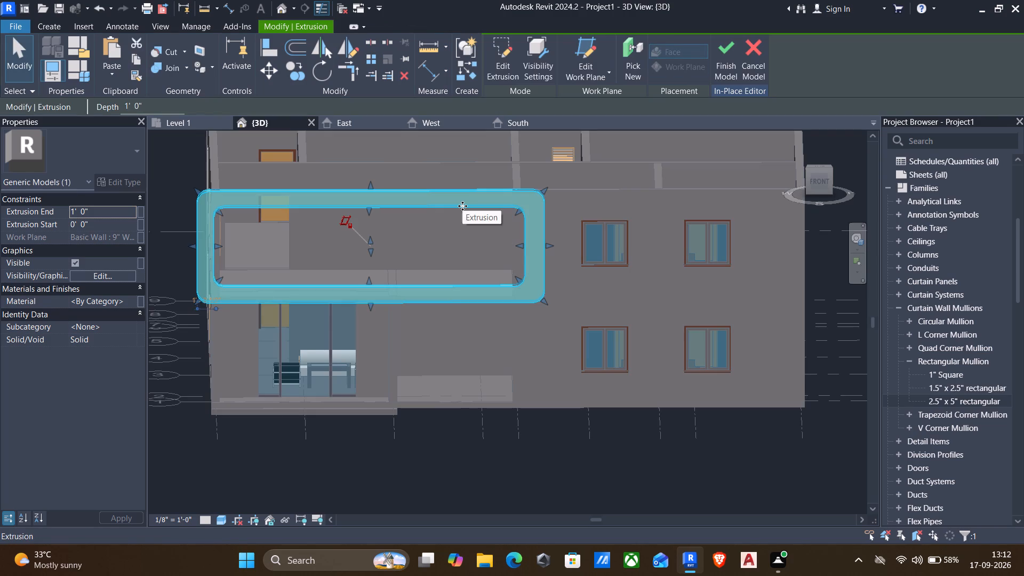
{"action": "key", "text": "Escape"}
{"action": "scroll", "coordinate": [441, 238], "scroll_direction": "down", "scroll_amount": 3}
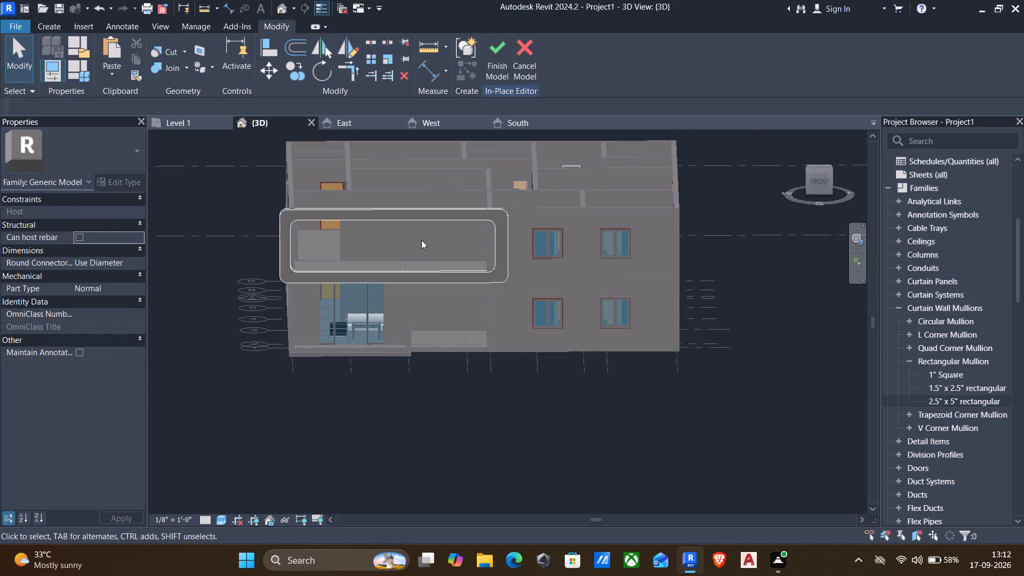
{"action": "scroll", "coordinate": [479, 268], "scroll_direction": "up", "scroll_amount": 3}
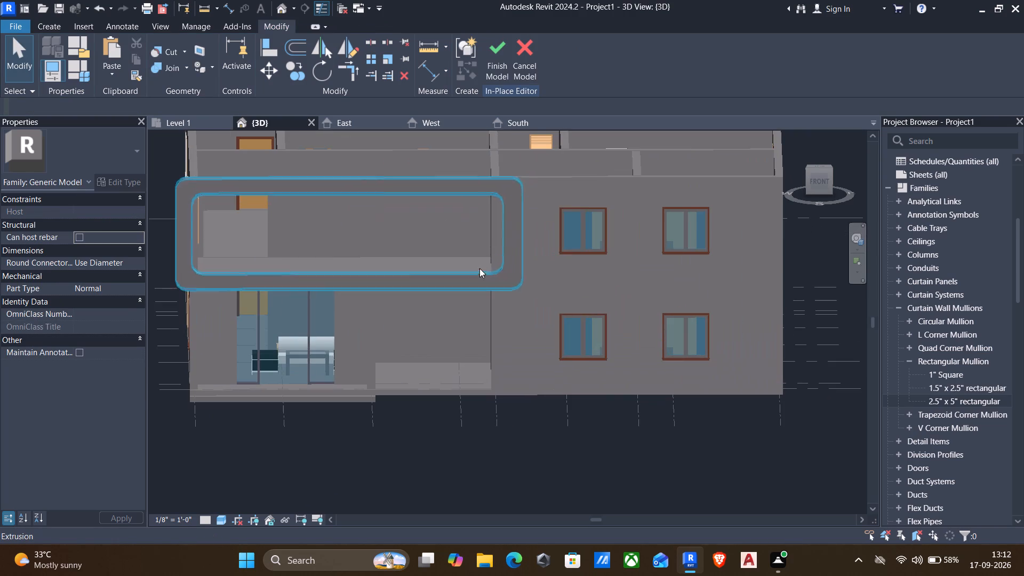
{"action": "left_click", "coordinate": [491, 59]}
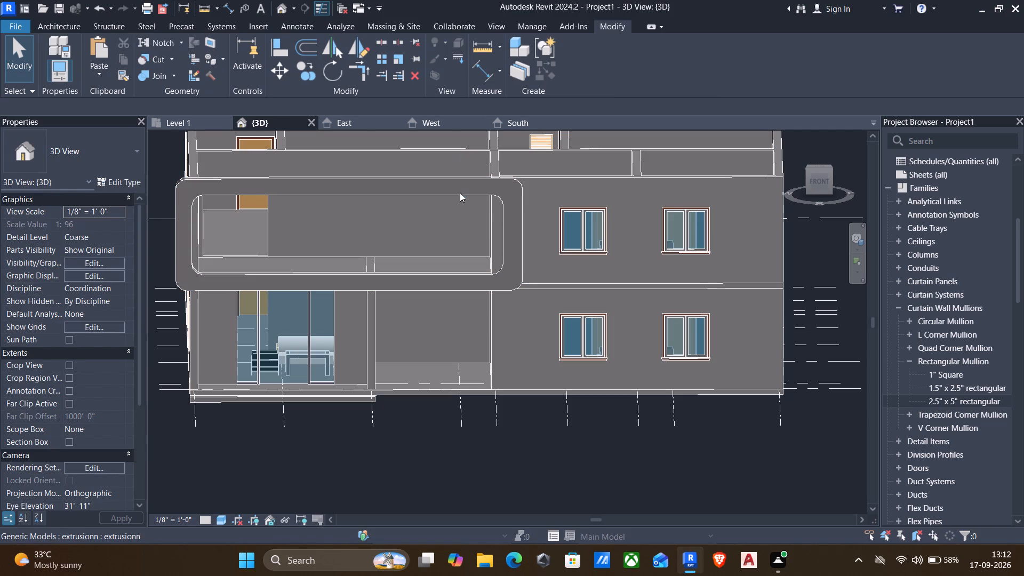
Examine the rounded frame on the front facade from both sides and from the front.
{"action": "middle_click_drag", "start_coordinate": [570, 264], "coordinate": [550, 272], "text": "shift"}
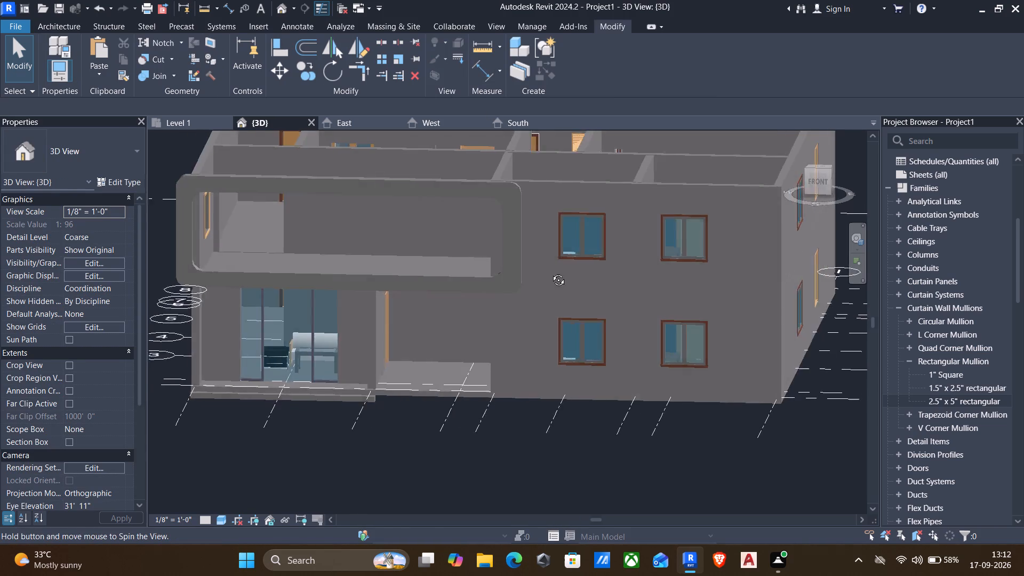
{"action": "middle_click_drag", "start_coordinate": [550, 272], "coordinate": [513, 295], "text": "shift"}
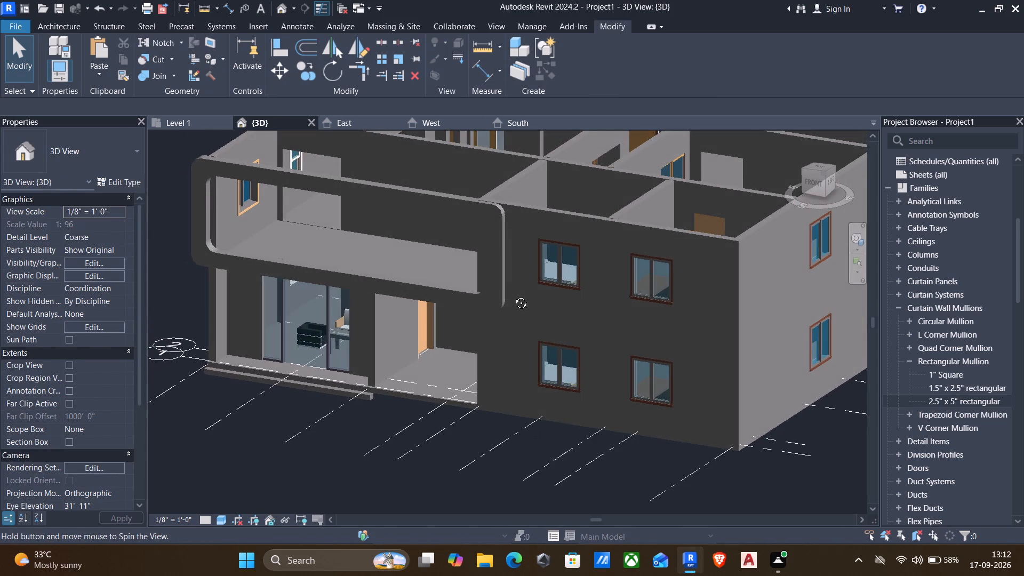
{"action": "middle_click_drag", "start_coordinate": [513, 295], "coordinate": [471, 267], "text": "shift"}
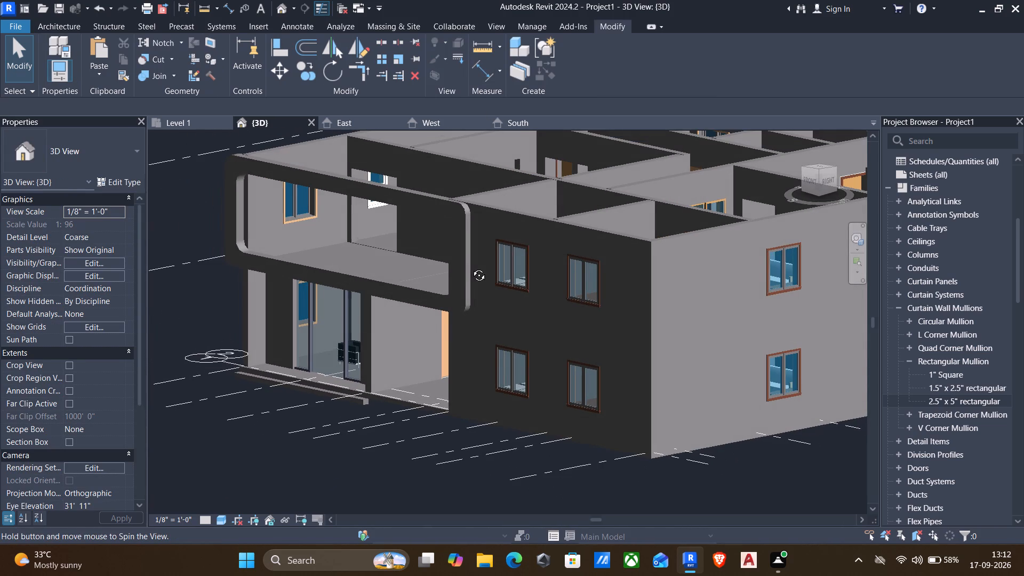
{"action": "middle_click_drag", "start_coordinate": [471, 267], "coordinate": [489, 265], "text": "shift"}
{"action": "scroll", "coordinate": [402, 229], "scroll_direction": "up", "scroll_amount": 3}
{"action": "middle_click_drag", "start_coordinate": [402, 229], "coordinate": [519, 273], "text": "shift"}
{"action": "scroll", "coordinate": [515, 266], "scroll_direction": "down", "scroll_amount": 2}
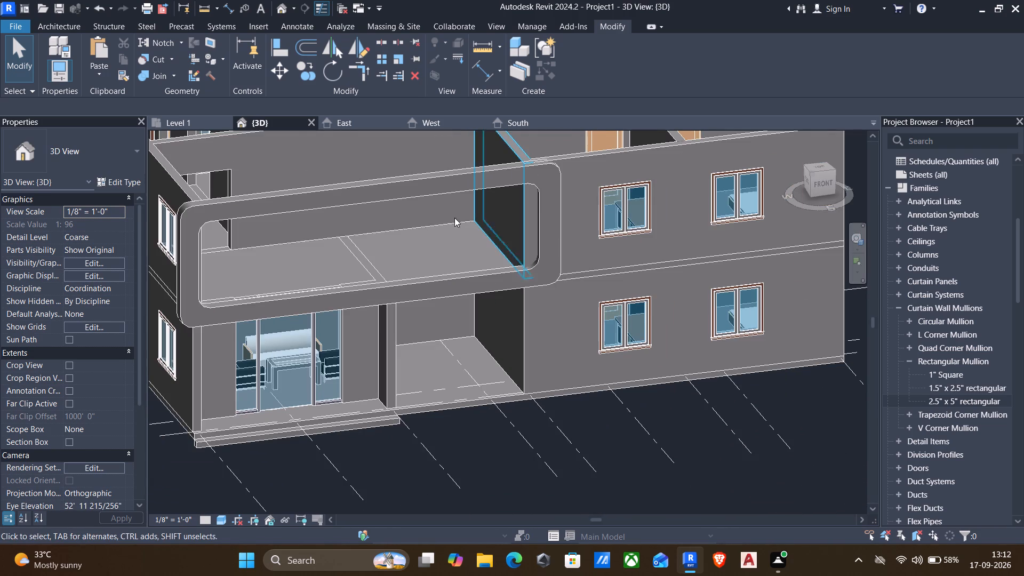
{"action": "middle_click_drag", "start_coordinate": [434, 234], "coordinate": [527, 202], "text": "shift"}
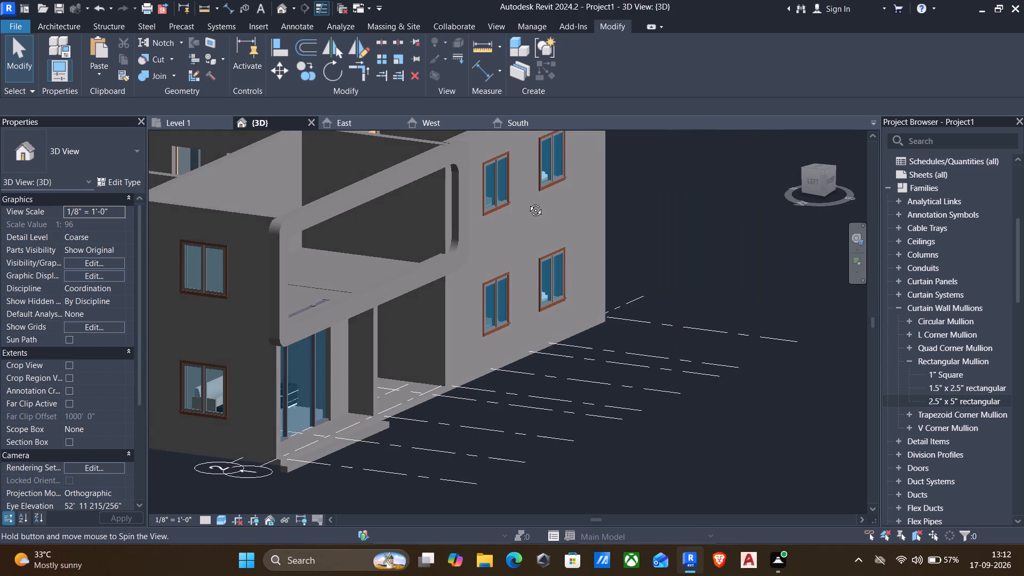
{"action": "middle_click_drag", "start_coordinate": [527, 202], "coordinate": [364, 214], "text": "shift"}
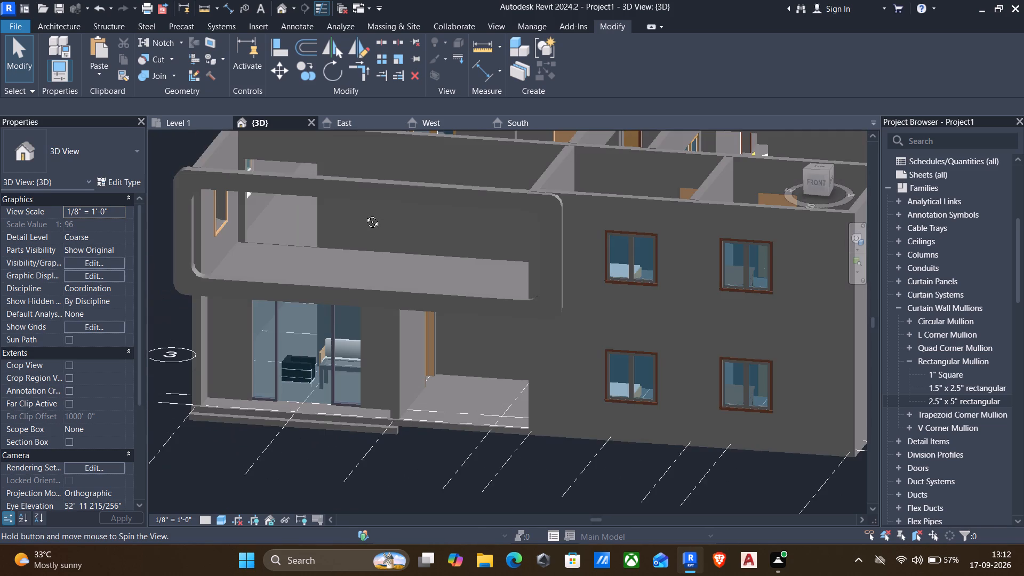
{"action": "middle_click_drag", "start_coordinate": [364, 214], "coordinate": [257, 220], "text": "shift"}
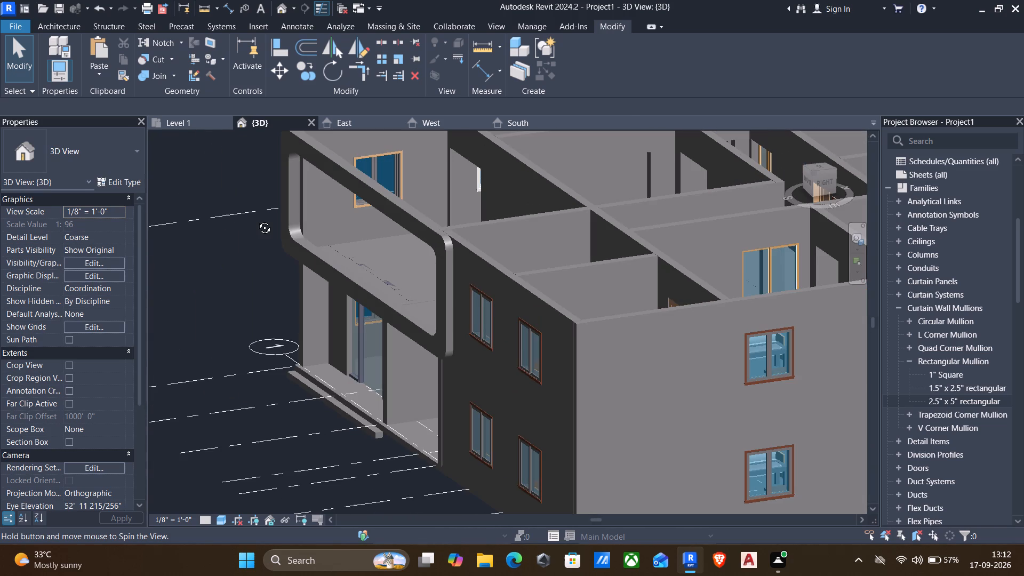
{"action": "middle_click_drag", "start_coordinate": [257, 220], "coordinate": [427, 206], "text": "shift"}
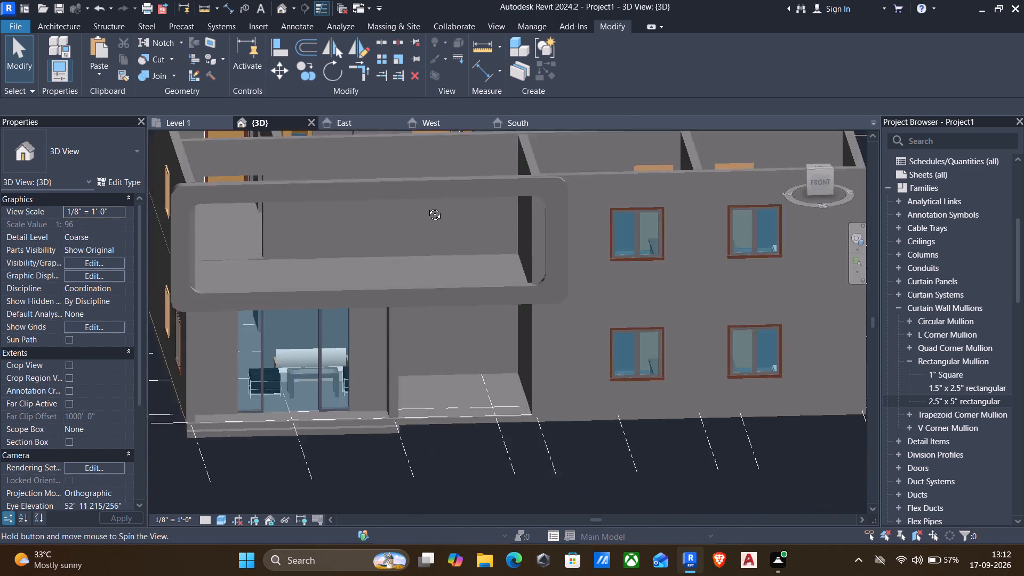
{"action": "middle_click_drag", "start_coordinate": [427, 206], "coordinate": [454, 205], "text": "shift"}
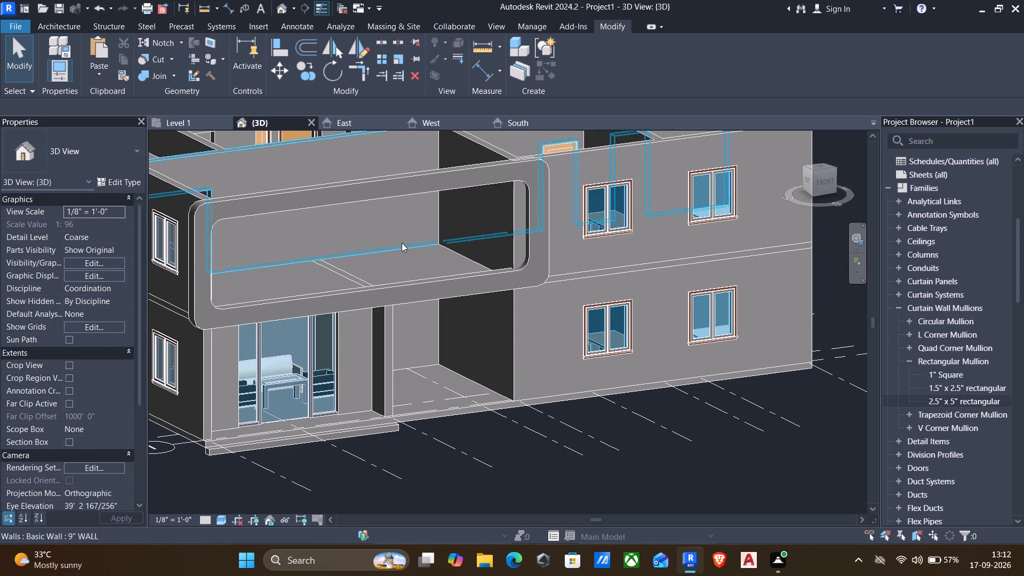
Edit the frame model in place and start a new extrusion with its work plane on the frame opening's bottom face.
{"action": "left_click", "coordinate": [481, 183]}
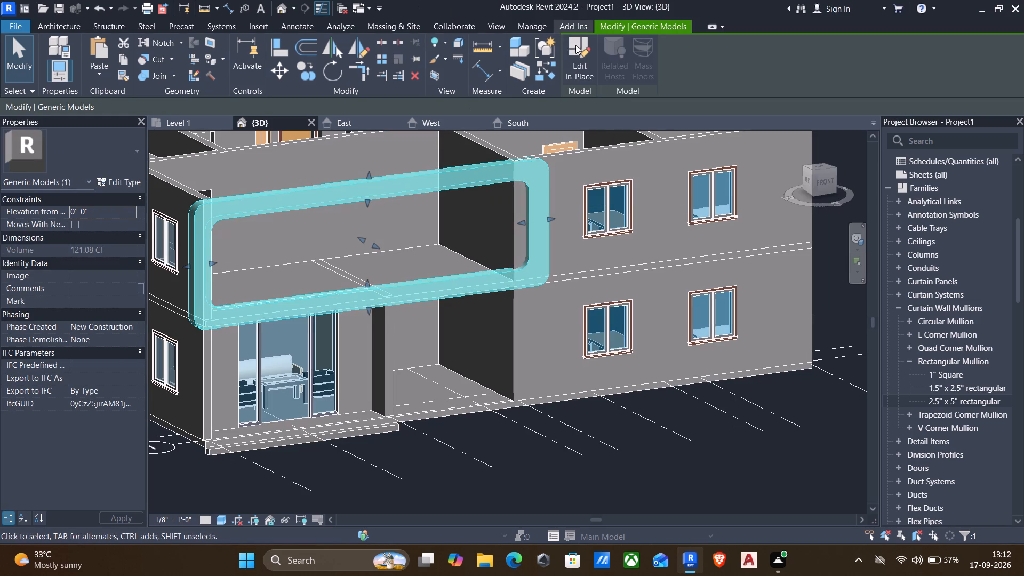
{"action": "left_click", "coordinate": [573, 48]}
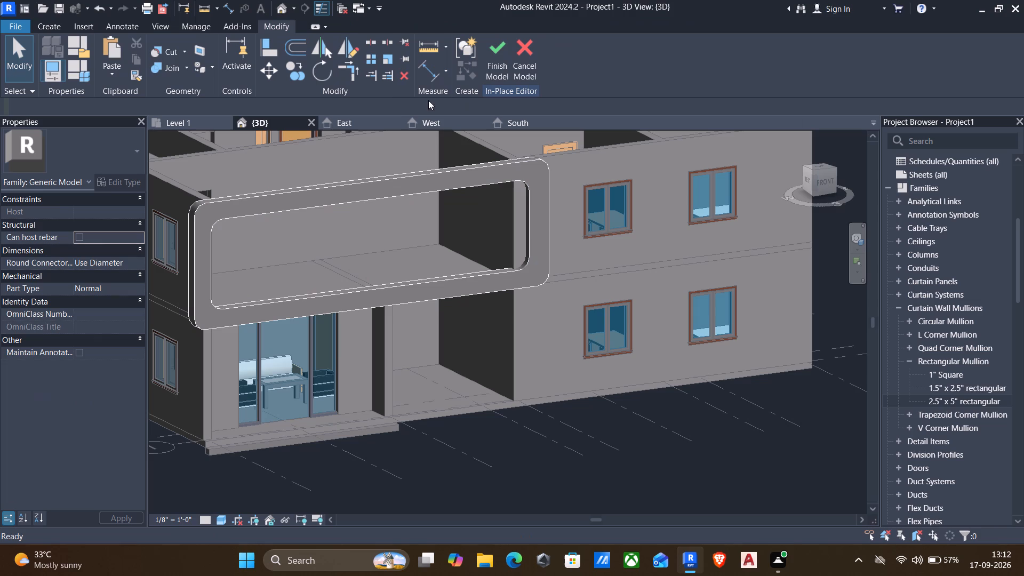
{"action": "left_click", "coordinate": [46, 28]}
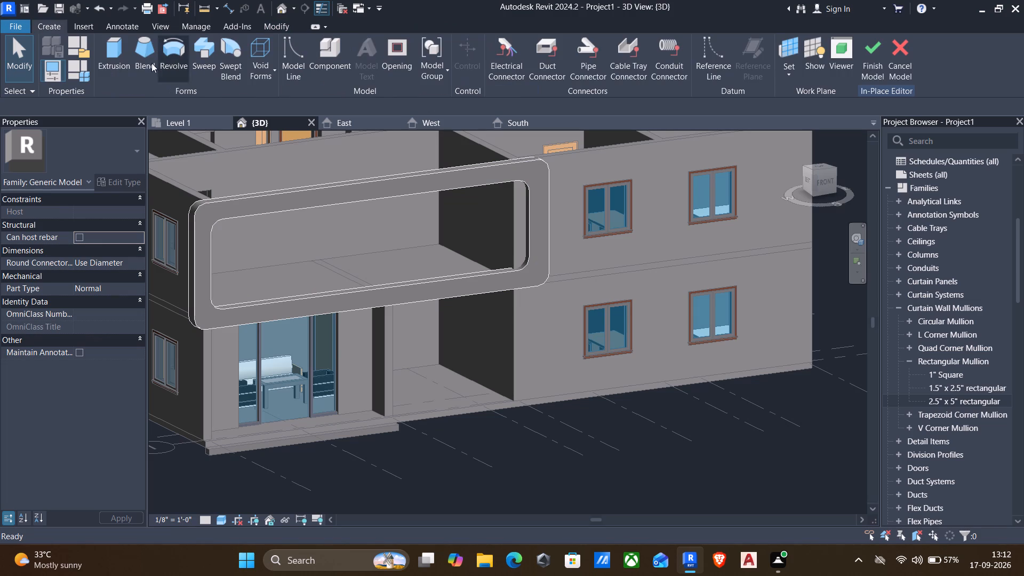
{"action": "left_click", "coordinate": [109, 54]}
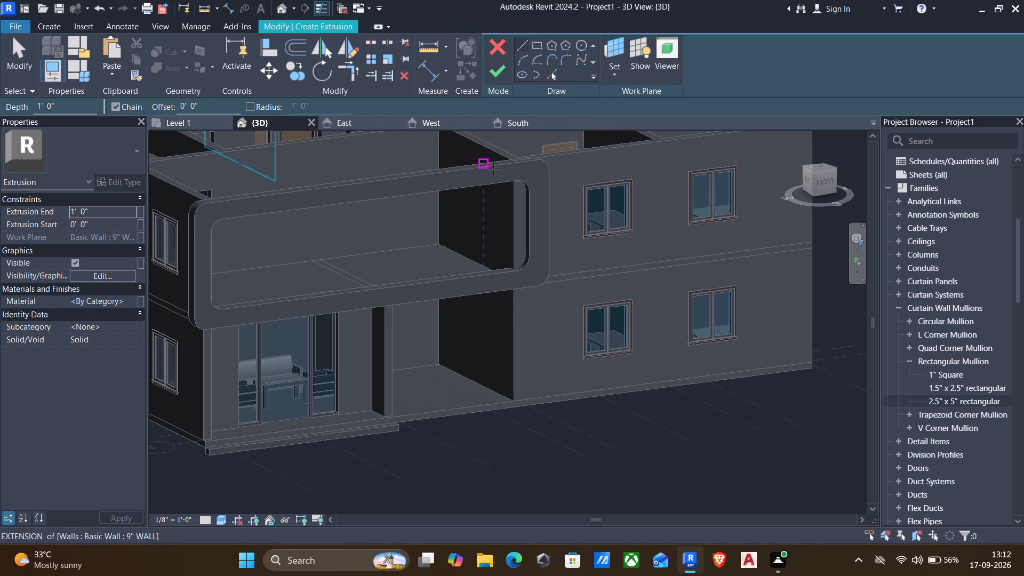
{"action": "scroll", "coordinate": [511, 269], "scroll_direction": "up", "scroll_amount": 5}
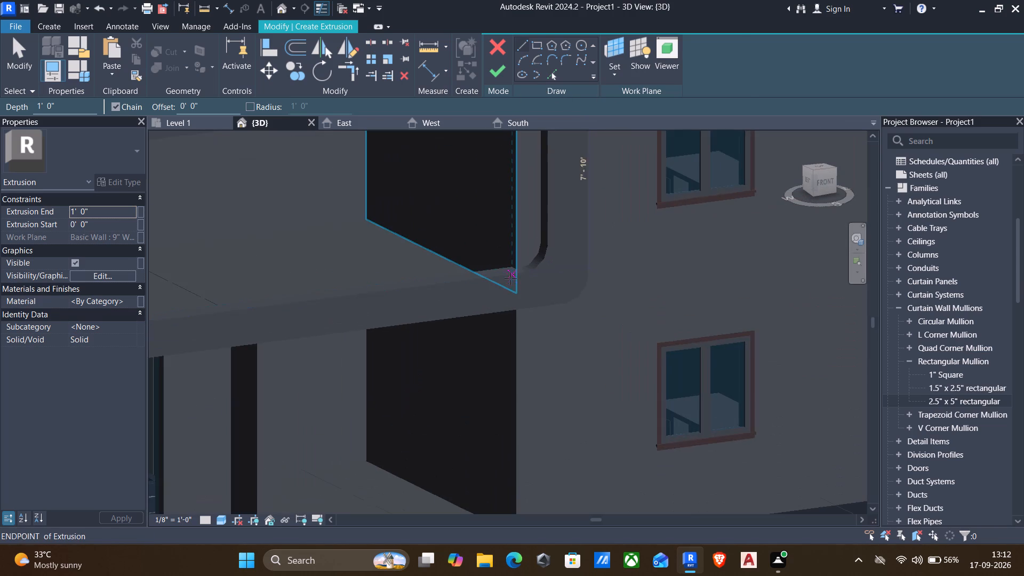
{"action": "scroll", "coordinate": [510, 277], "scroll_direction": "up", "scroll_amount": 3}
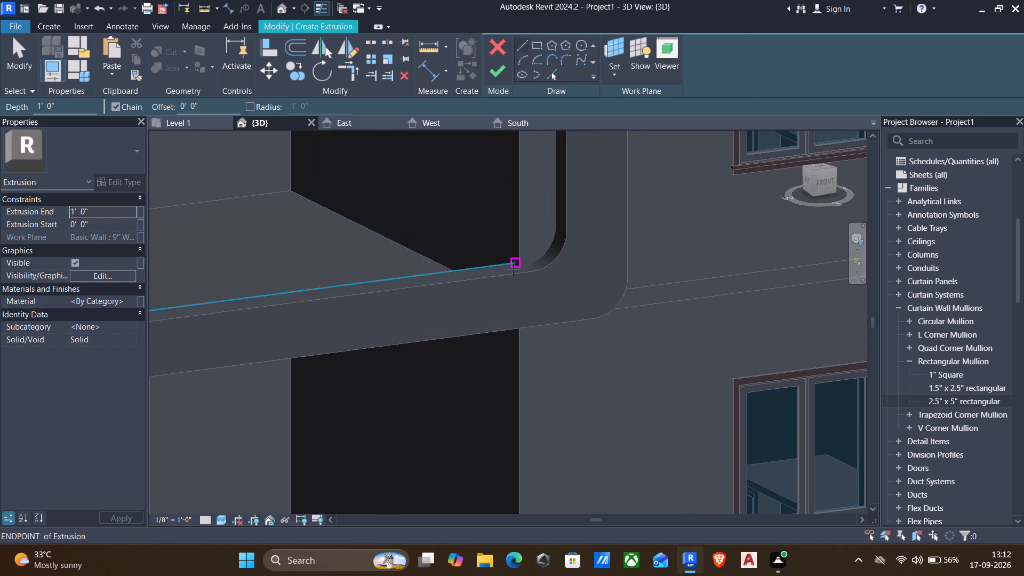
{"action": "scroll", "coordinate": [513, 273], "scroll_direction": "up", "scroll_amount": 3}
{"action": "left_click", "coordinate": [603, 77]}
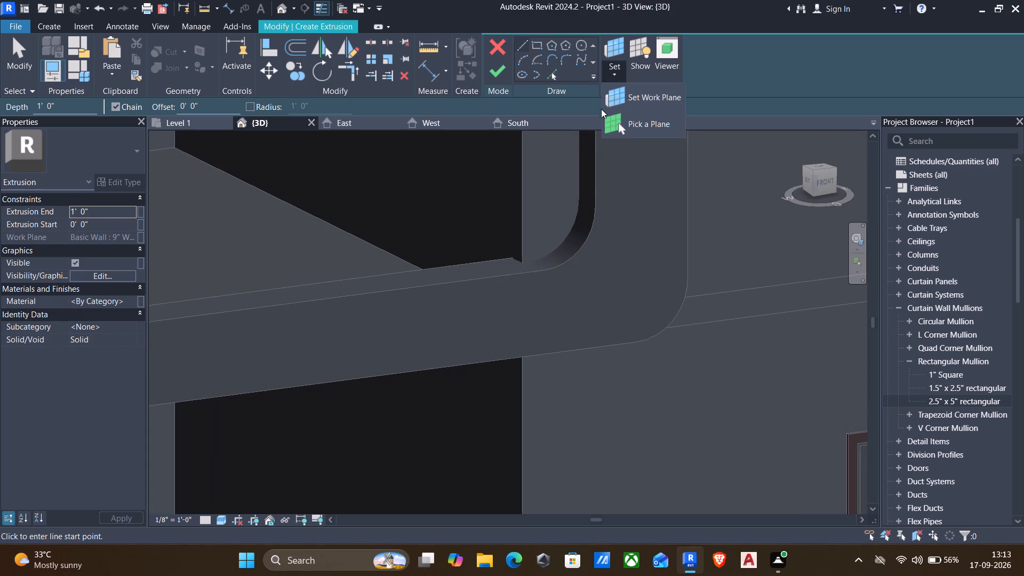
{"action": "left_click", "coordinate": [623, 124]}
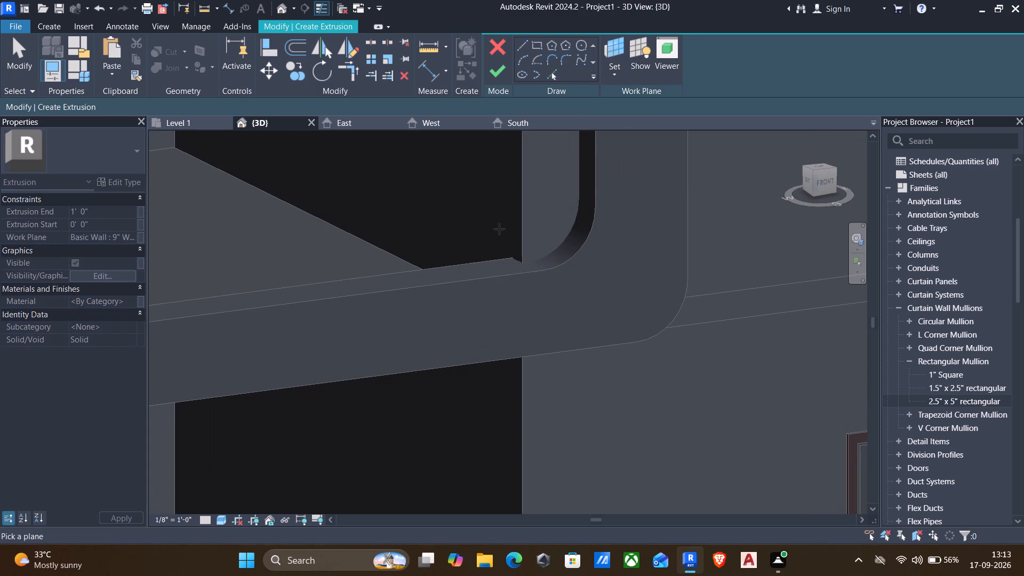
{"action": "left_click", "coordinate": [504, 273]}
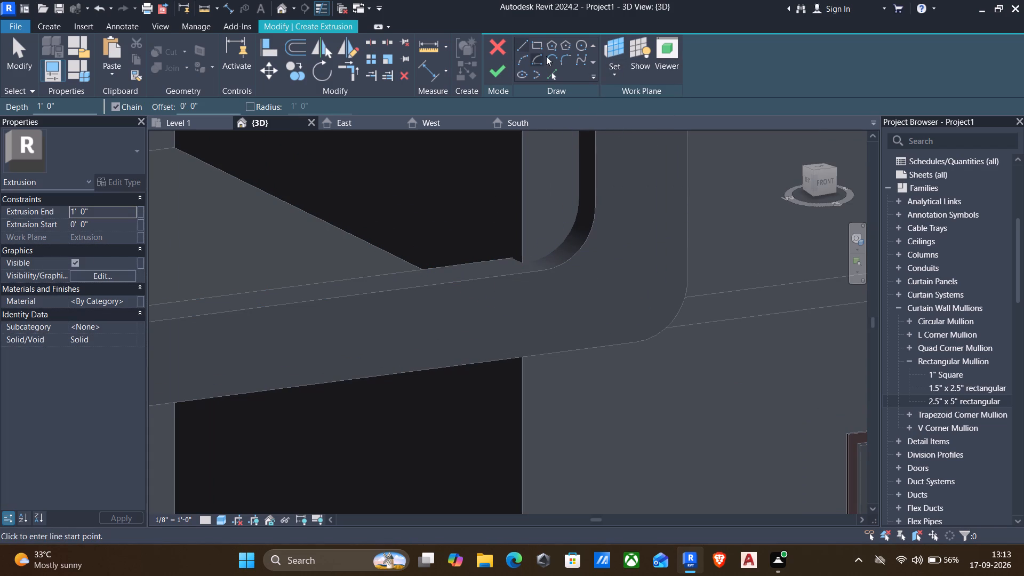
Sketch a rectangle about 4" by 1' across the frame opening's bottom face near its right-hand corner and extrude it 1'.
{"action": "left_click", "coordinate": [534, 48]}
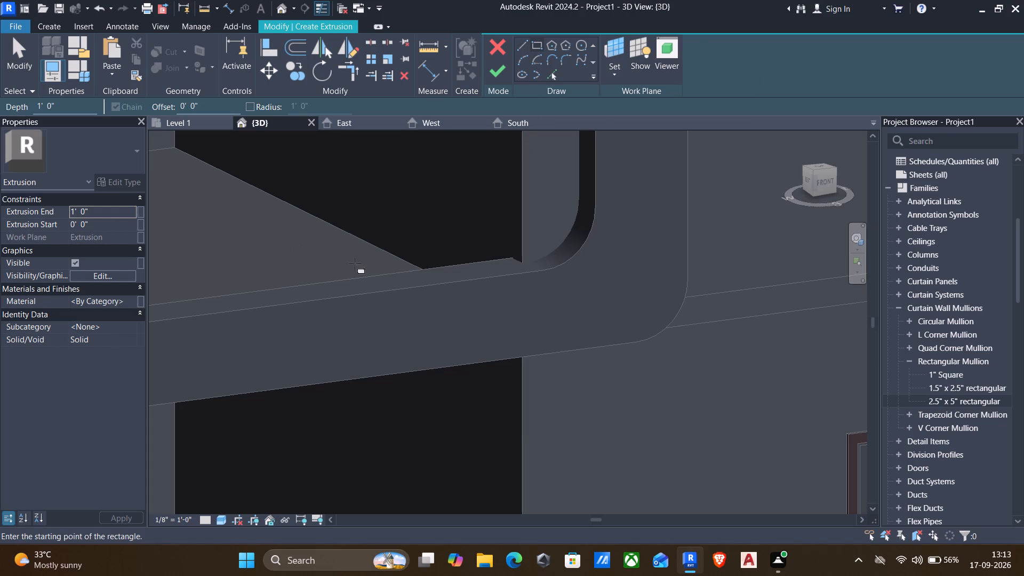
{"action": "left_click", "coordinate": [403, 271]}
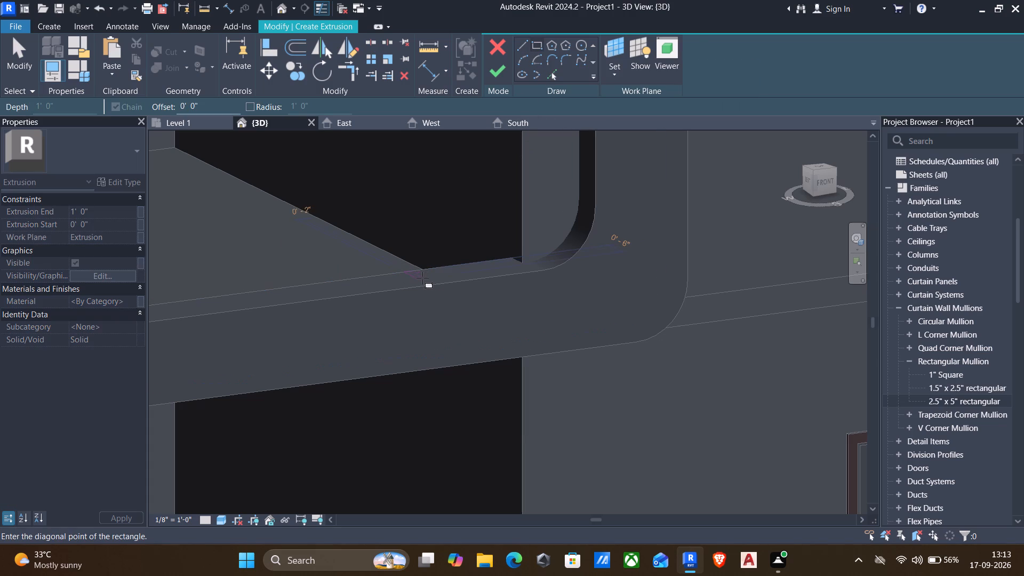
{"action": "scroll", "coordinate": [422, 278], "scroll_direction": "up", "scroll_amount": 6}
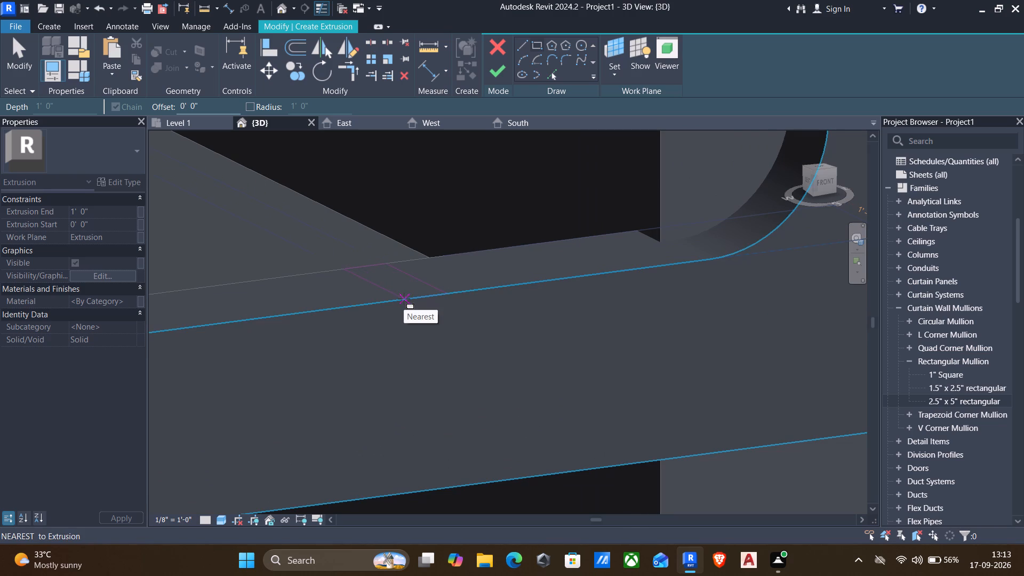
{"action": "left_click", "coordinate": [404, 299]}
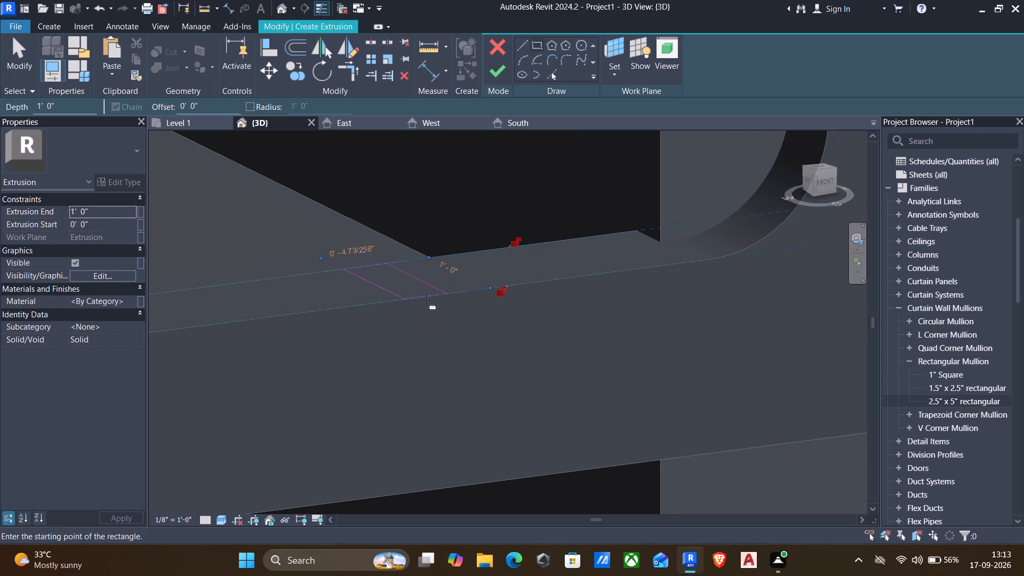
{"action": "key", "text": "Escape"}
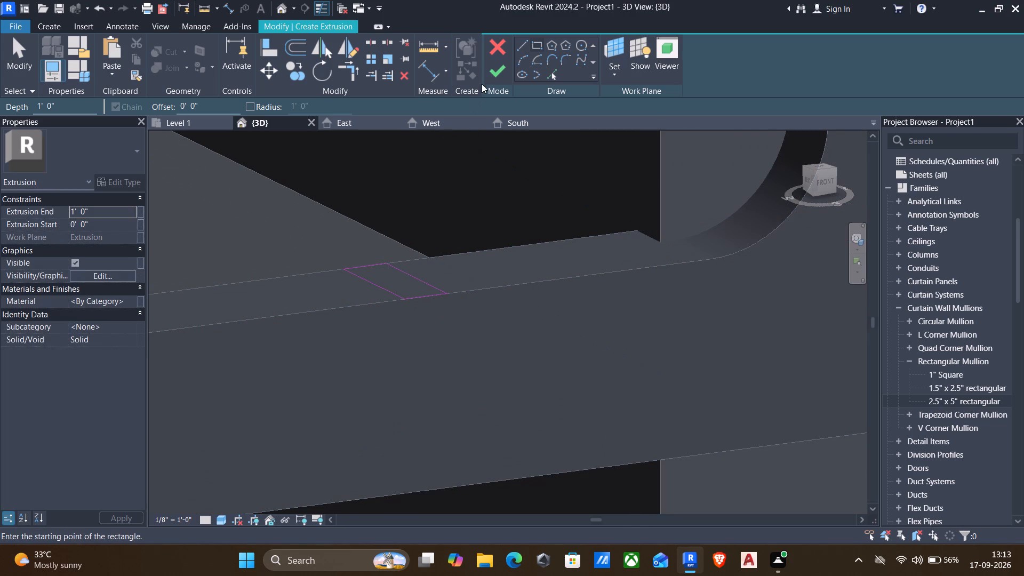
{"action": "left_click", "coordinate": [491, 74]}
{"action": "scroll", "coordinate": [340, 229], "scroll_direction": "down", "scroll_amount": 3}
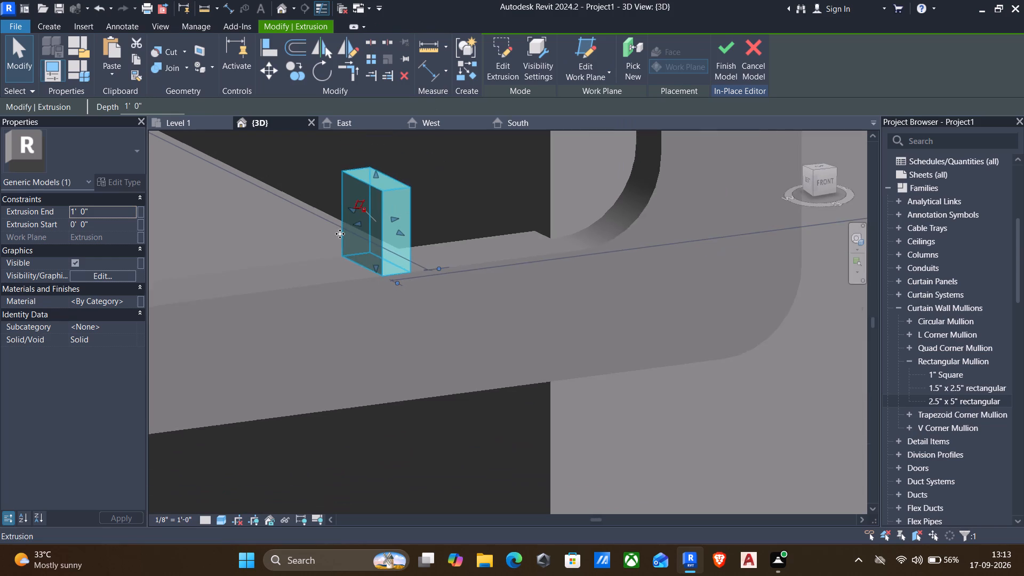
{"action": "scroll", "coordinate": [340, 234], "scroll_direction": "down", "scroll_amount": 2}
{"action": "key", "text": "Escape"}
{"action": "scroll", "coordinate": [398, 246], "scroll_direction": "down", "scroll_amount": 3}
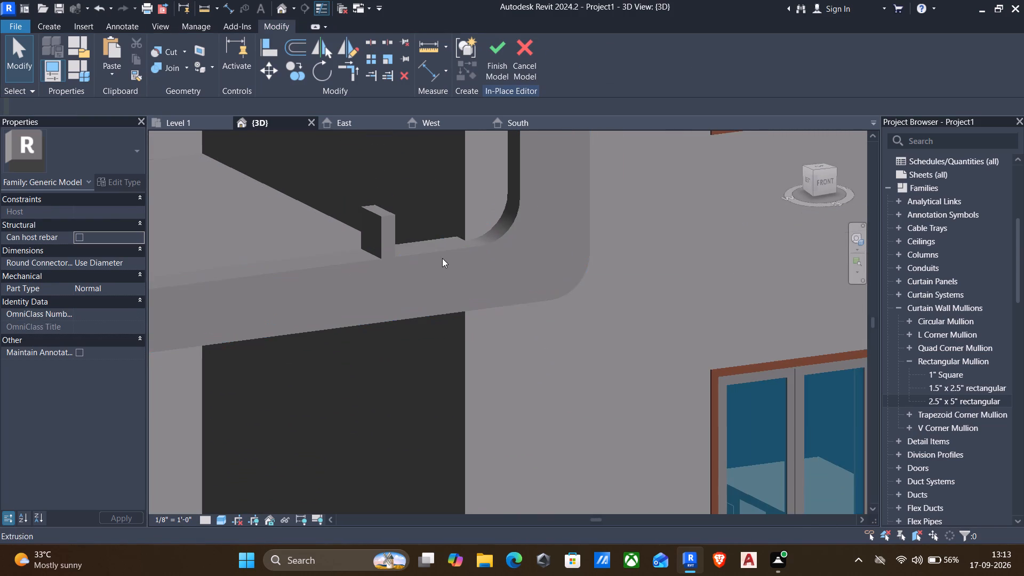
Stretch the new block sideways in both directions along the frame, with its right end reaching past the opening's rounded lower corner.
{"action": "middle_click_drag", "start_coordinate": [443, 259], "coordinate": [420, 249], "text": "shift"}
{"action": "scroll", "coordinate": [420, 249], "scroll_direction": "up", "scroll_amount": 1}
{"action": "scroll", "coordinate": [420, 249], "scroll_direction": "down", "scroll_amount": 3}
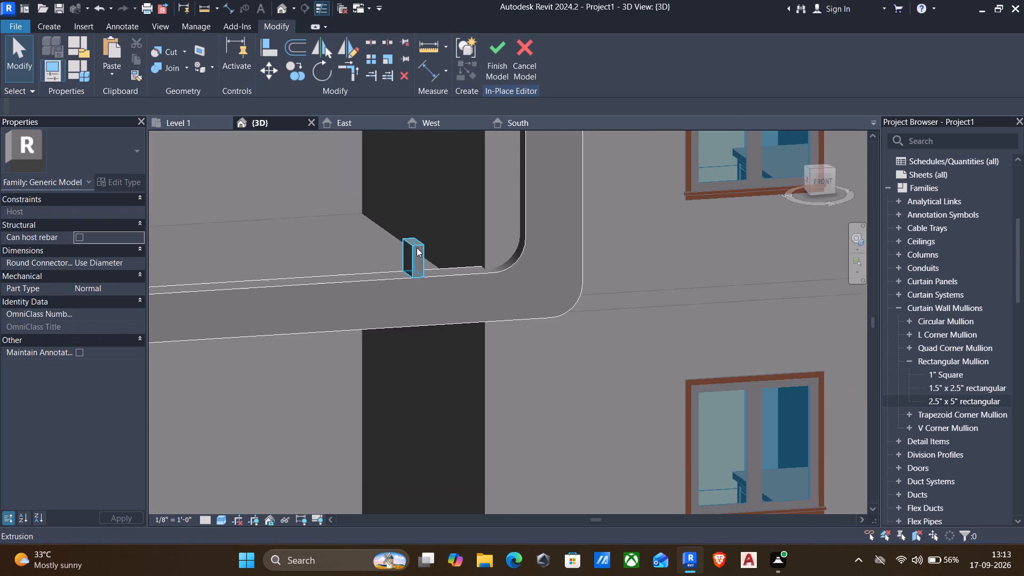
{"action": "left_click", "coordinate": [417, 247]}
{"action": "left_click_drag", "start_coordinate": [407, 257], "coordinate": [406, 257]}
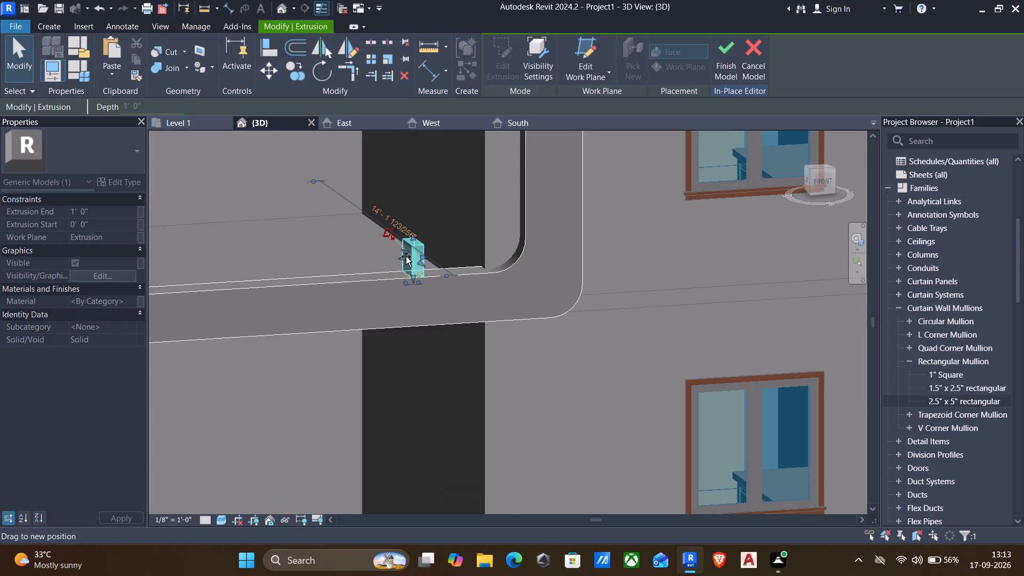
{"action": "left_click_drag", "start_coordinate": [406, 257], "coordinate": [320, 261]}
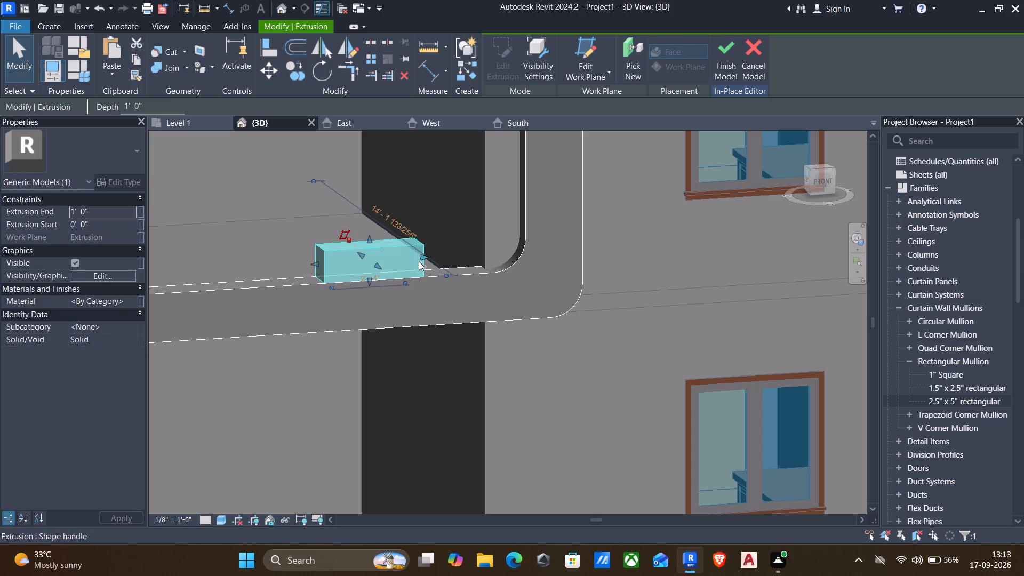
{"action": "left_click_drag", "start_coordinate": [419, 255], "coordinate": [532, 258]}
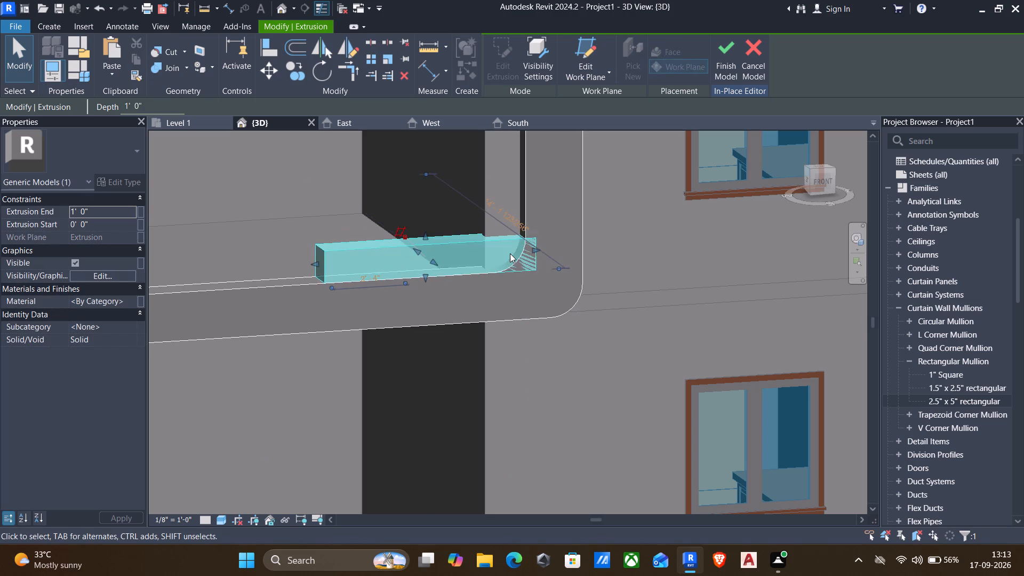
Raise the block's top face to the top of the frame opening, for an extrusion depth of 7' 6".
{"action": "scroll", "coordinate": [510, 253], "scroll_direction": "down", "scroll_amount": 4}
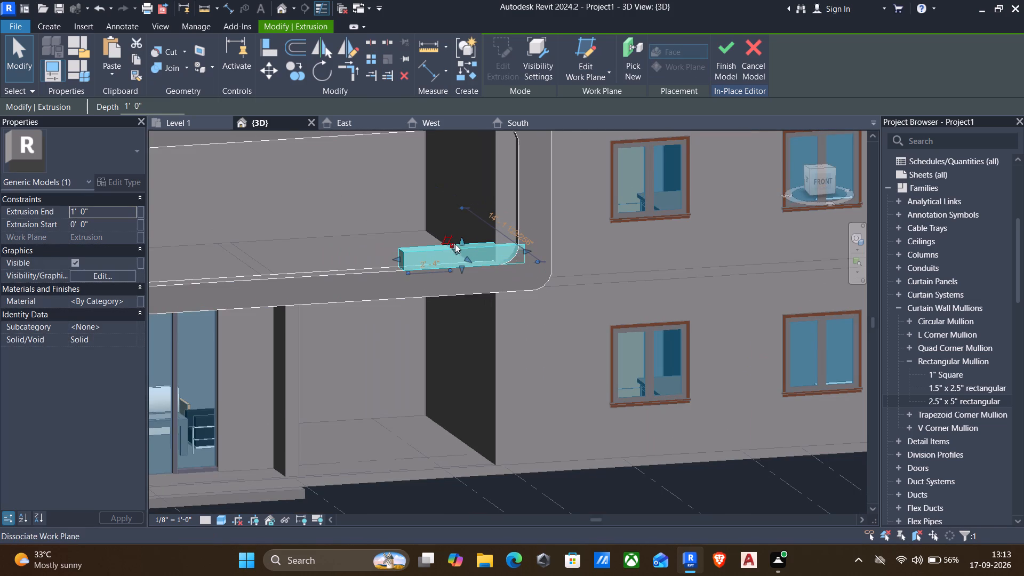
{"action": "left_click_drag", "start_coordinate": [458, 241], "coordinate": [452, 191]}
{"action": "scroll", "coordinate": [474, 212], "scroll_direction": "down", "scroll_amount": 2}
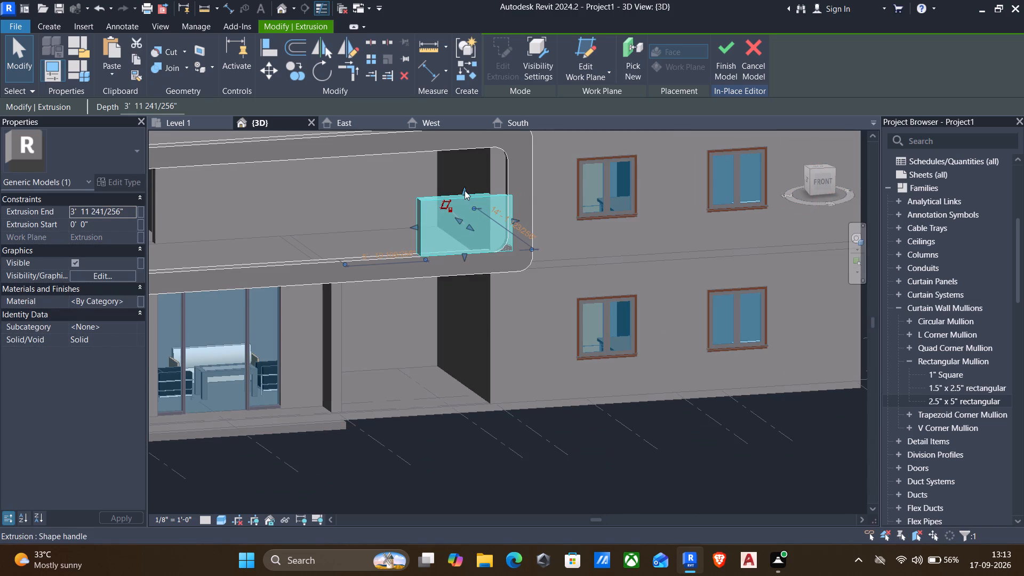
{"action": "left_click_drag", "start_coordinate": [465, 190], "coordinate": [453, 177]}
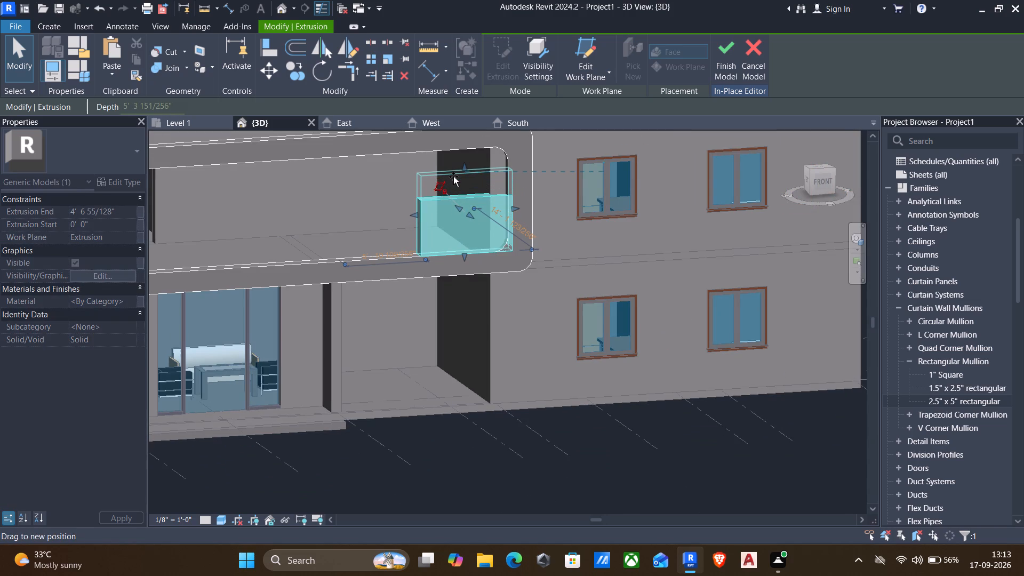
{"action": "left_click_drag", "start_coordinate": [453, 177], "coordinate": [448, 147]}
{"action": "key", "text": "Escape"}
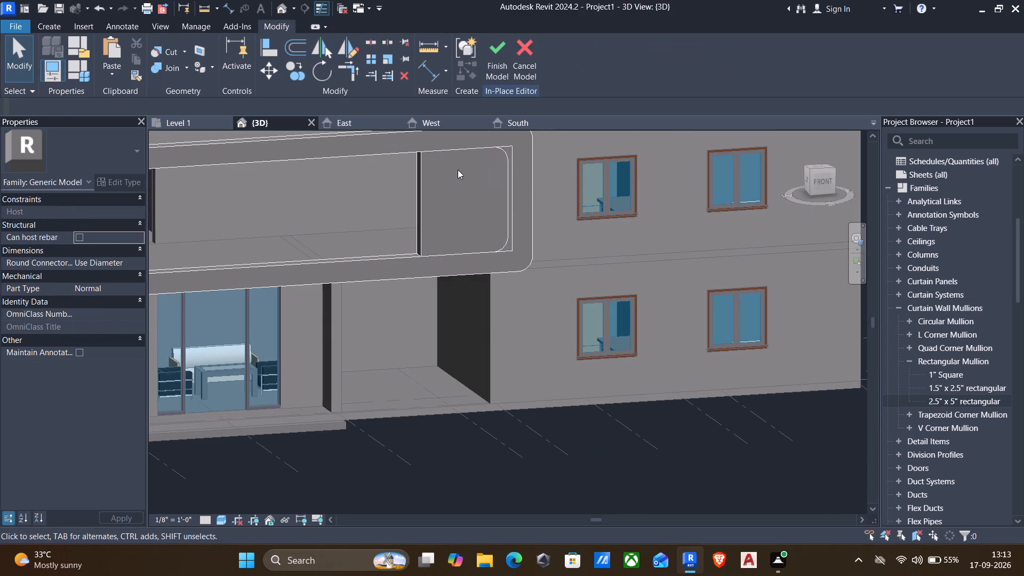
Edit the block's extrusion sketch and start a fillet with a fixed 1' radius at the rectangle's right-hand end.
{"action": "scroll", "coordinate": [510, 207], "scroll_direction": "up", "scroll_amount": 2}
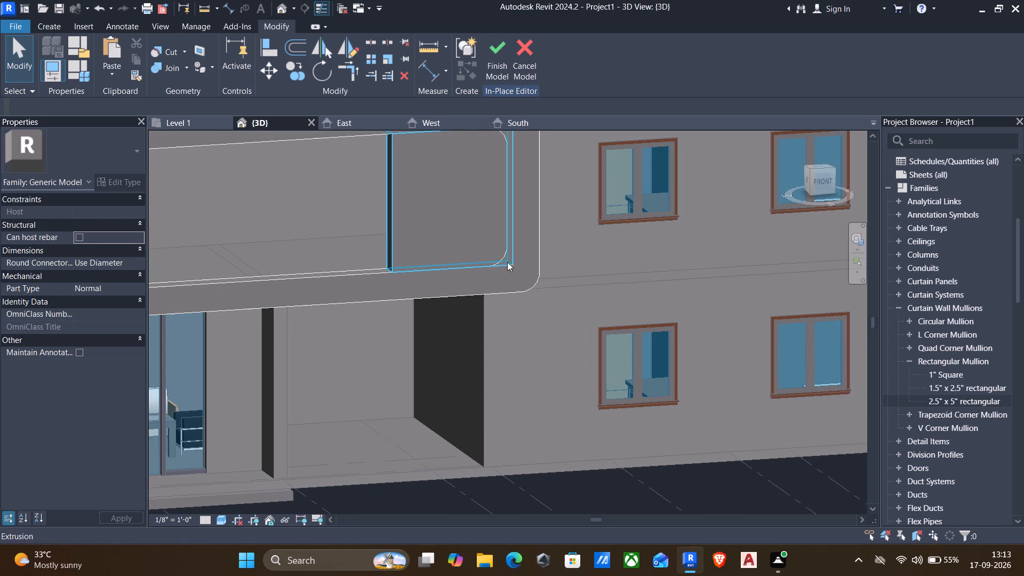
{"action": "left_click", "coordinate": [507, 265]}
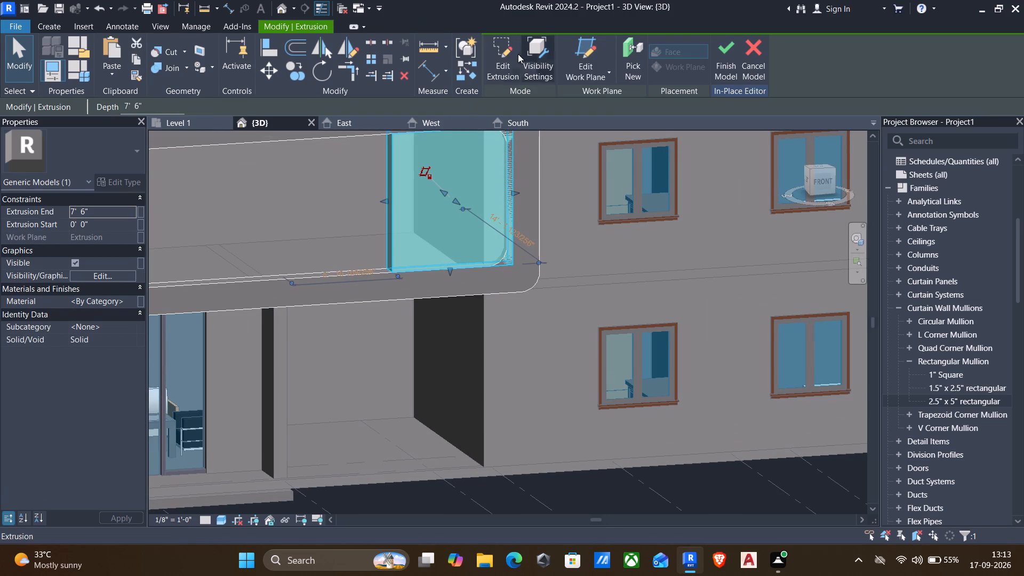
{"action": "left_click", "coordinate": [500, 58]}
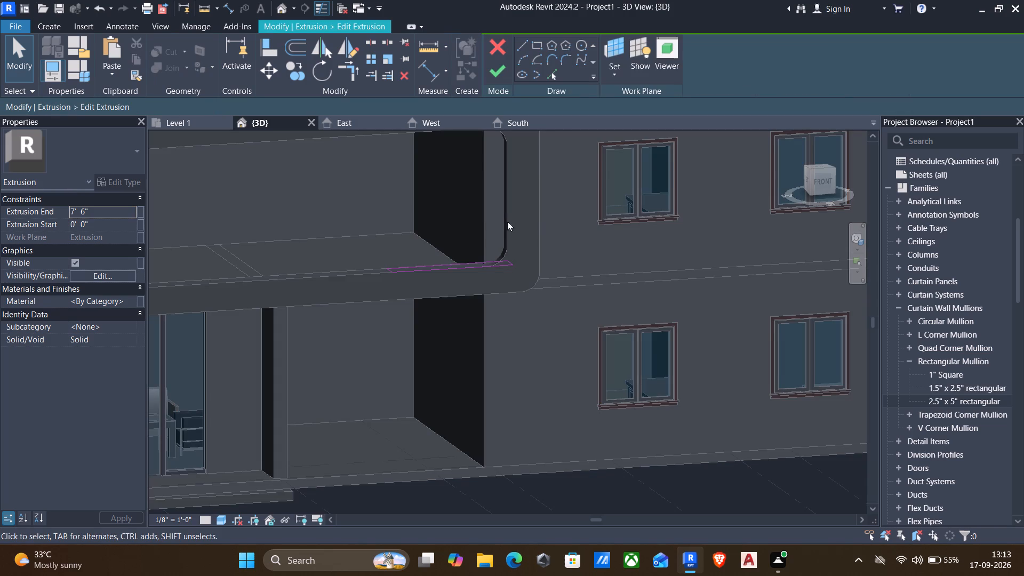
{"action": "scroll", "coordinate": [498, 263], "scroll_direction": "up", "scroll_amount": 6}
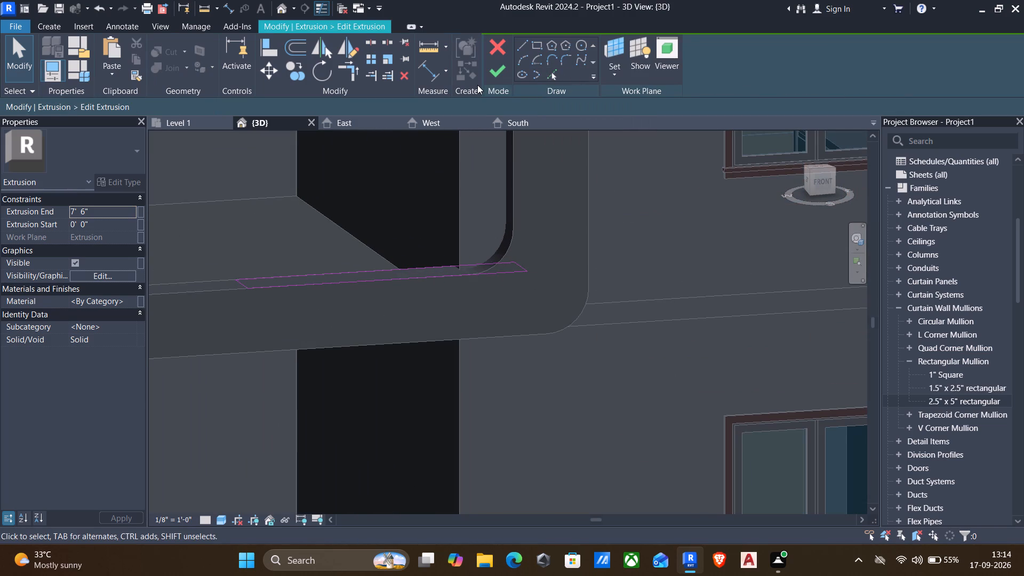
{"action": "left_click", "coordinate": [562, 63]}
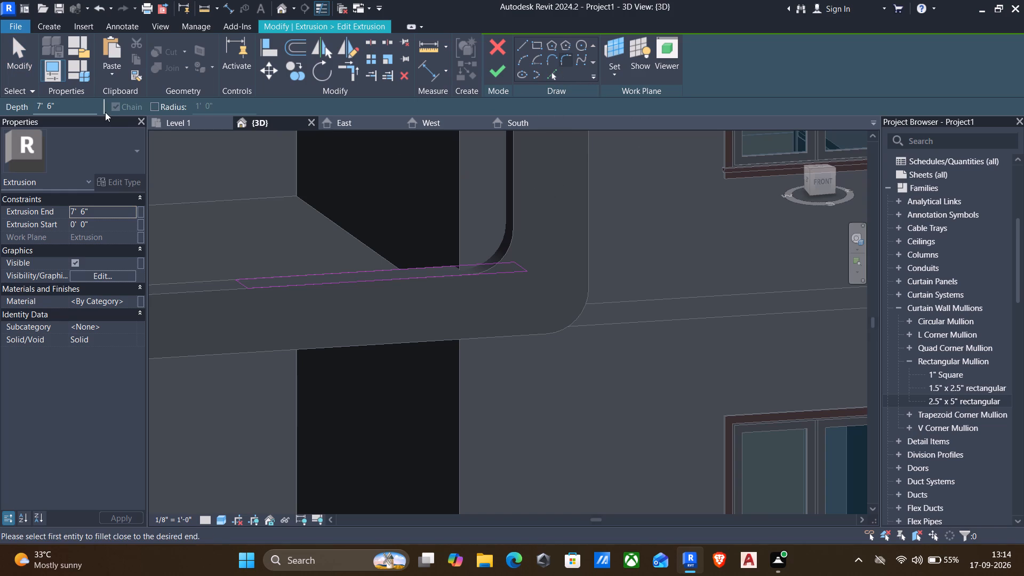
{"action": "left_click", "coordinate": [153, 104]}
{"action": "scroll", "coordinate": [533, 285], "scroll_direction": "up", "scroll_amount": 6}
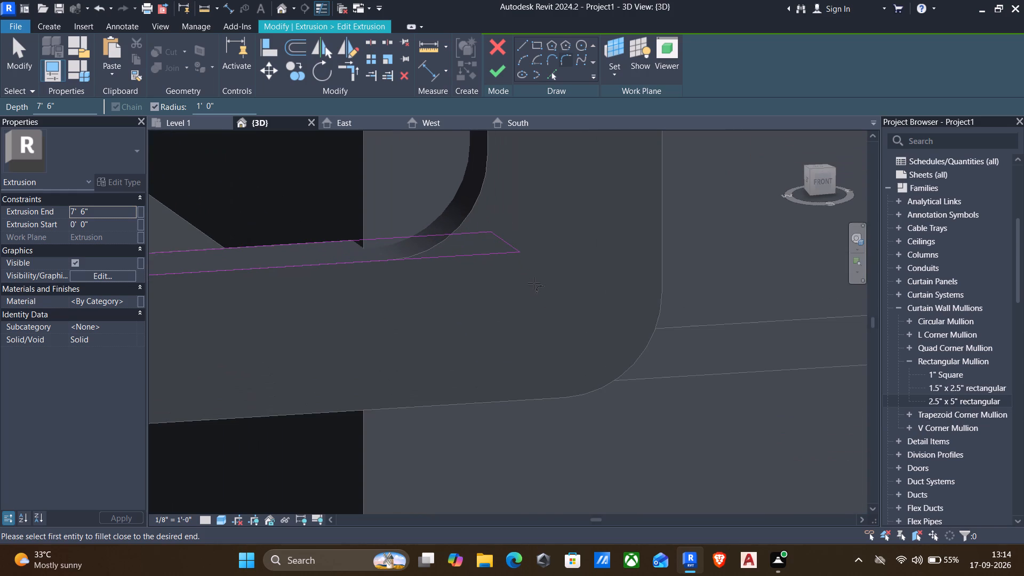
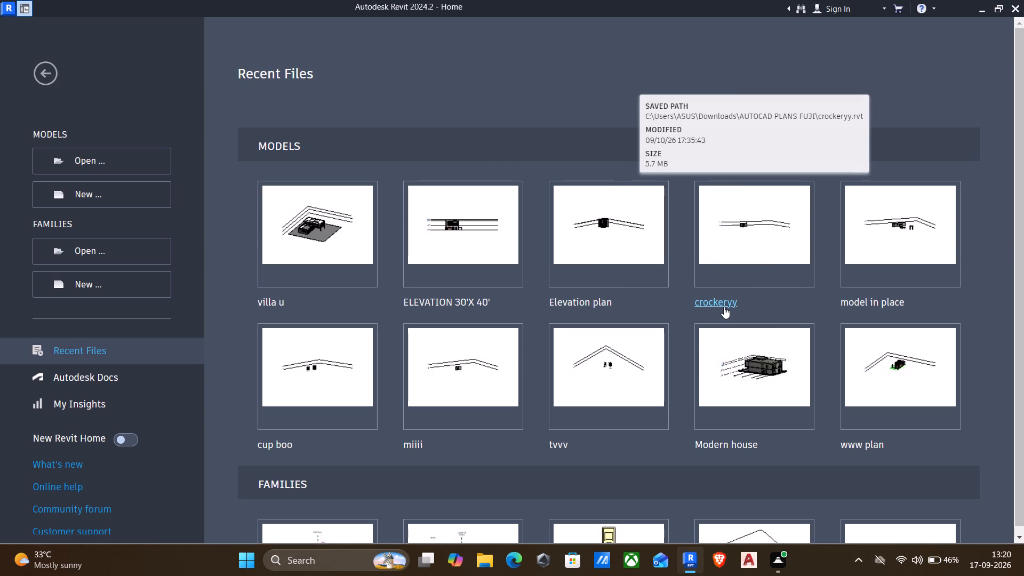
Look through the recent models and families for a file to work on, dismissing the system update notification.
{"action": "scroll", "coordinate": [724, 307], "scroll_direction": "down", "scroll_amount": 4}
{"action": "scroll", "coordinate": [724, 307], "scroll_direction": "up", "scroll_amount": 2}
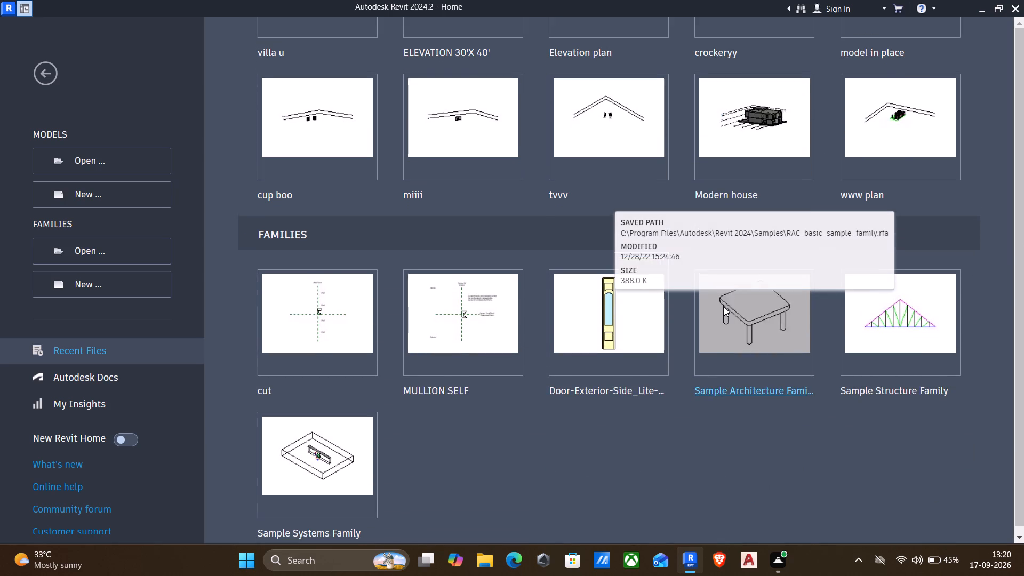
{"action": "scroll", "coordinate": [724, 307], "scroll_direction": "up", "scroll_amount": 7}
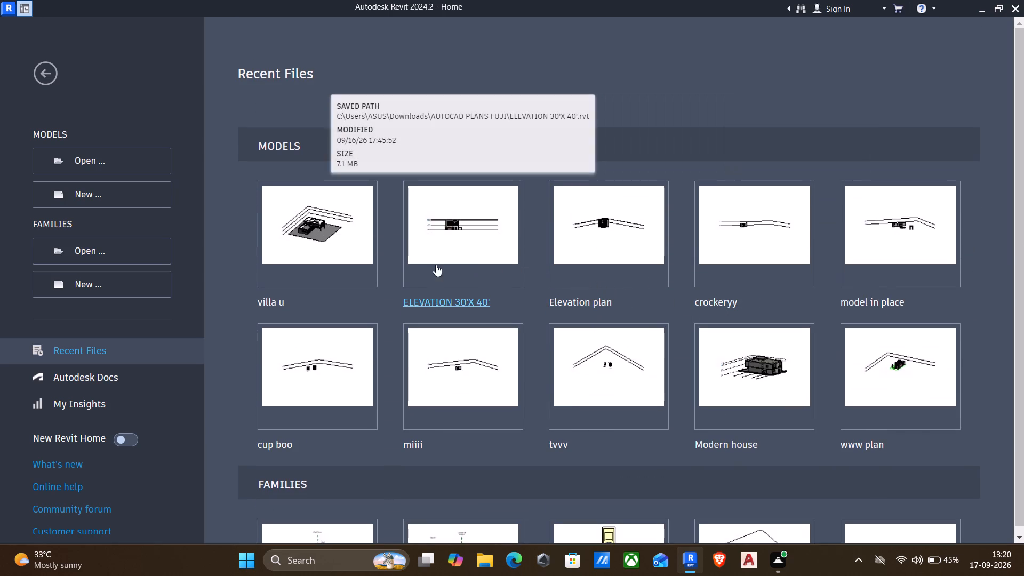
{"action": "scroll", "coordinate": [614, 284], "scroll_direction": "down", "scroll_amount": 4}
{"action": "scroll", "coordinate": [586, 346], "scroll_direction": "down", "scroll_amount": 1}
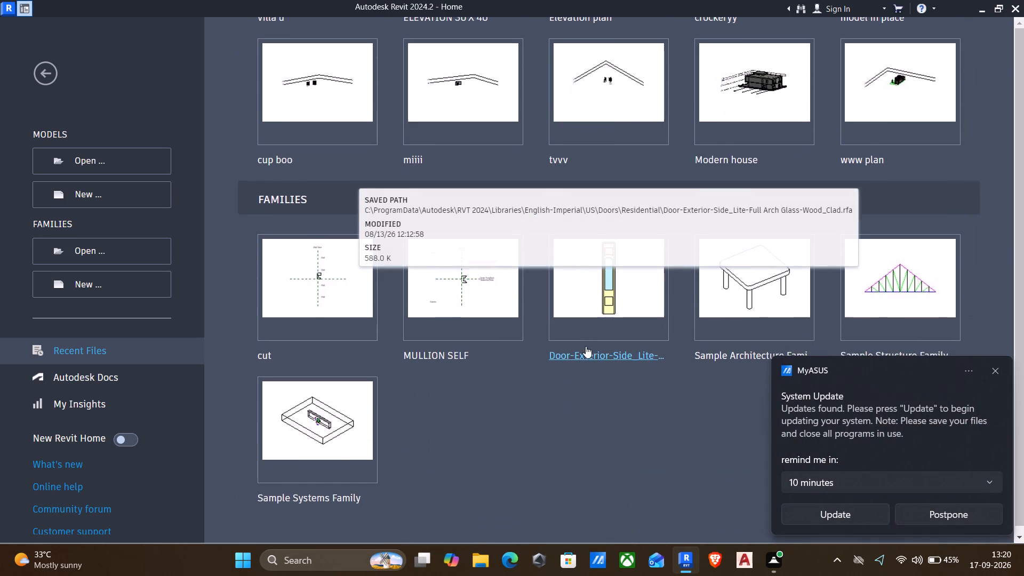
{"action": "scroll", "coordinate": [587, 348], "scroll_direction": "down", "scroll_amount": 3}
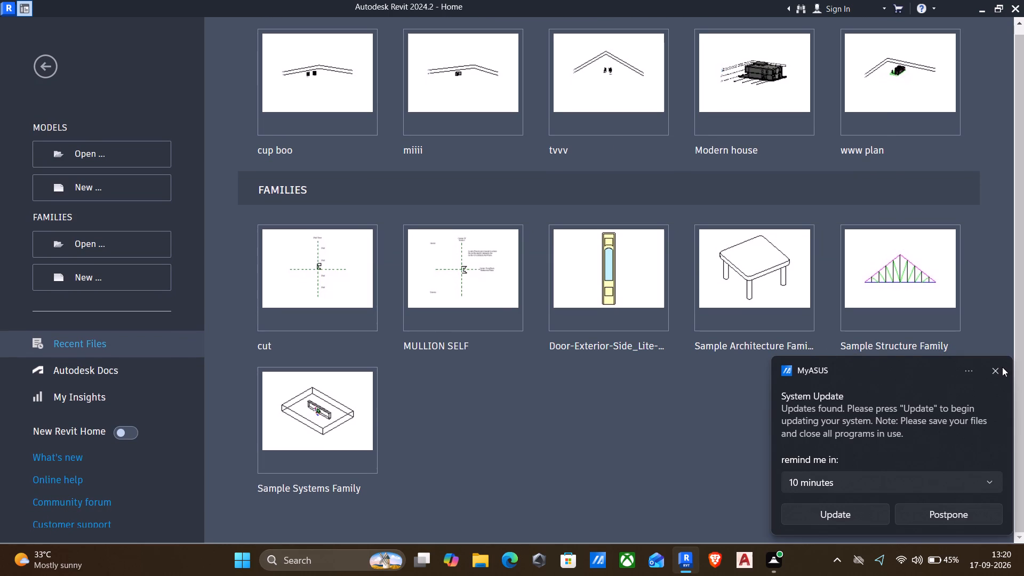
{"action": "left_click", "coordinate": [996, 367]}
{"action": "scroll", "coordinate": [401, 250], "scroll_direction": "up", "scroll_amount": 9}
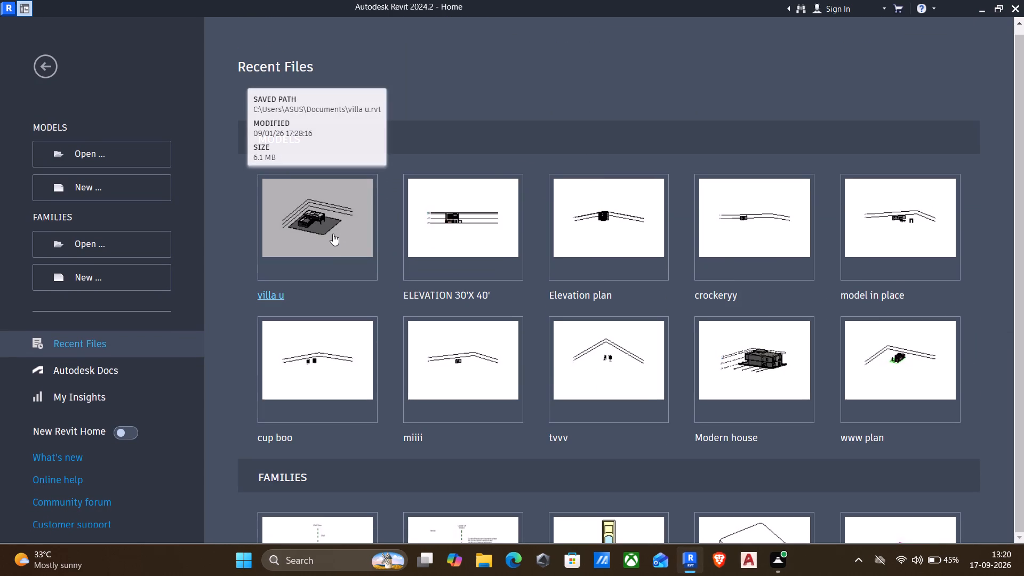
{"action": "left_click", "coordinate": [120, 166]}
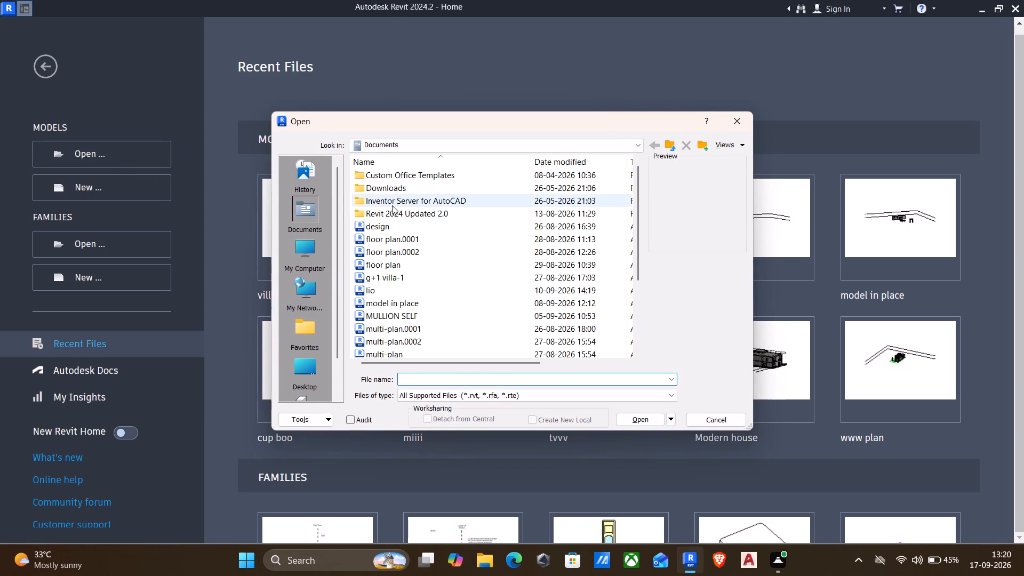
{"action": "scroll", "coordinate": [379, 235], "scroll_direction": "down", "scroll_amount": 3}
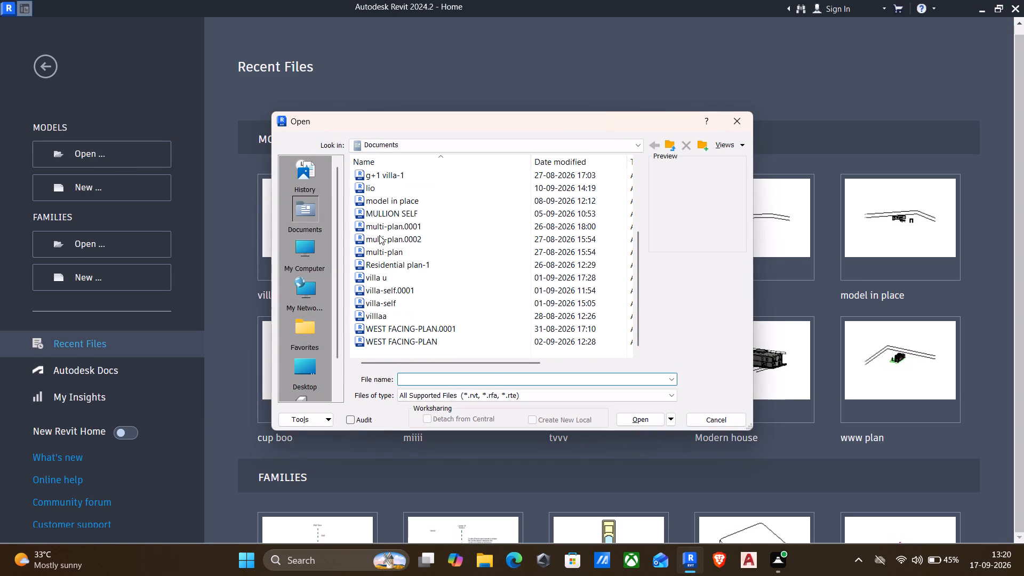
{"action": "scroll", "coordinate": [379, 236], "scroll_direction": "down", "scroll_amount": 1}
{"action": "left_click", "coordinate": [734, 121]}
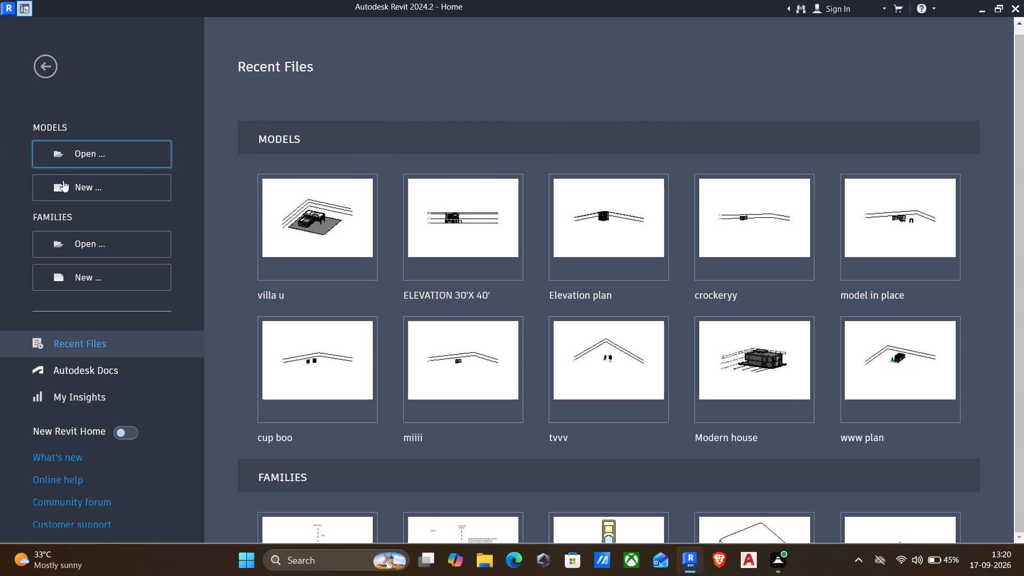
Create a new project from the default template.
{"action": "scroll", "coordinate": [495, 268], "scroll_direction": "down", "scroll_amount": 4}
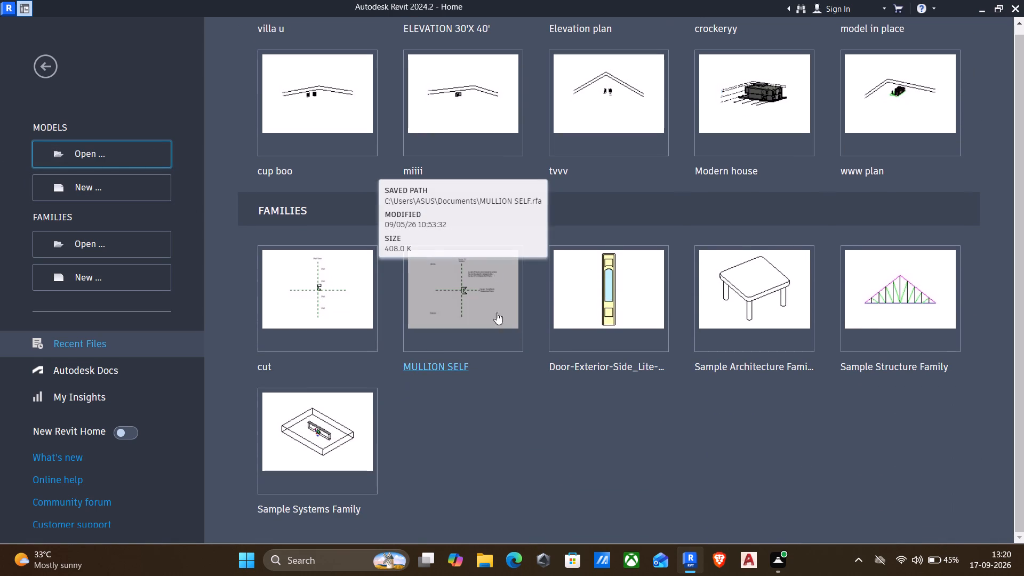
{"action": "scroll", "coordinate": [3, 218], "scroll_direction": "up", "scroll_amount": 2}
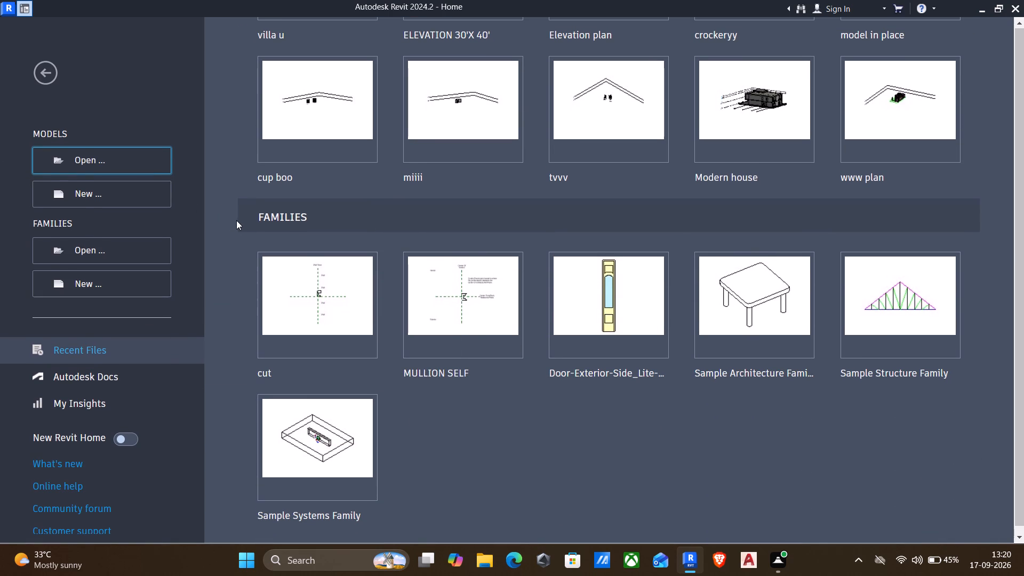
{"action": "left_click", "coordinate": [124, 189]}
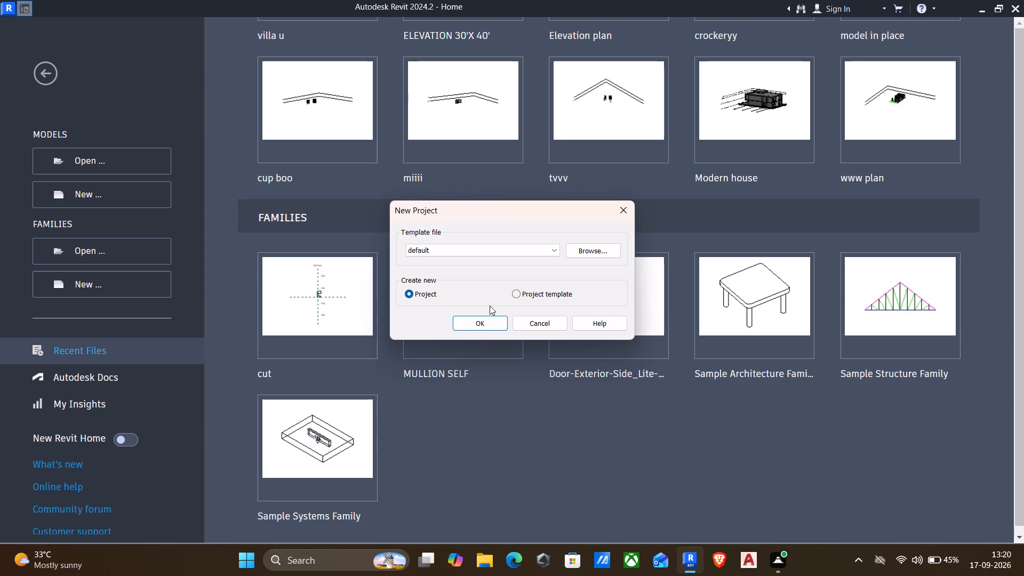
{"action": "left_click", "coordinate": [484, 319]}
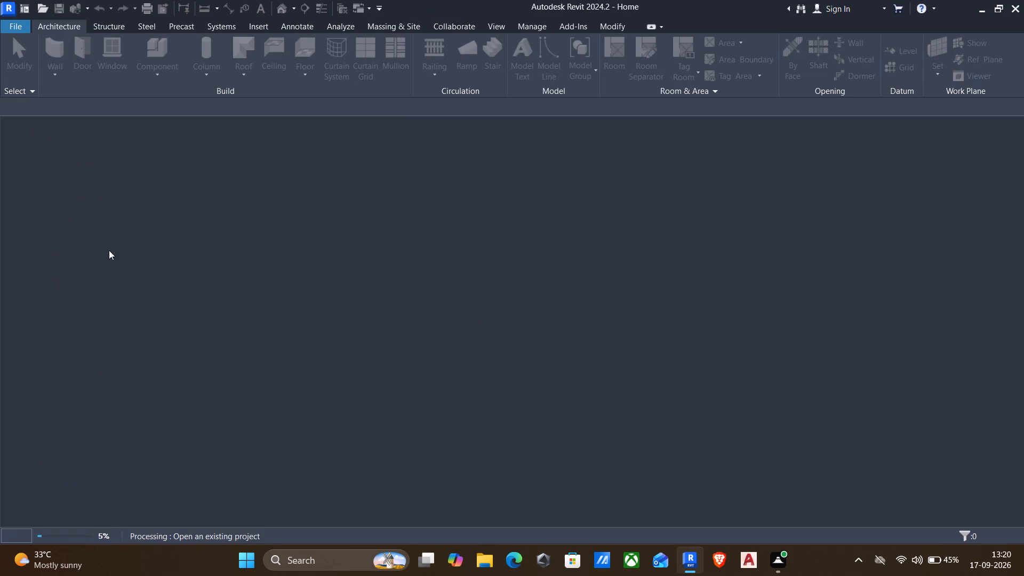